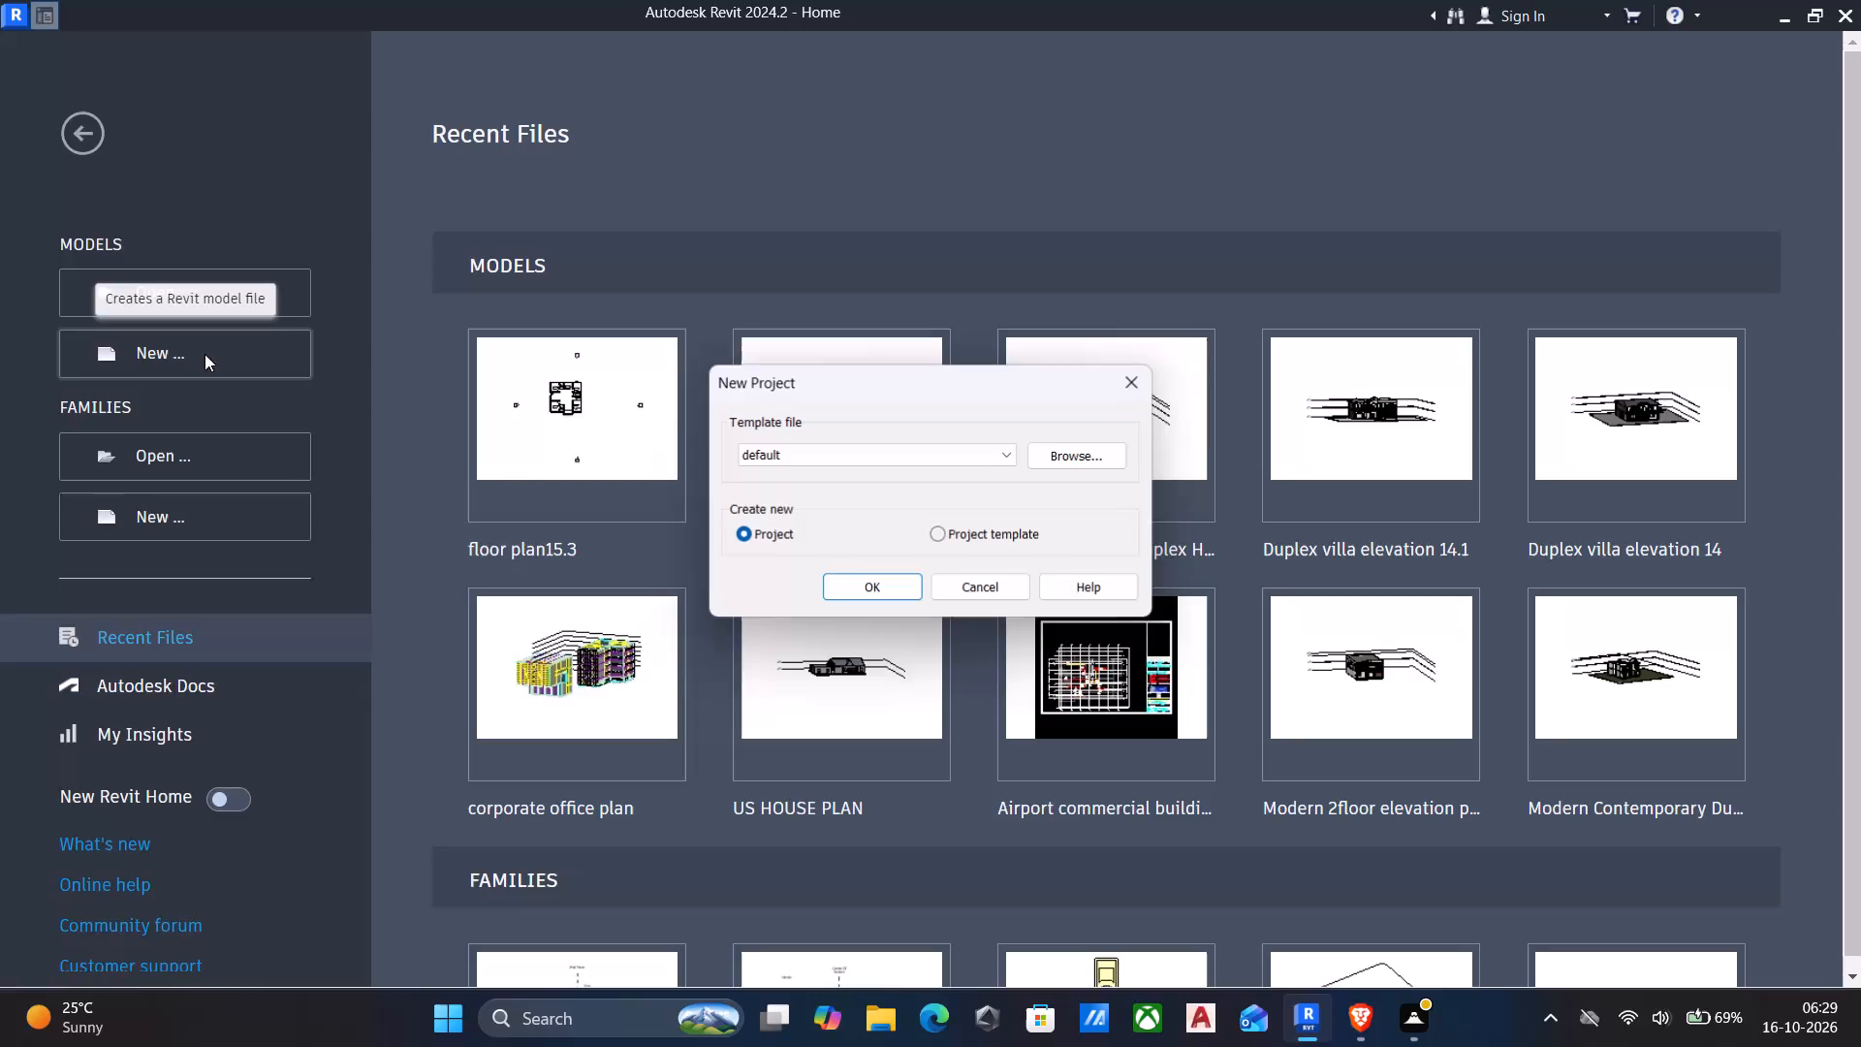
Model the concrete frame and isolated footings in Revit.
Create a new project from the Structural Analysis-Default.rte template in the English-Imperial folder.
{"action": "left_click", "coordinate": [1064, 447]}
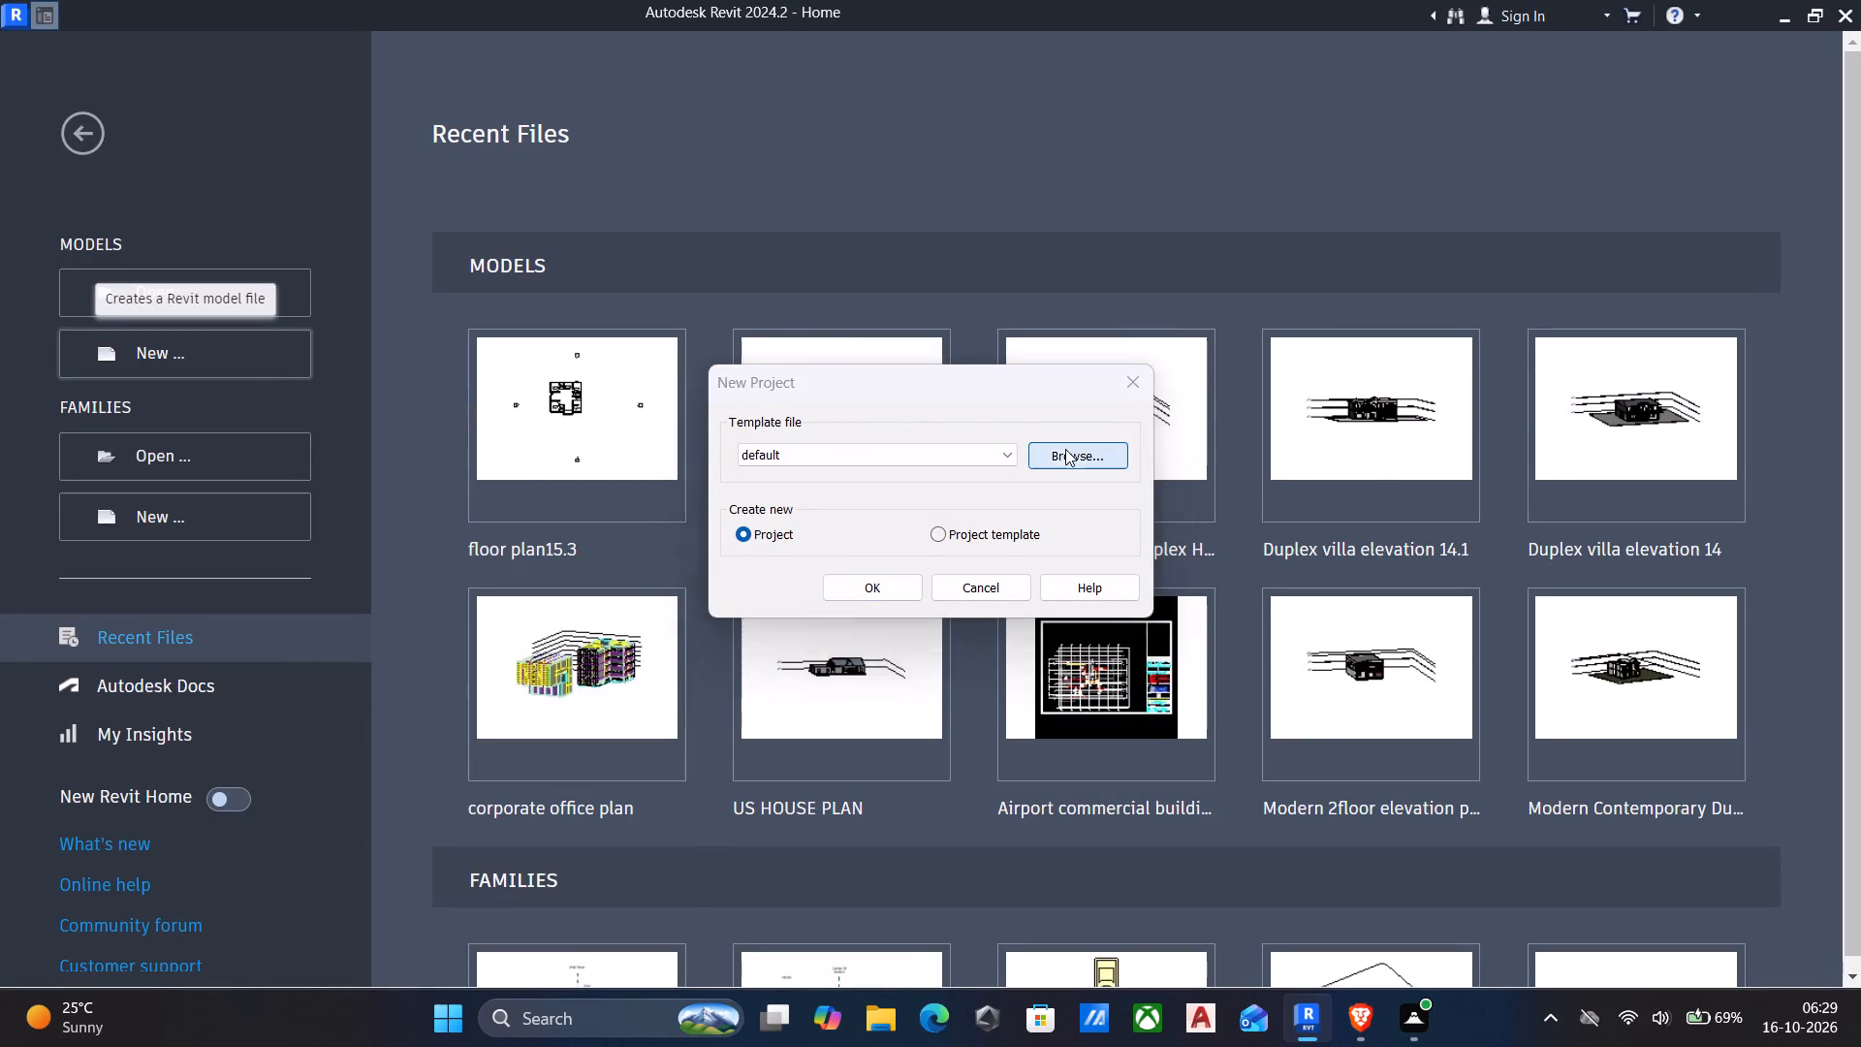
{"action": "scroll", "coordinate": [847, 520], "scroll_direction": "down", "scroll_amount": 5}
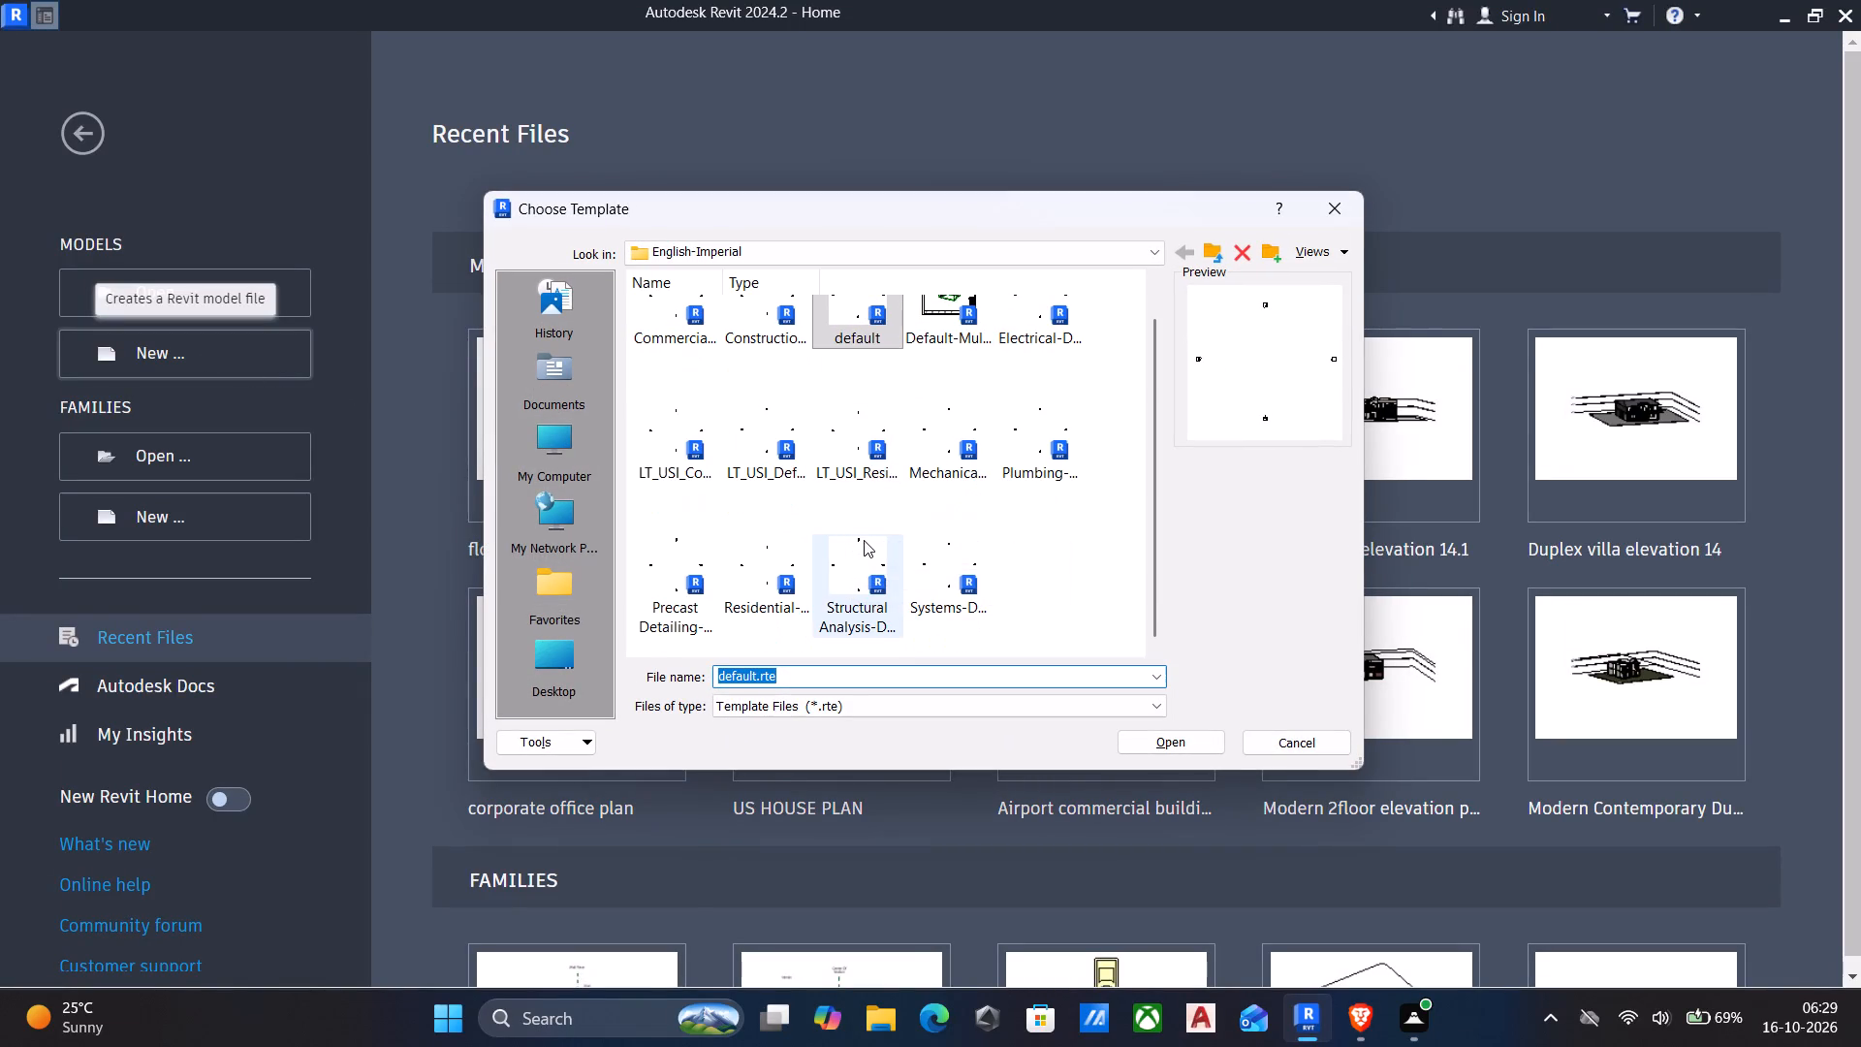
{"action": "left_click", "coordinate": [872, 590]}
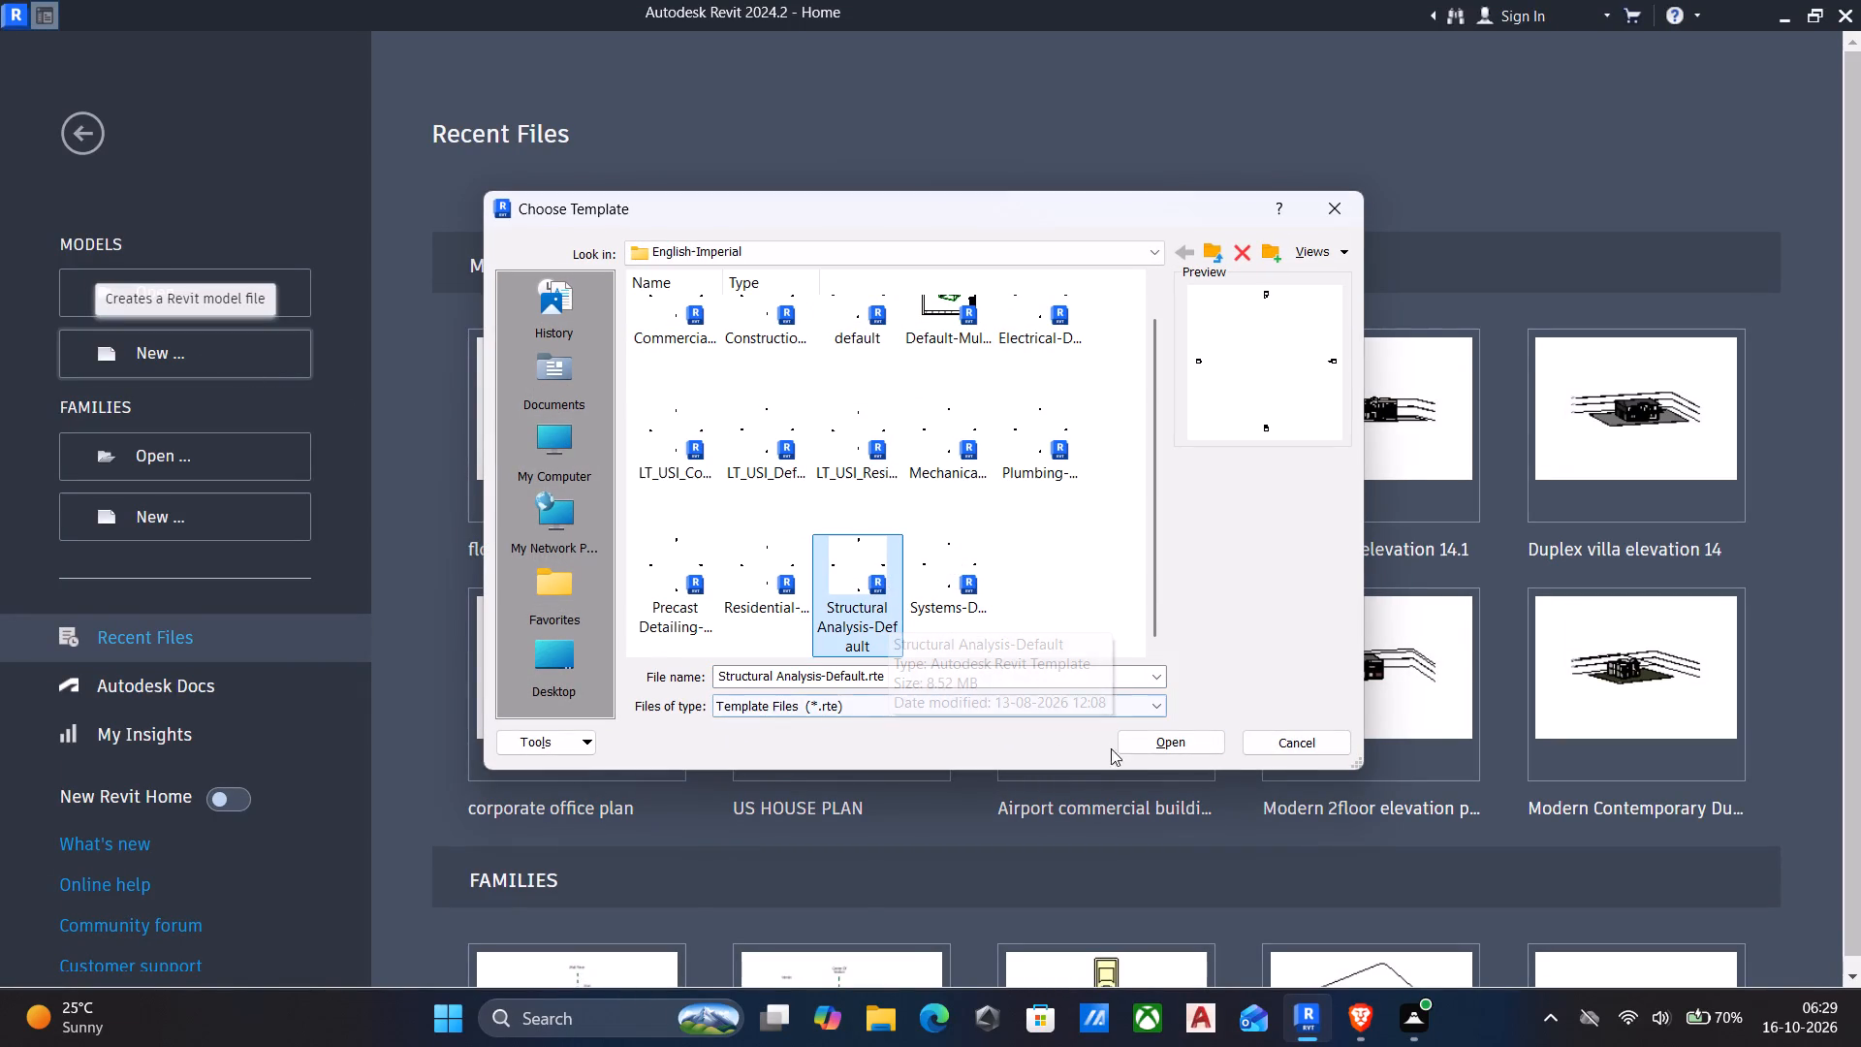
{"action": "left_click", "coordinate": [1159, 731]}
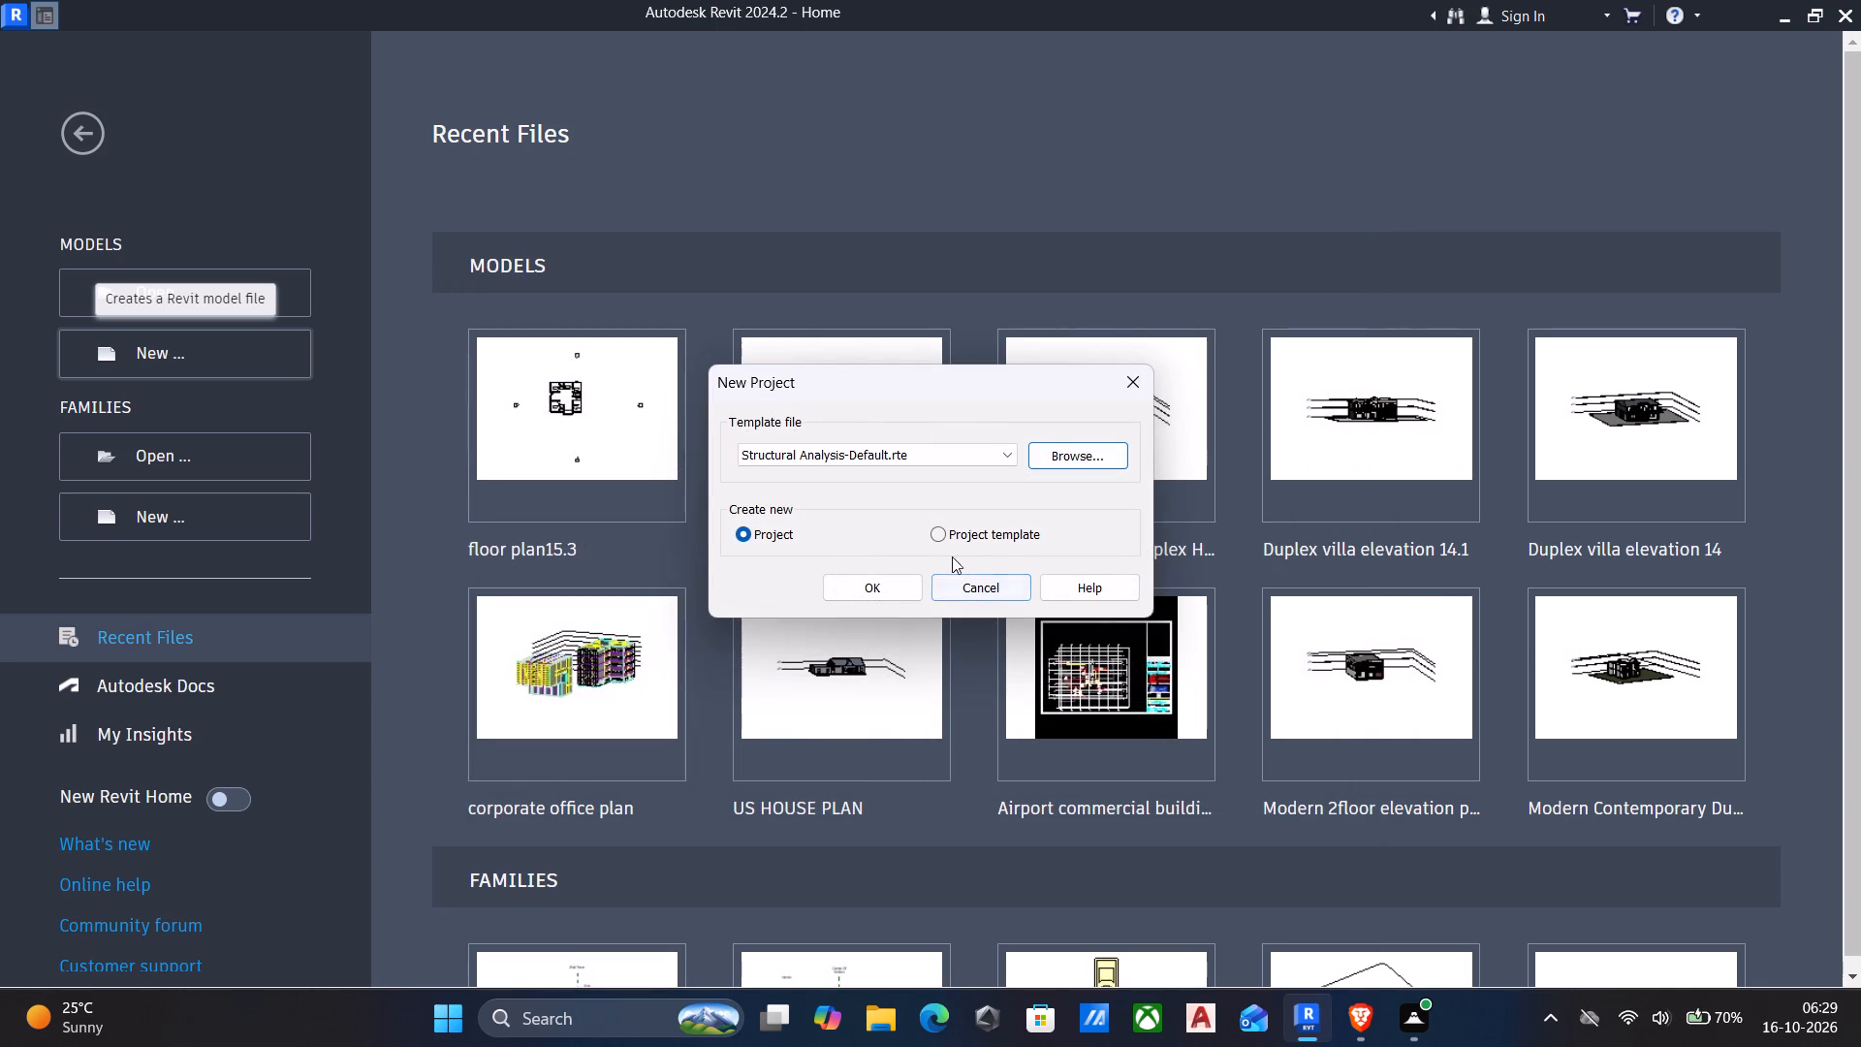
{"action": "left_click", "coordinate": [995, 450]}
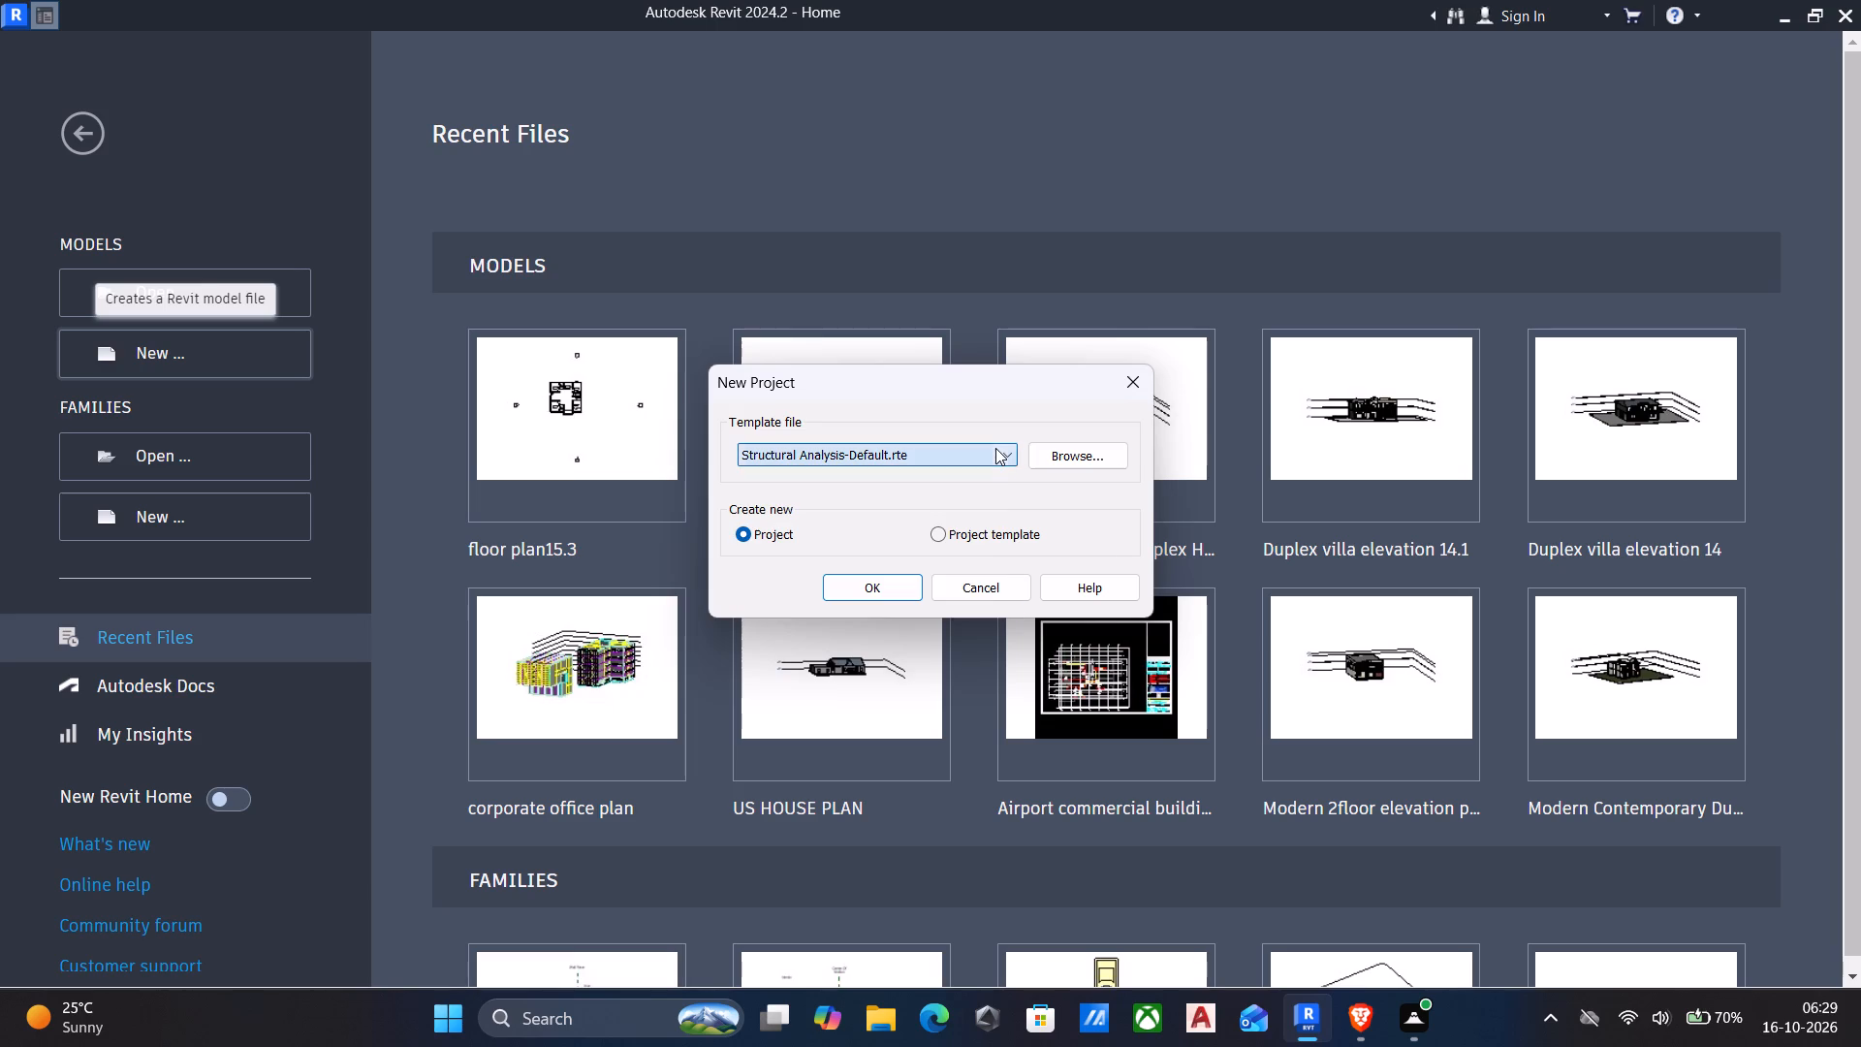
{"action": "left_click", "coordinate": [995, 448]}
{"action": "left_click", "coordinate": [875, 578]}
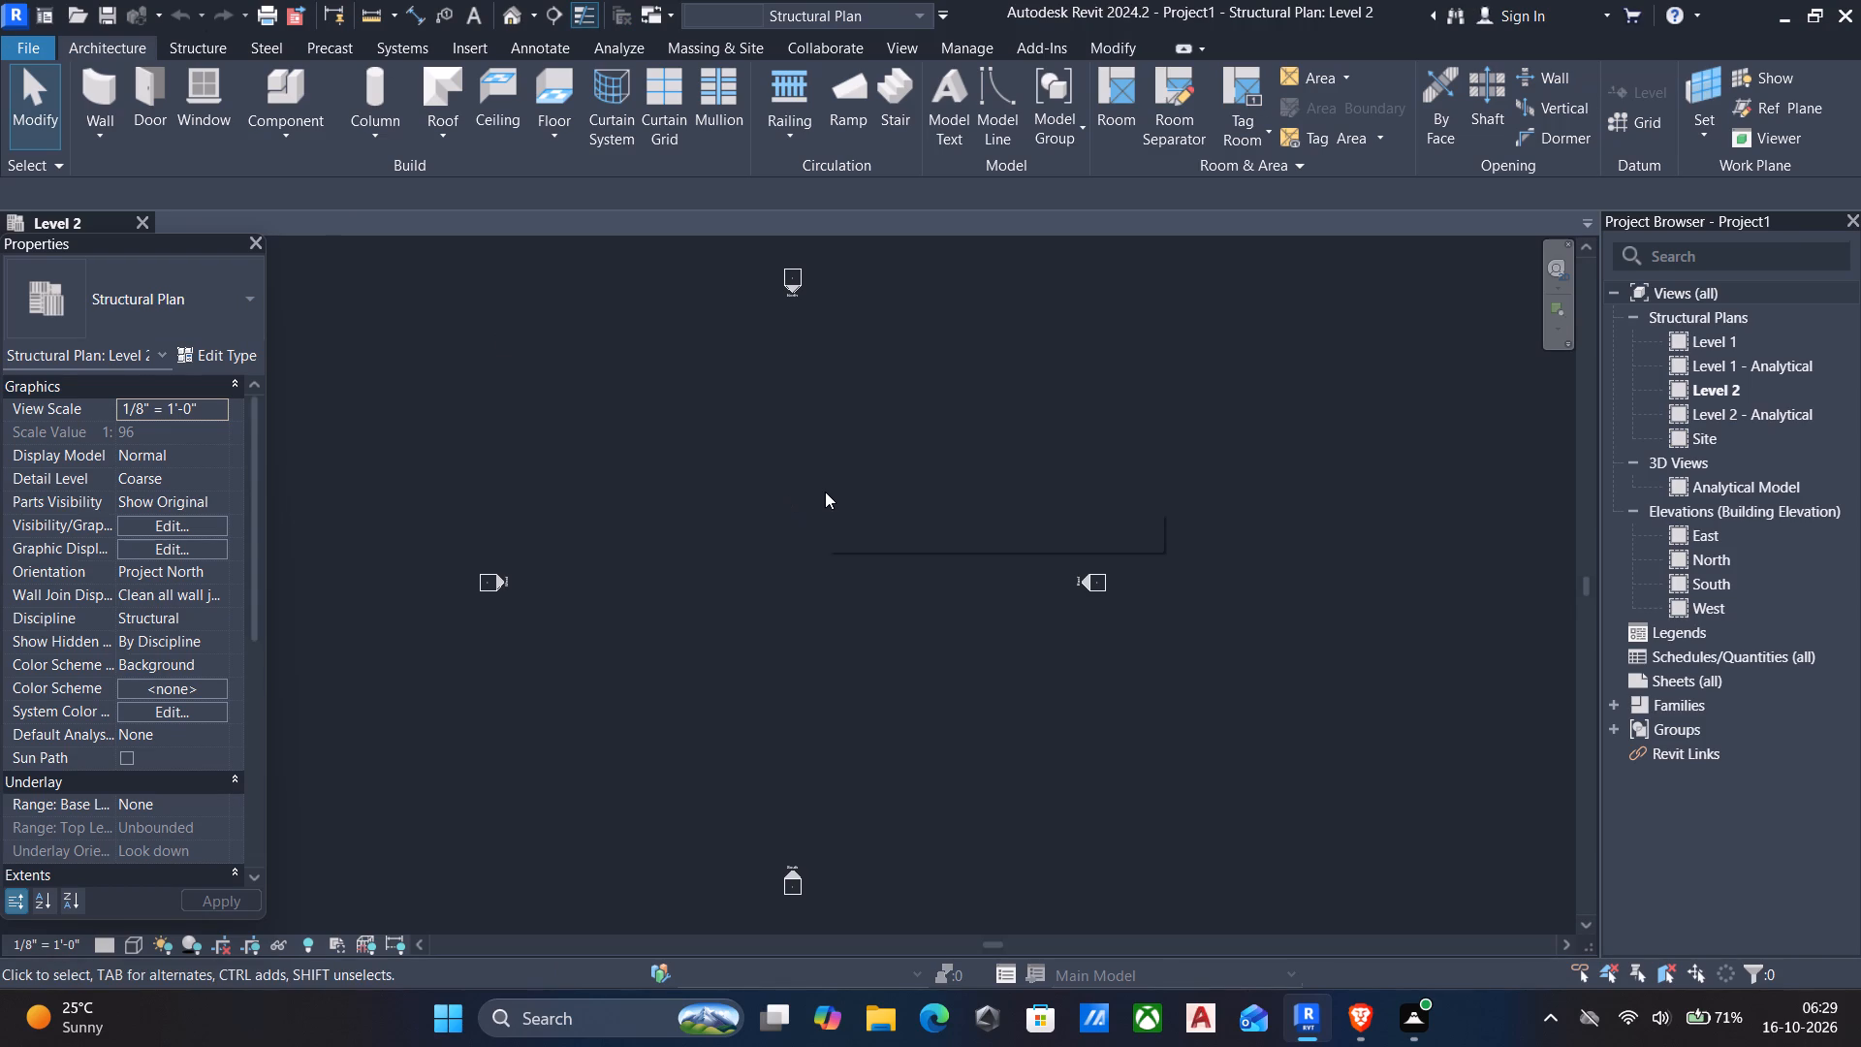
Set the project's length units to round to the nearest 1/4", keeping feet and fractional inches.
{"action": "type", "text": "un"}
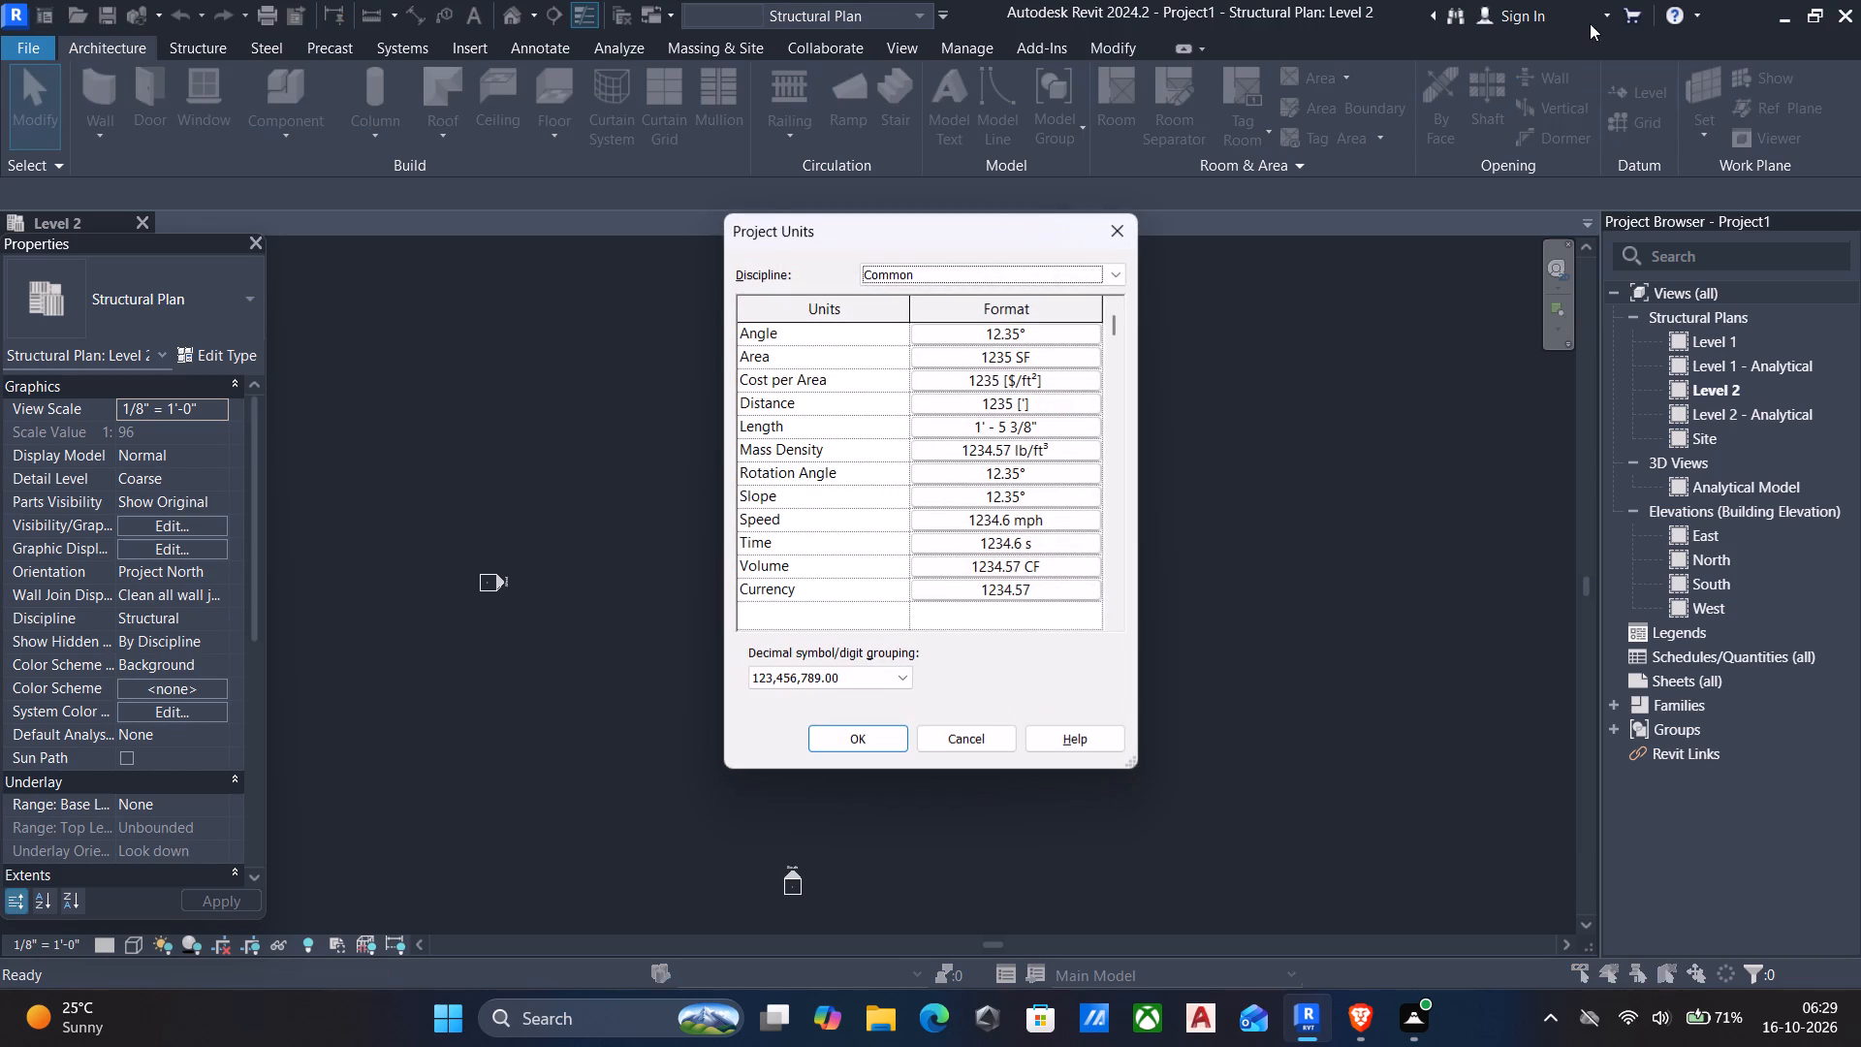
{"action": "left_click", "coordinate": [1087, 430]}
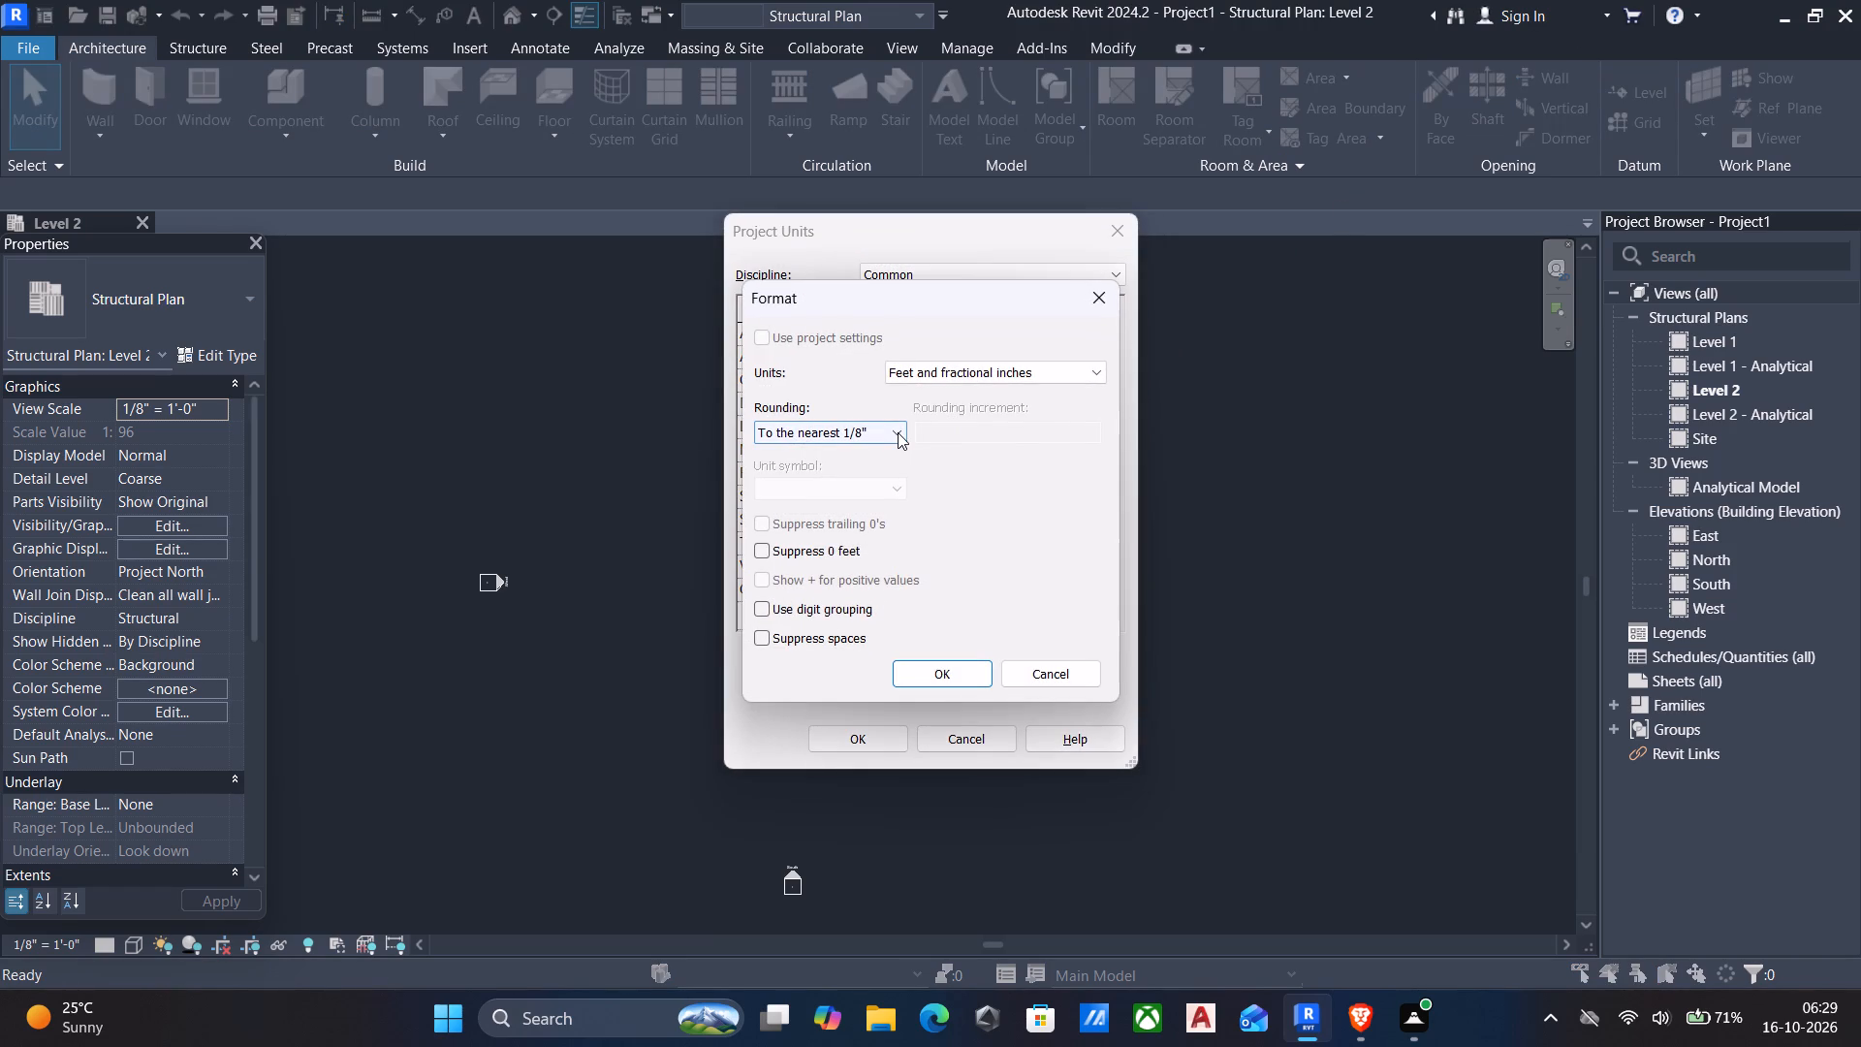
{"action": "left_click", "coordinate": [898, 432]}
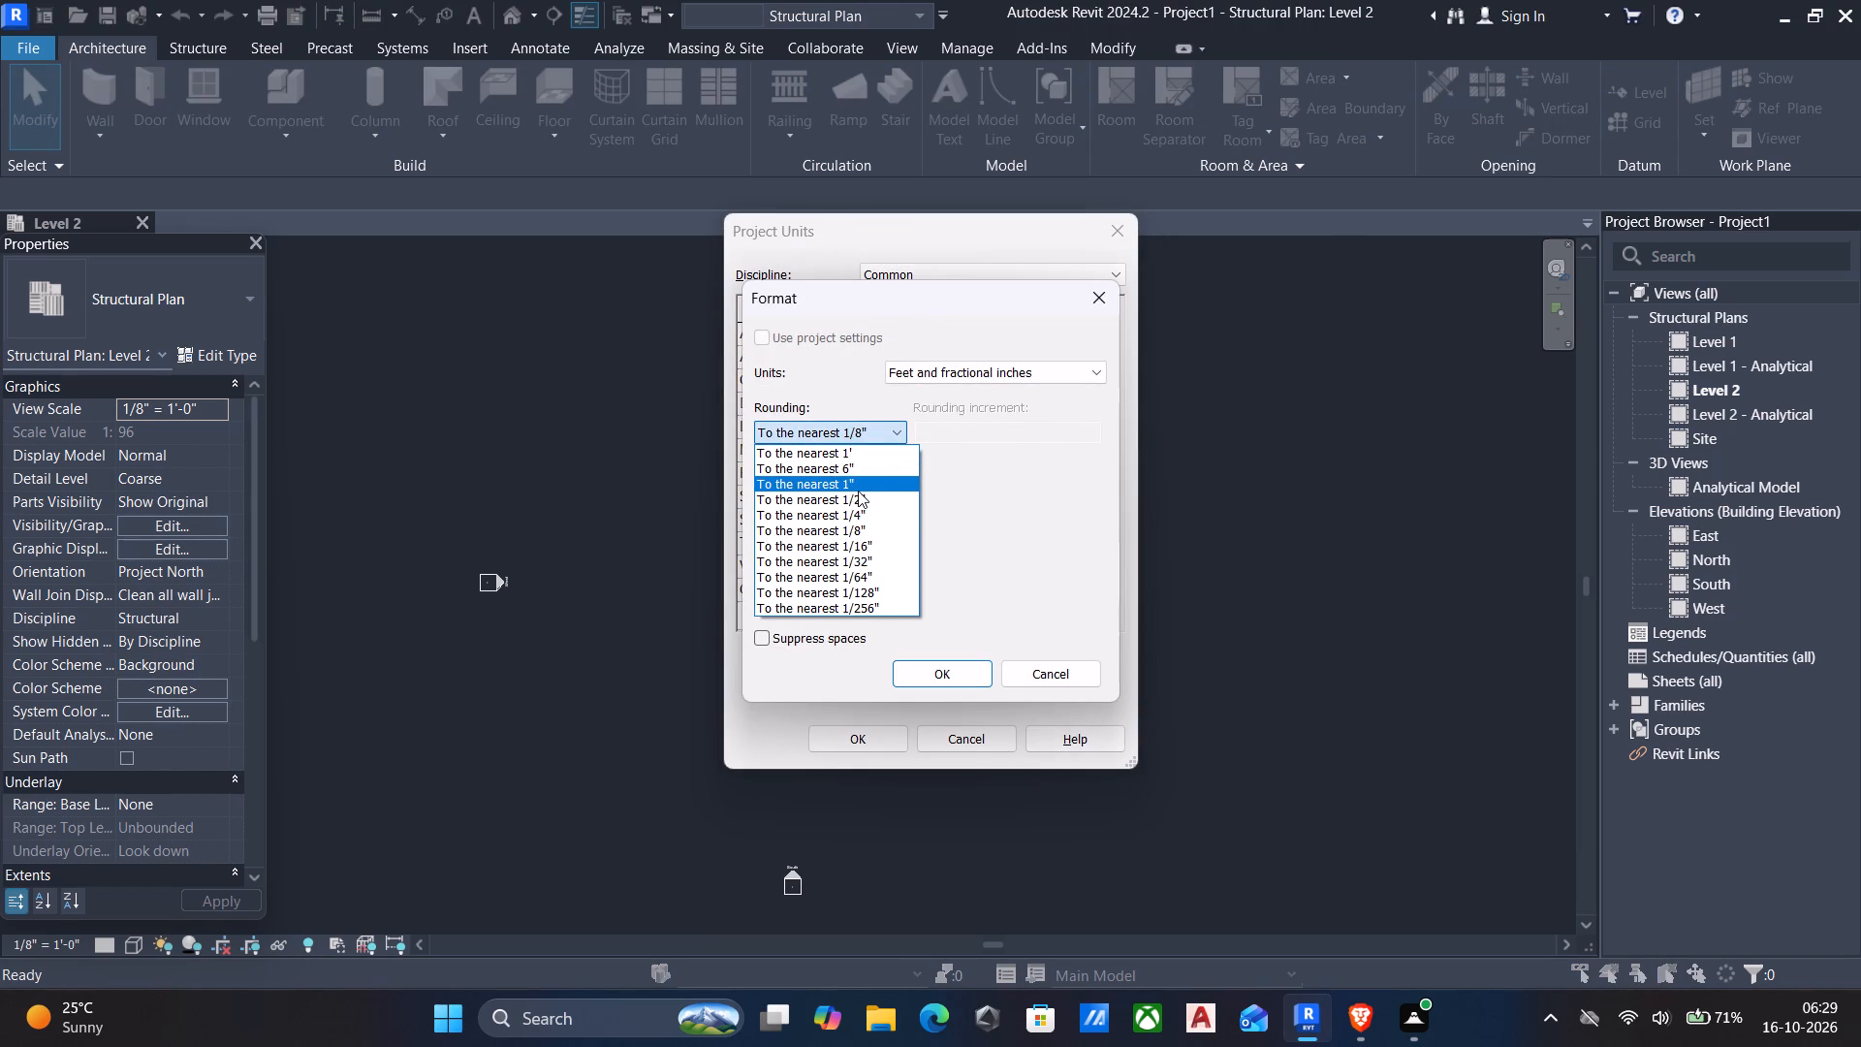
{"action": "left_click", "coordinate": [853, 519]}
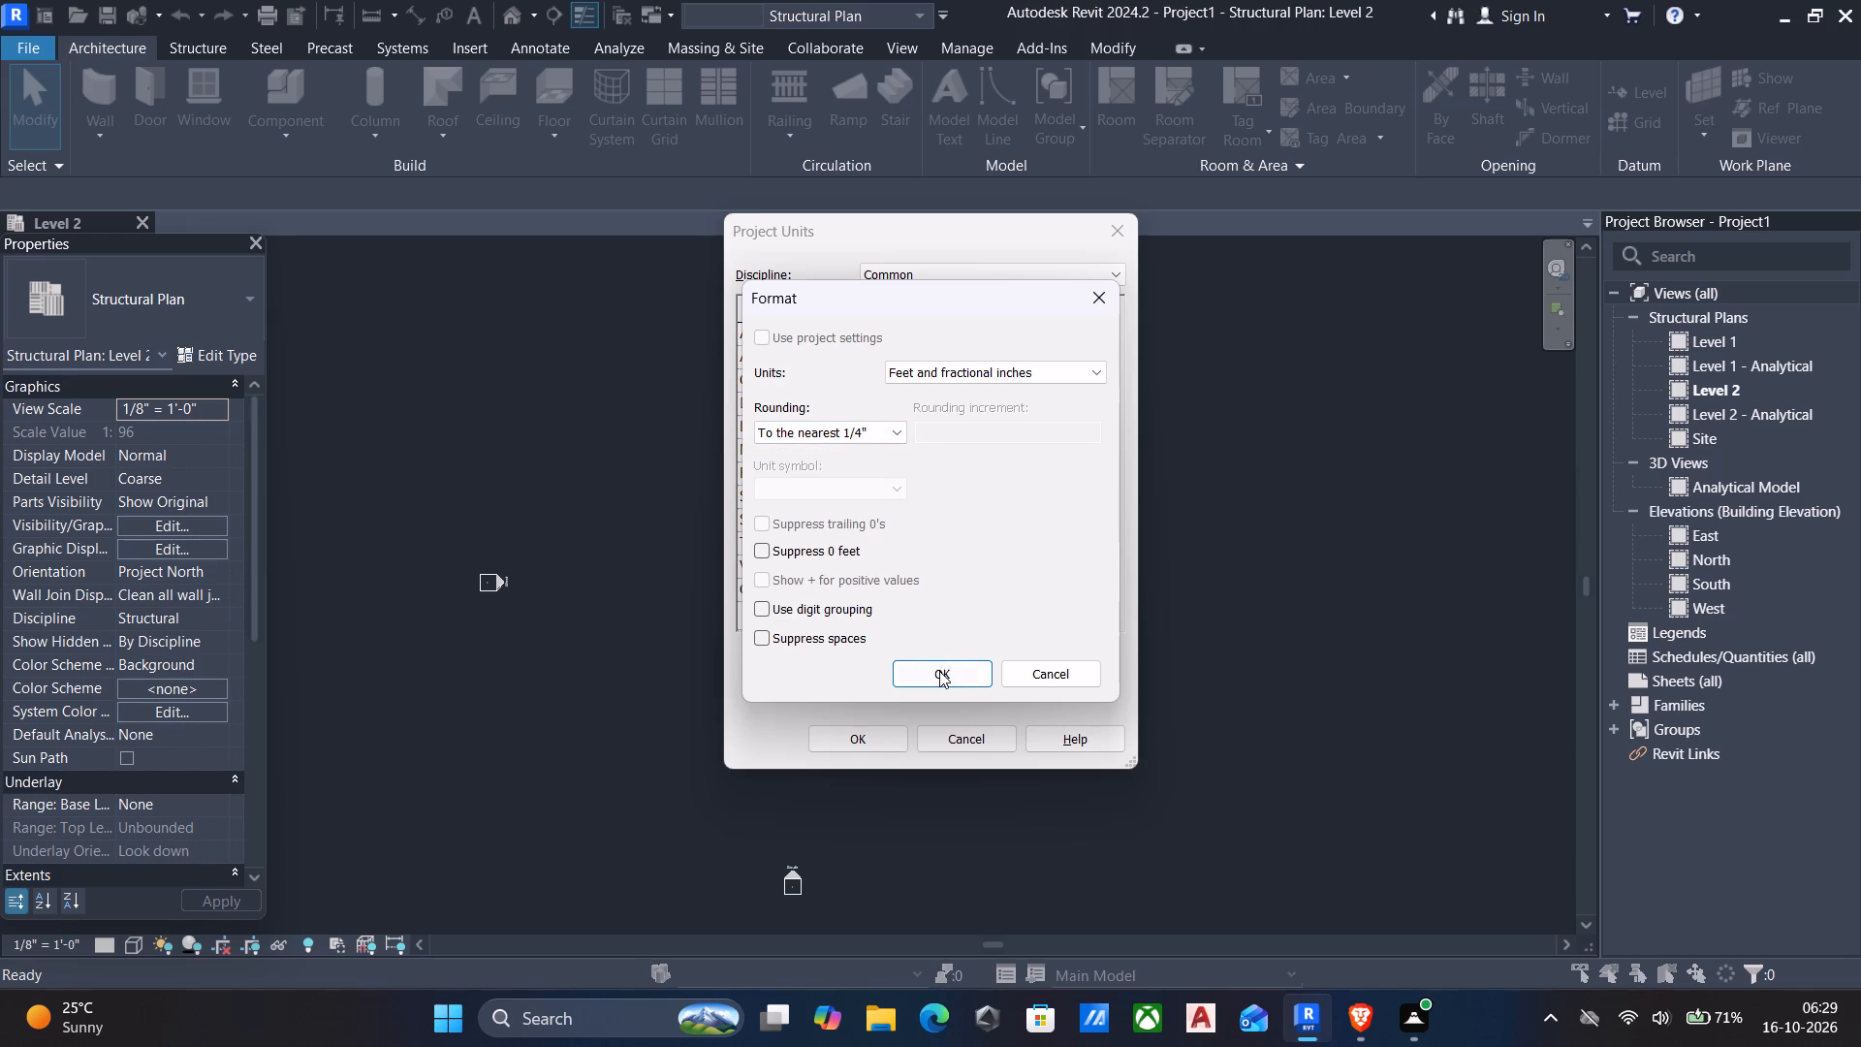
{"action": "left_click", "coordinate": [939, 671]}
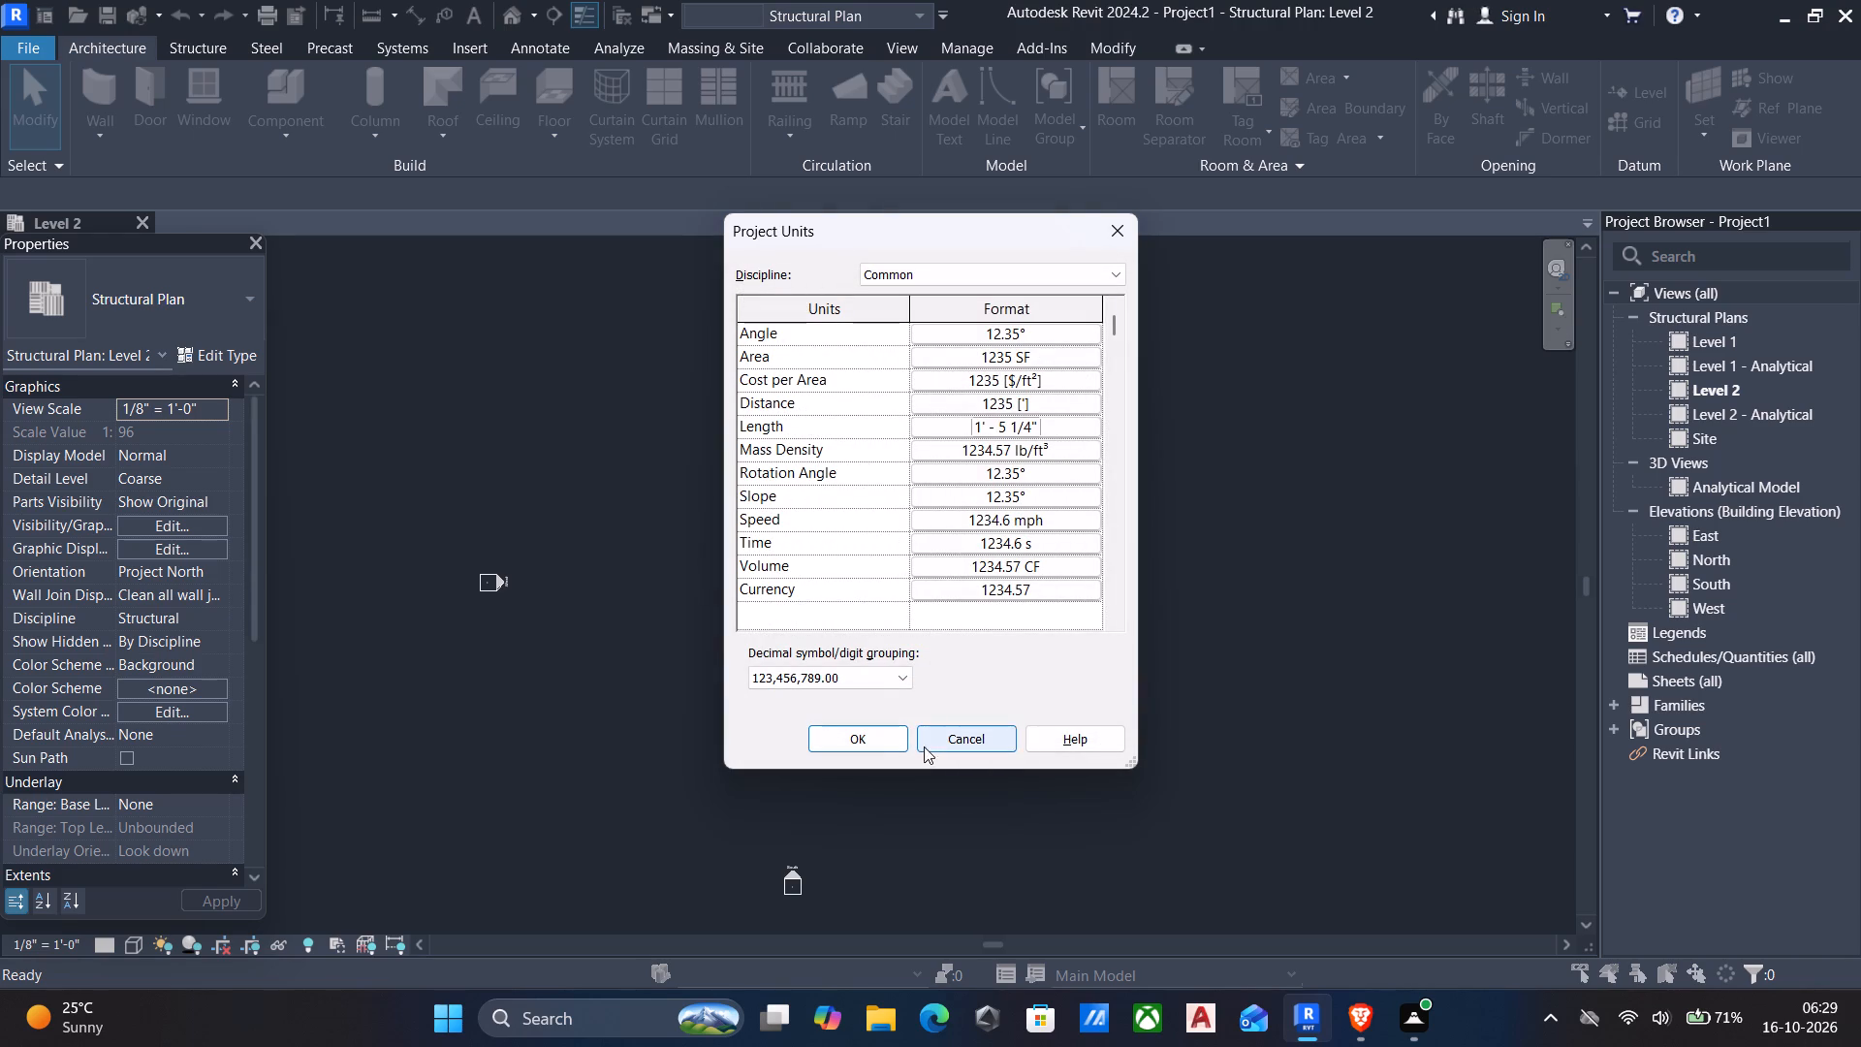
{"action": "left_click", "coordinate": [881, 742]}
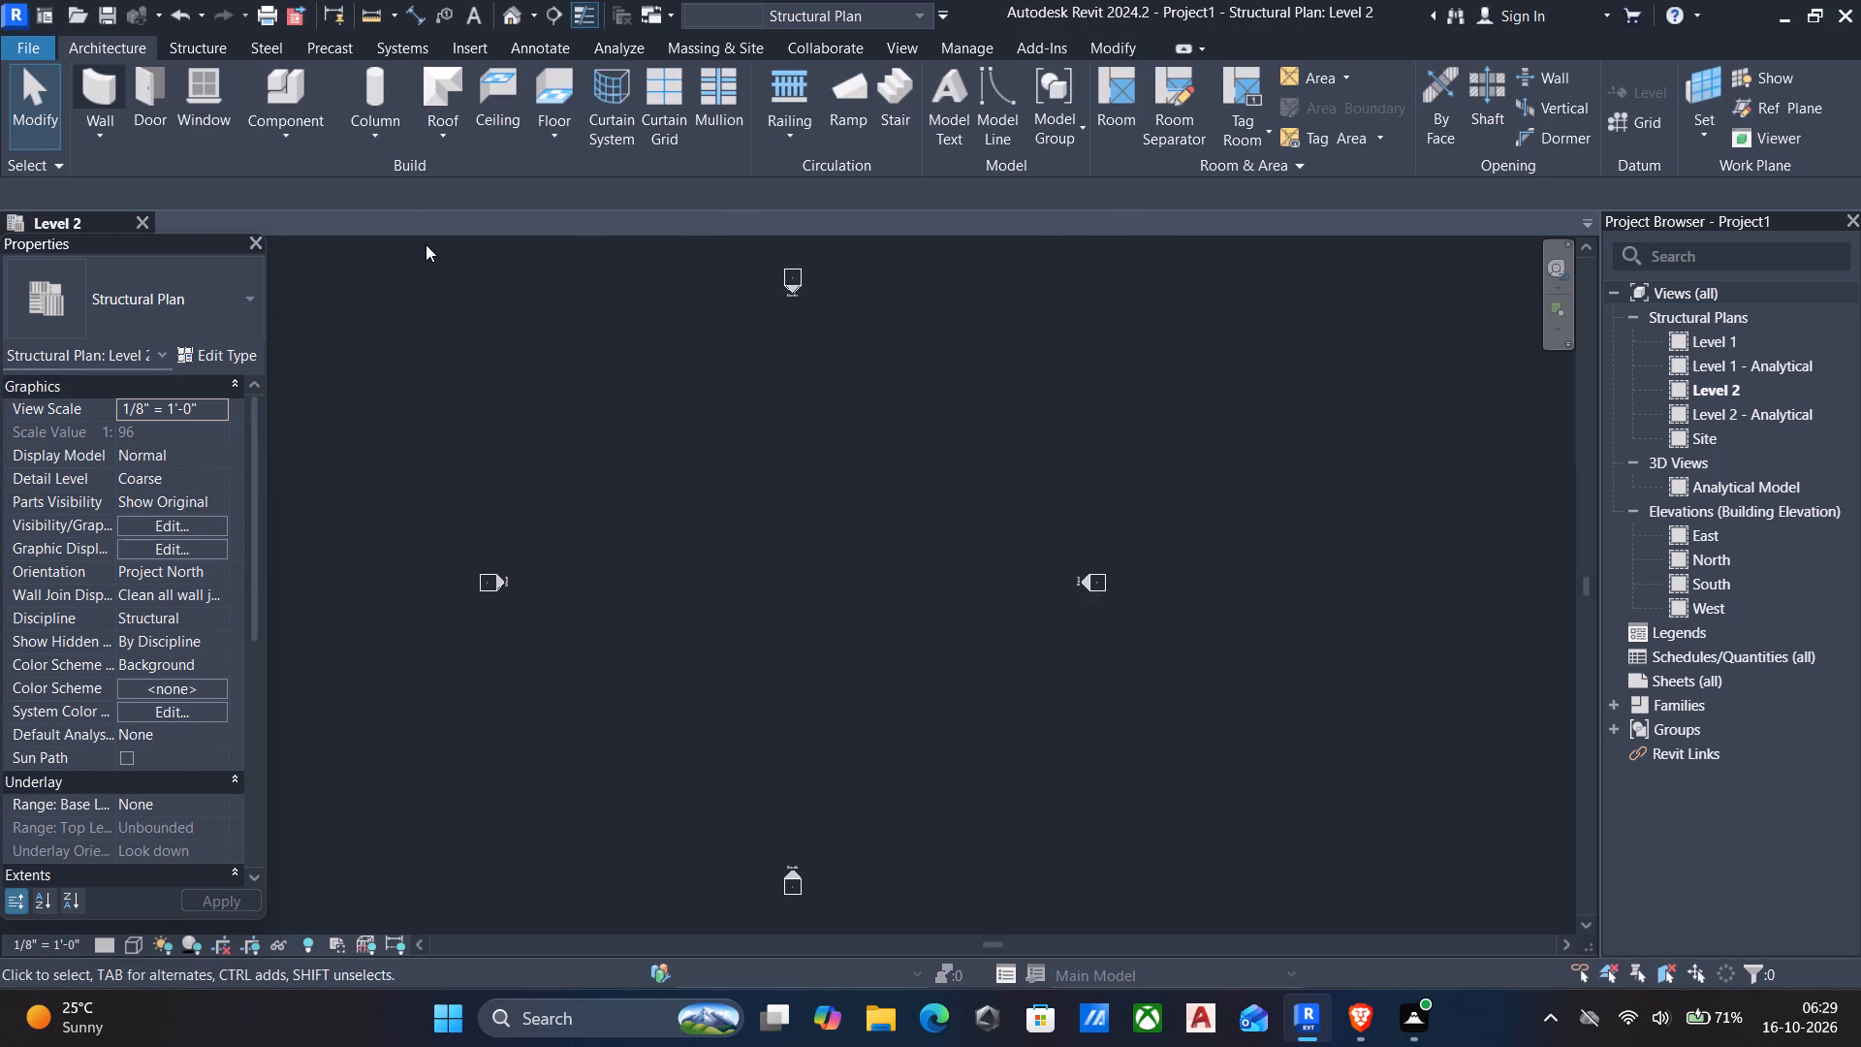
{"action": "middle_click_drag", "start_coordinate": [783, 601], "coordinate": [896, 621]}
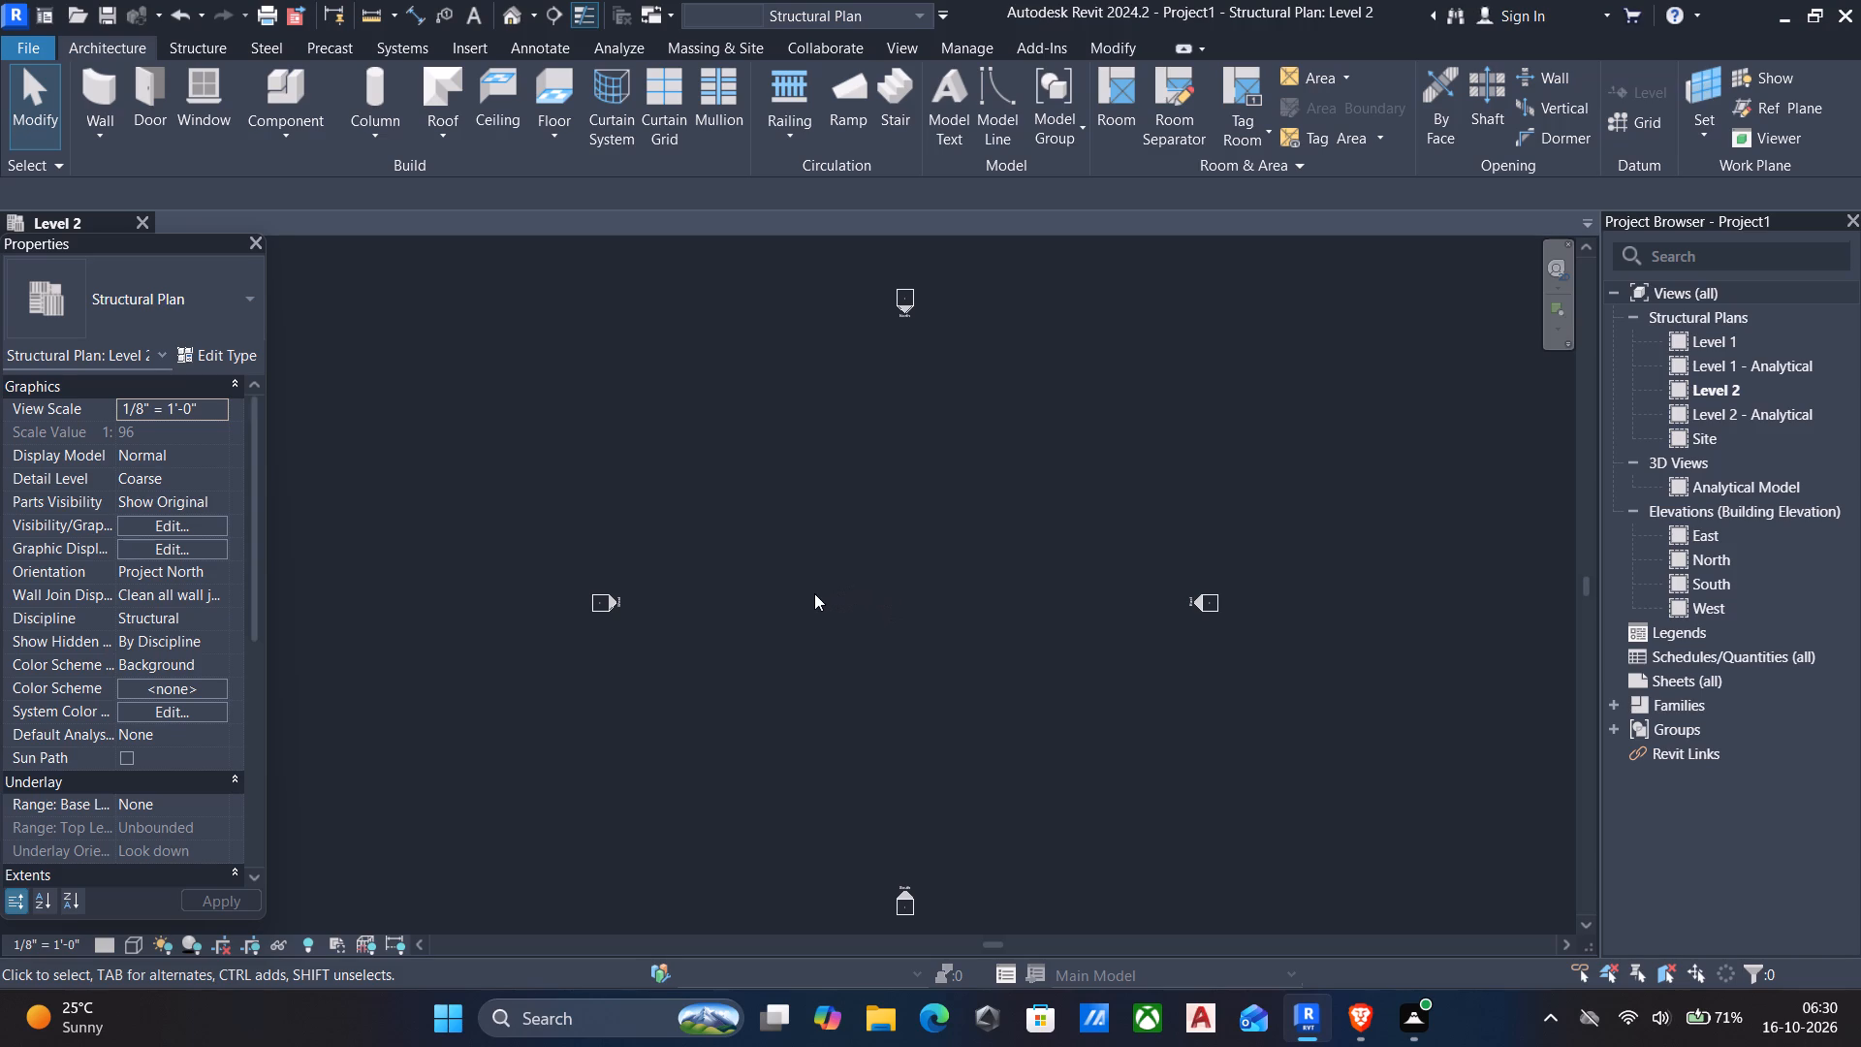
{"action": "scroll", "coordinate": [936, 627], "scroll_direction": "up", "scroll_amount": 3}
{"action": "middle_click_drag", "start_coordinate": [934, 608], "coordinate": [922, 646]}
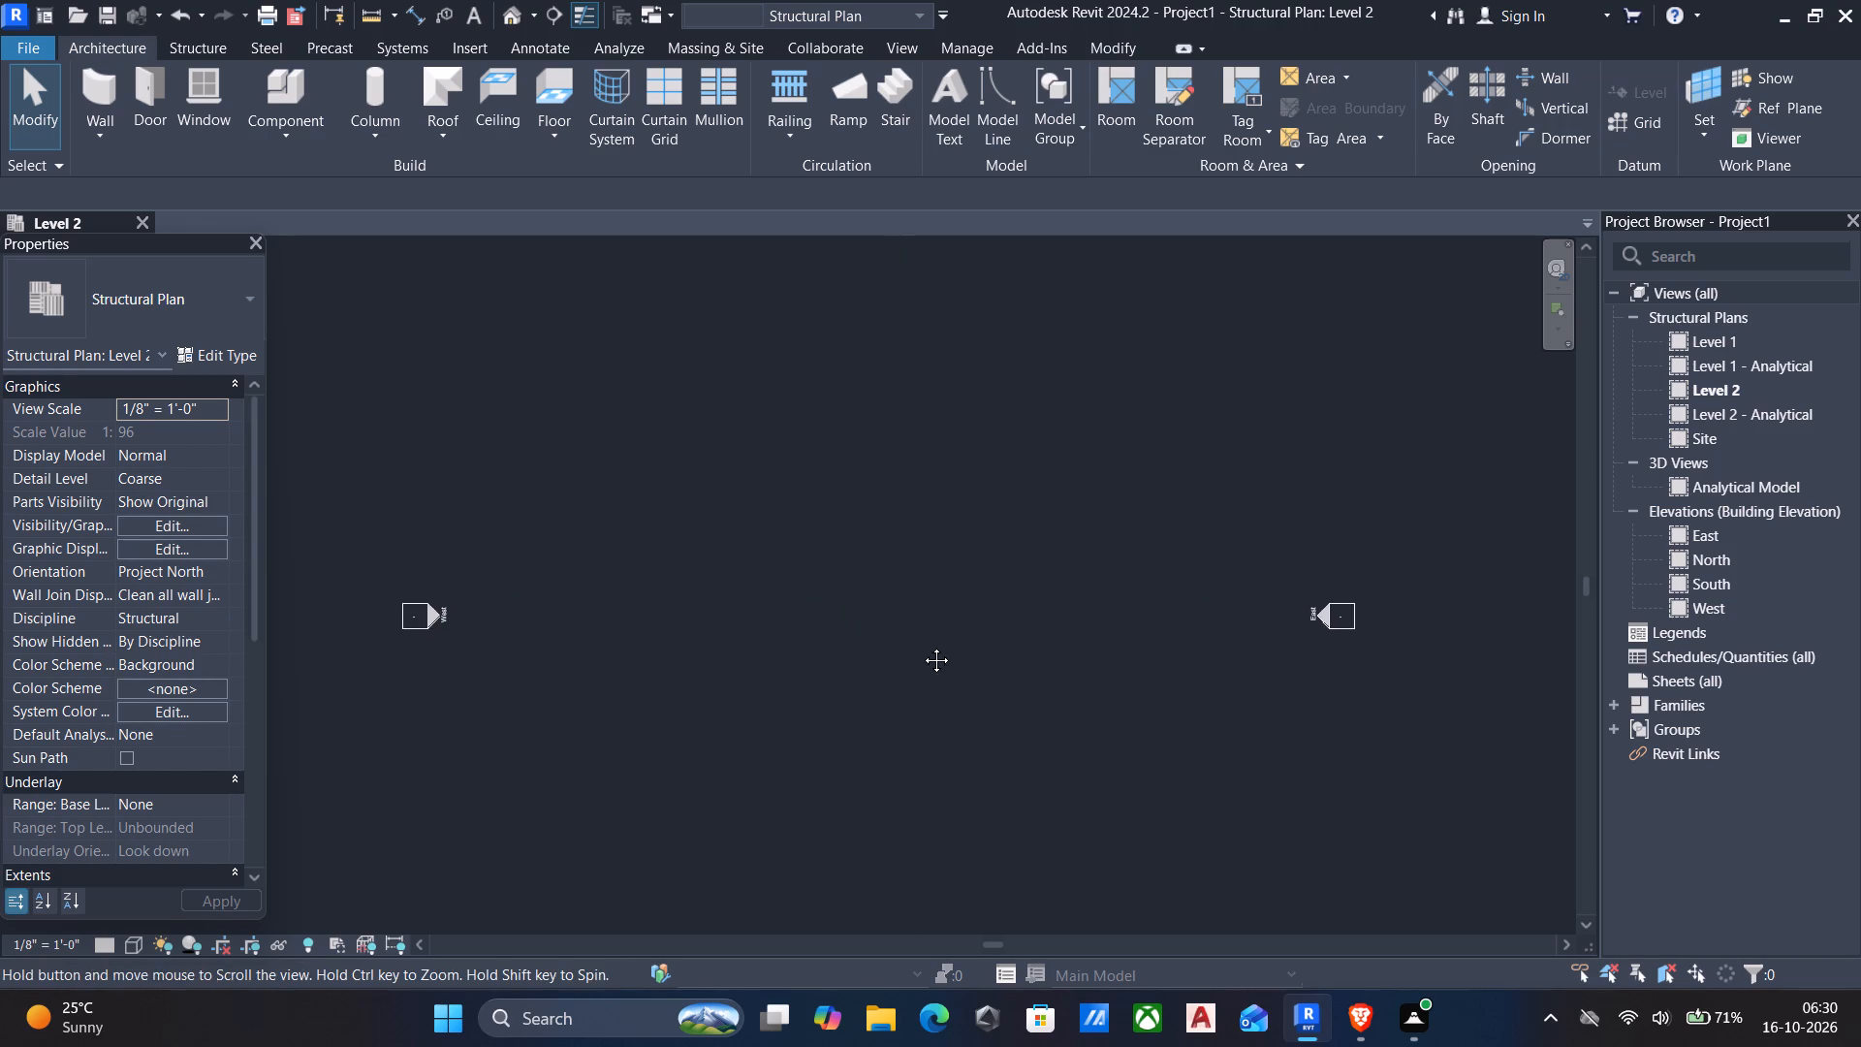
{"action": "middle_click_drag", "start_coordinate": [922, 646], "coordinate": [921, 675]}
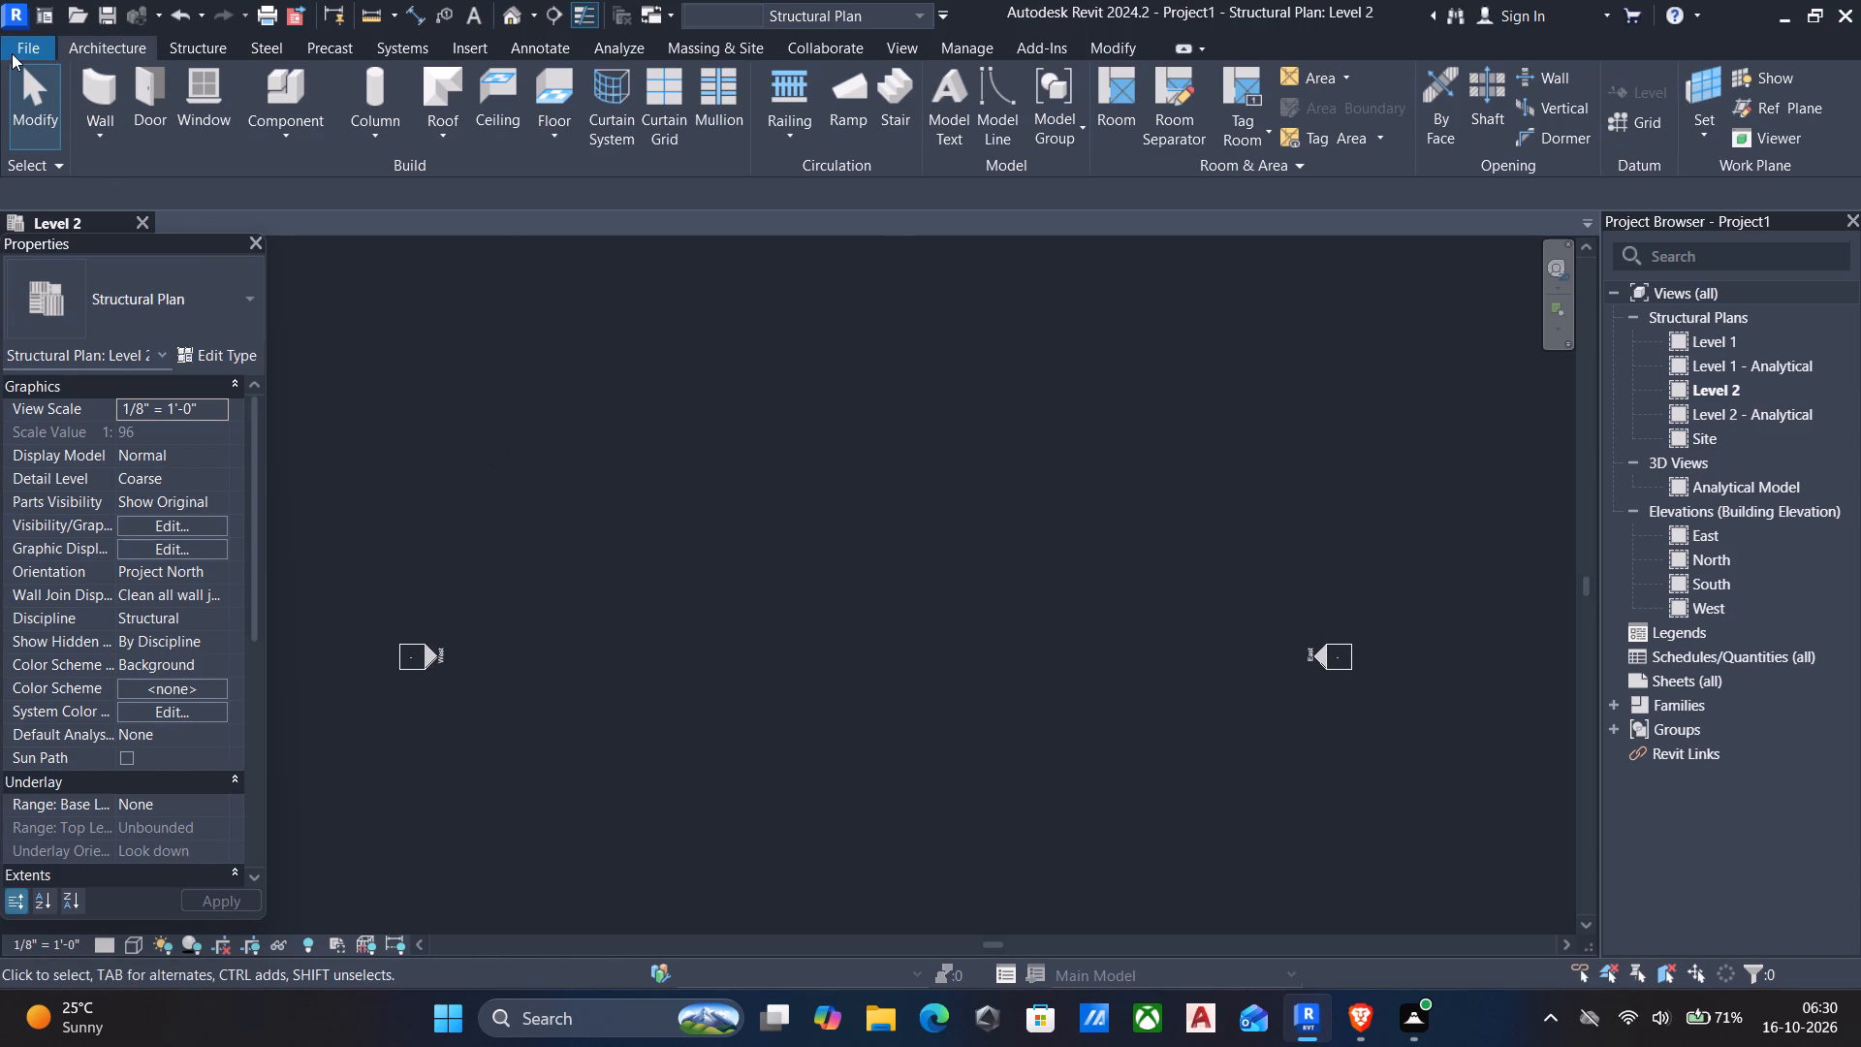
Examine the program options, especially the project template entries and paths under File Locations, including the Structural Template entry.
{"action": "left_click", "coordinate": [24, 51]}
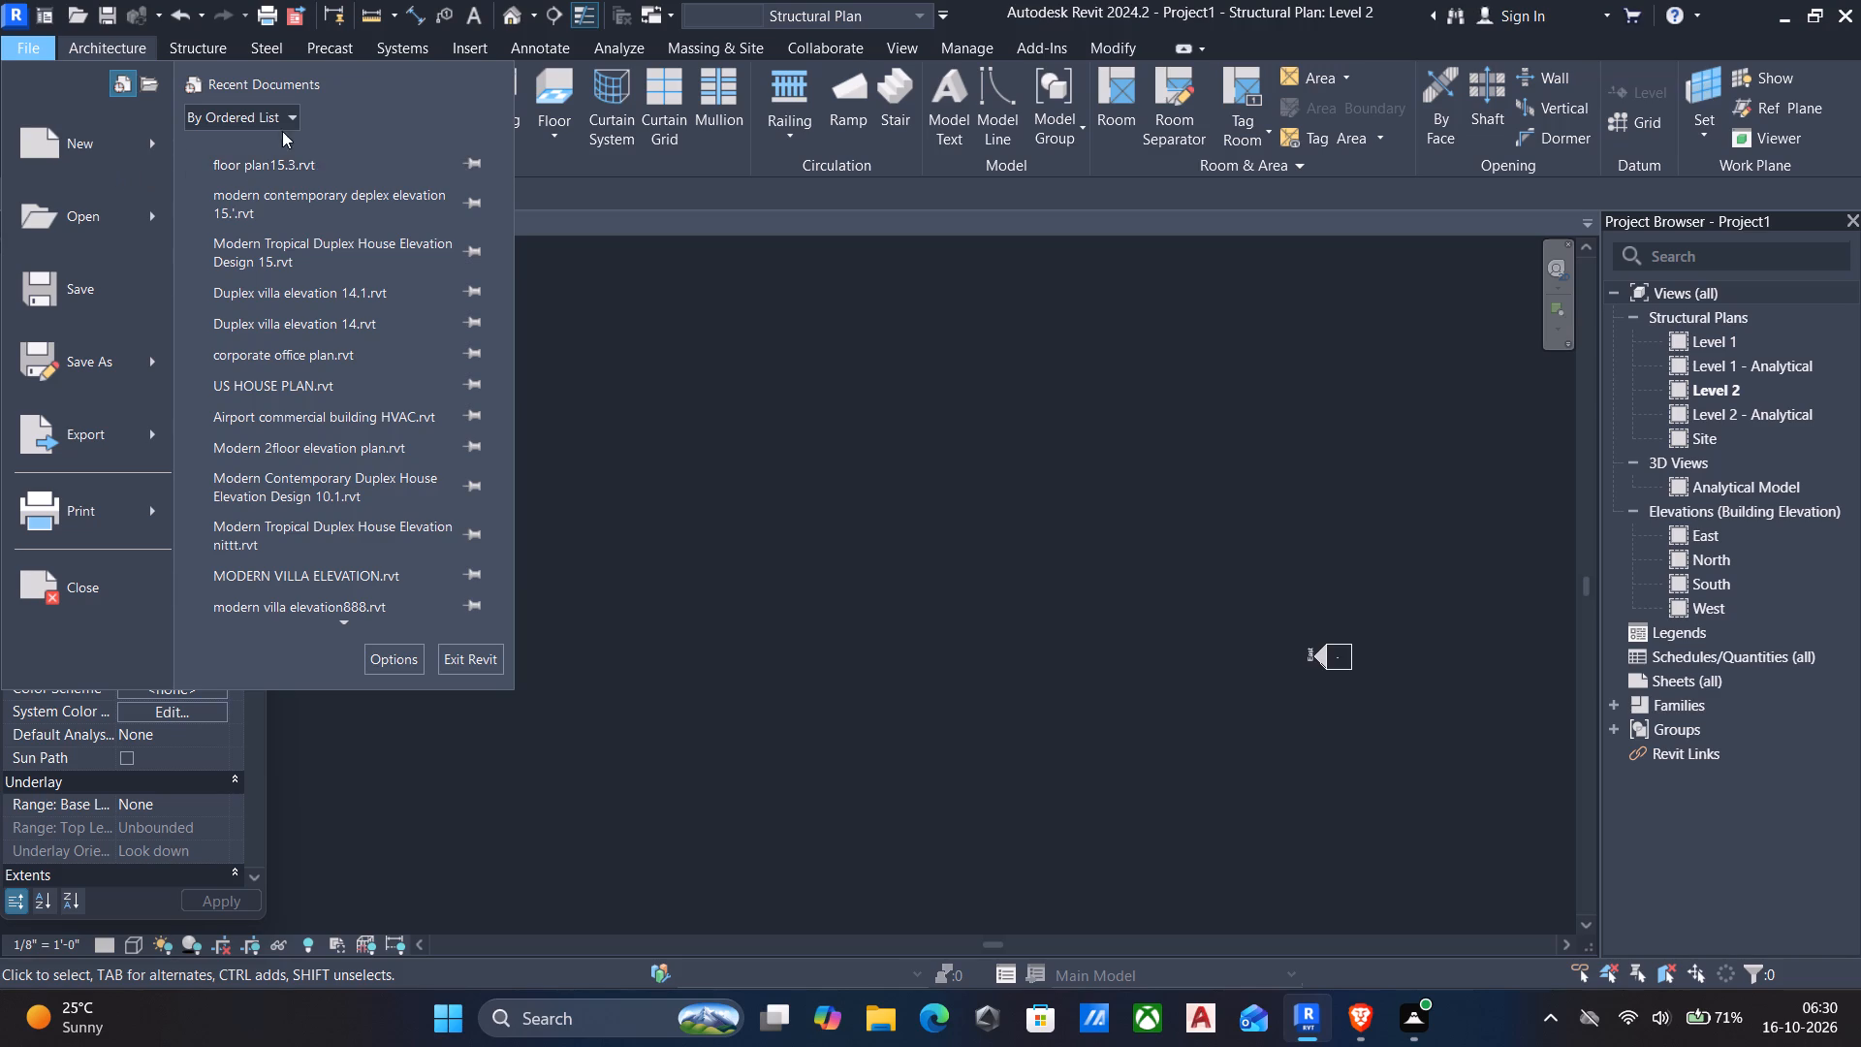
{"action": "left_click", "coordinate": [394, 658]}
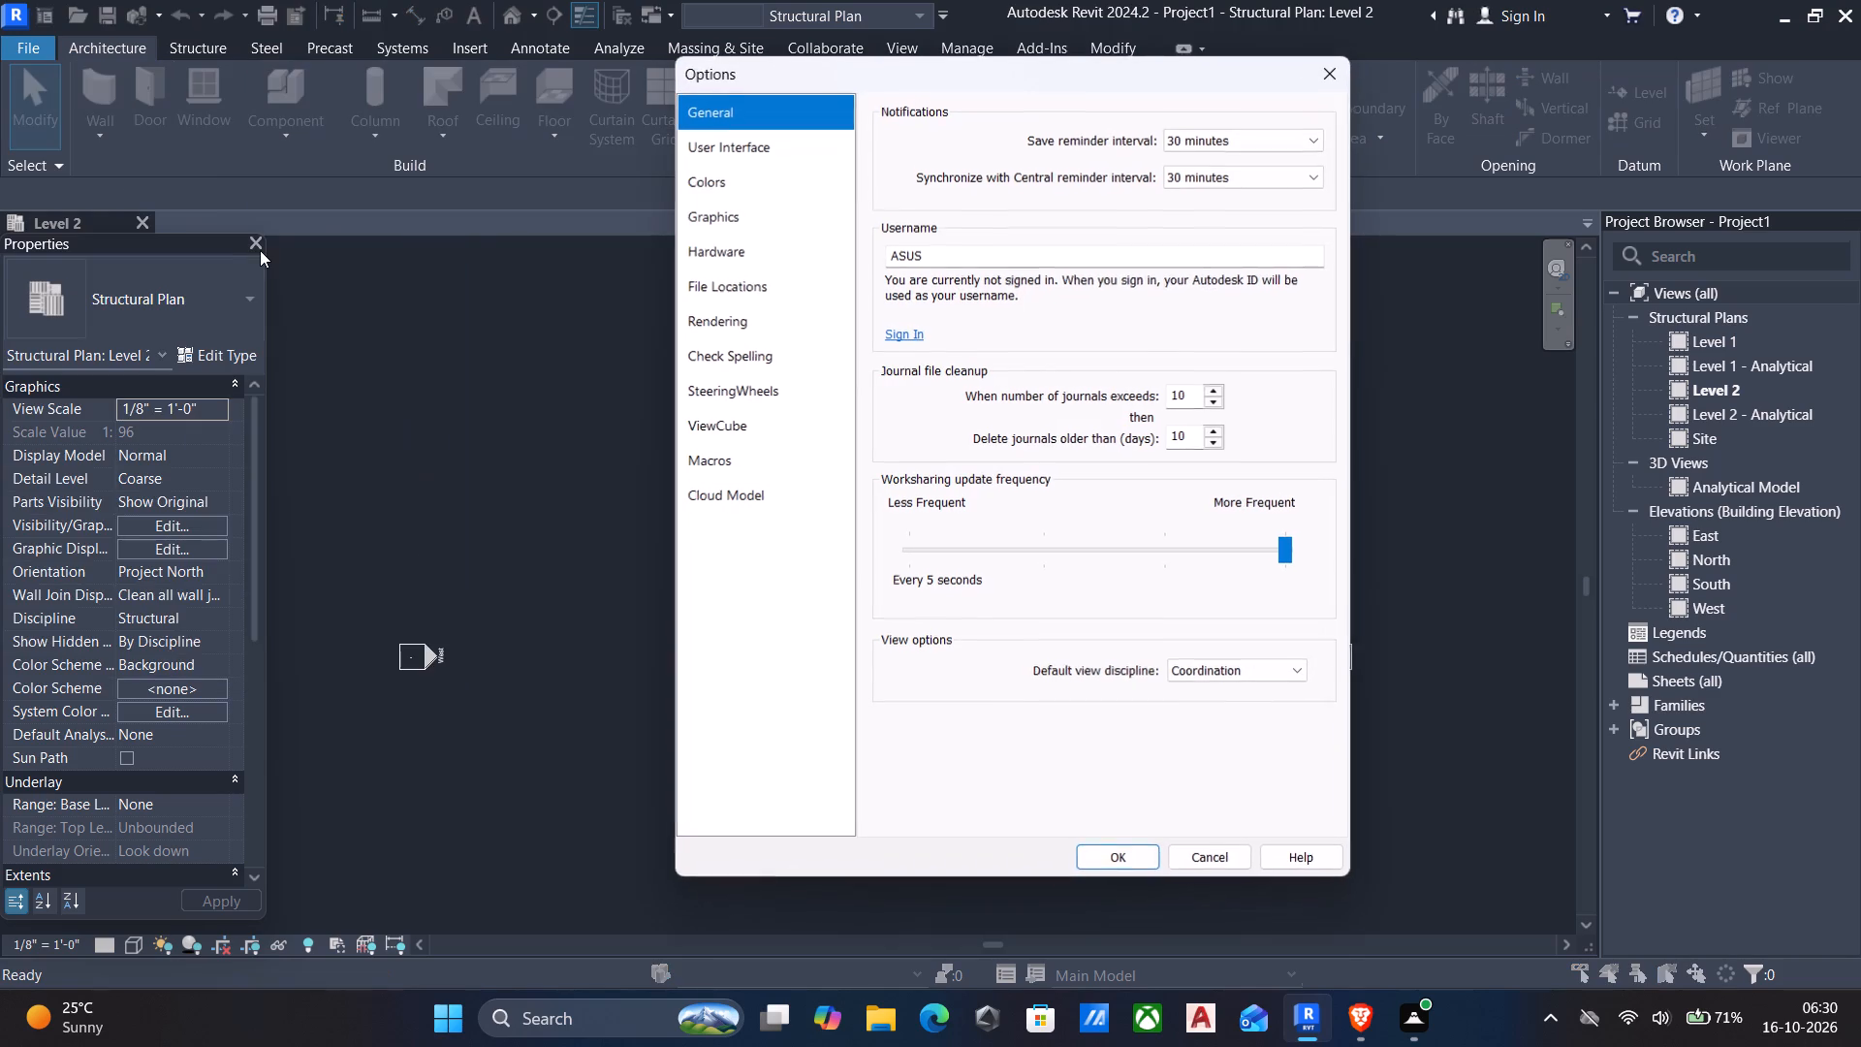
{"action": "left_click", "coordinate": [745, 145]}
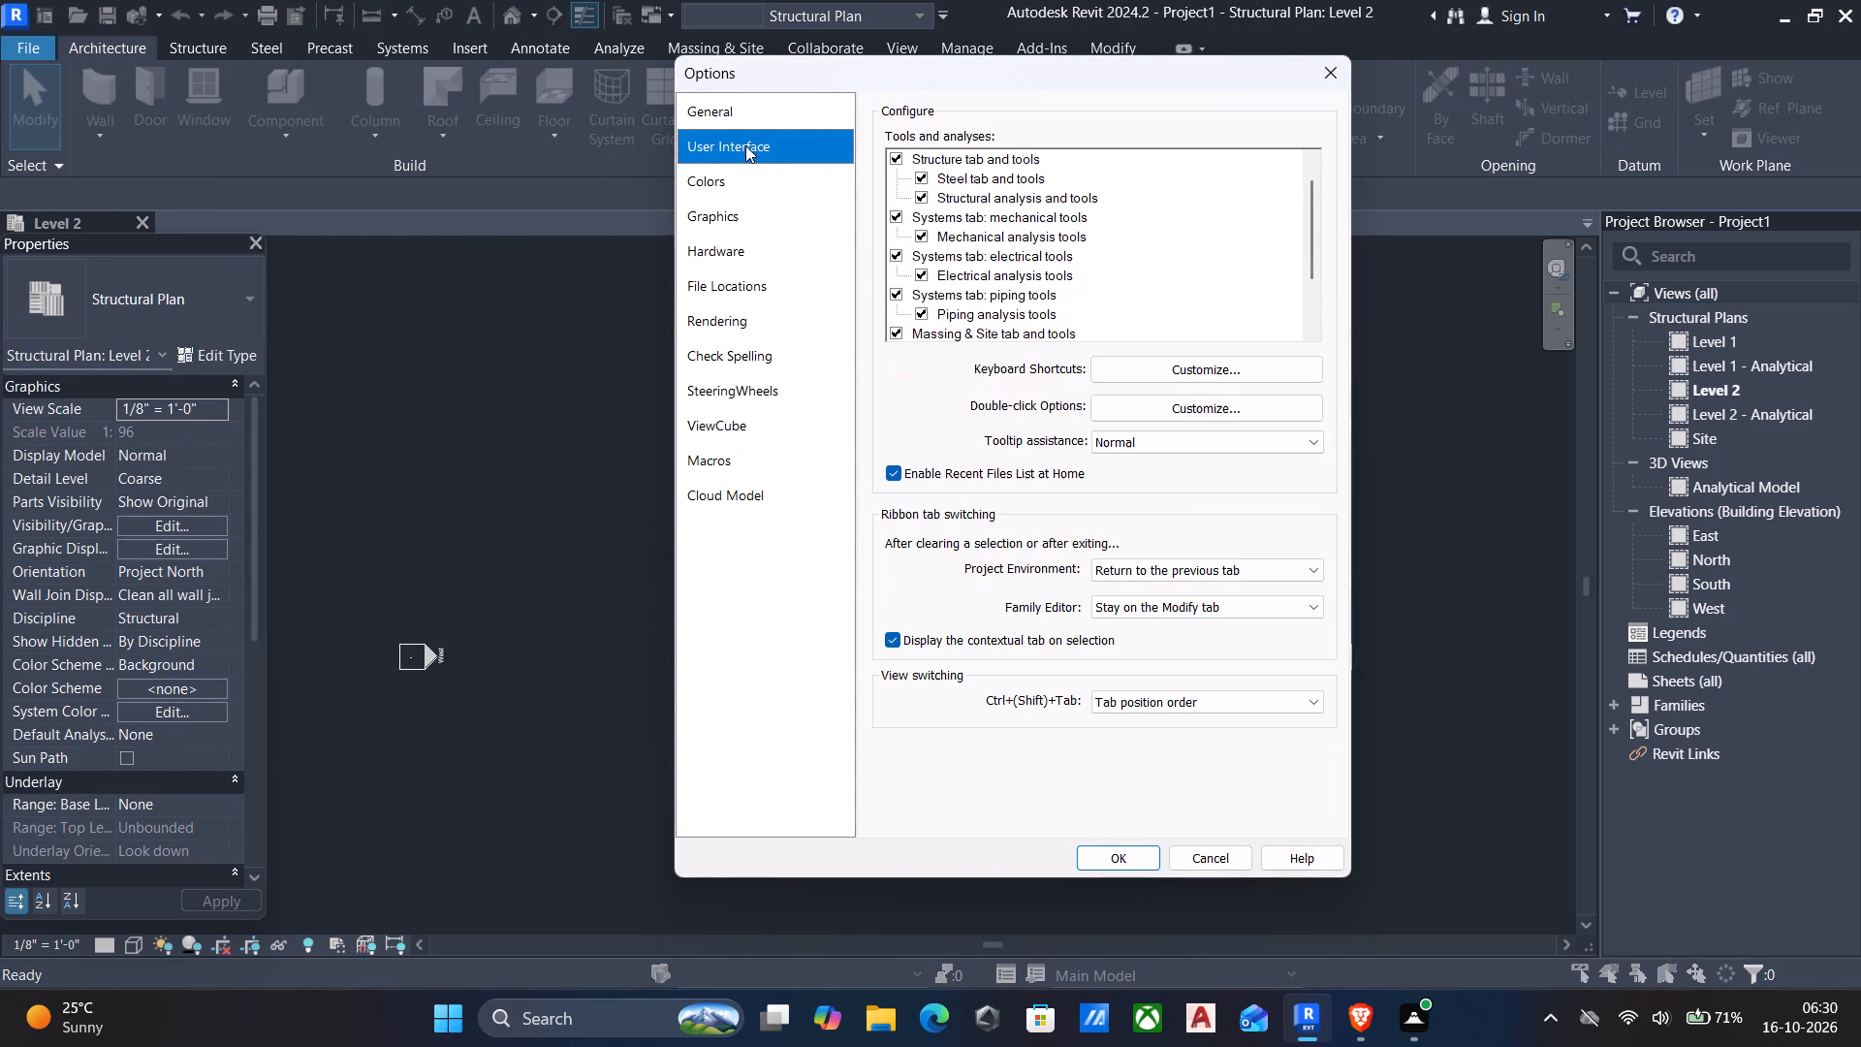
{"action": "left_click", "coordinate": [721, 216]}
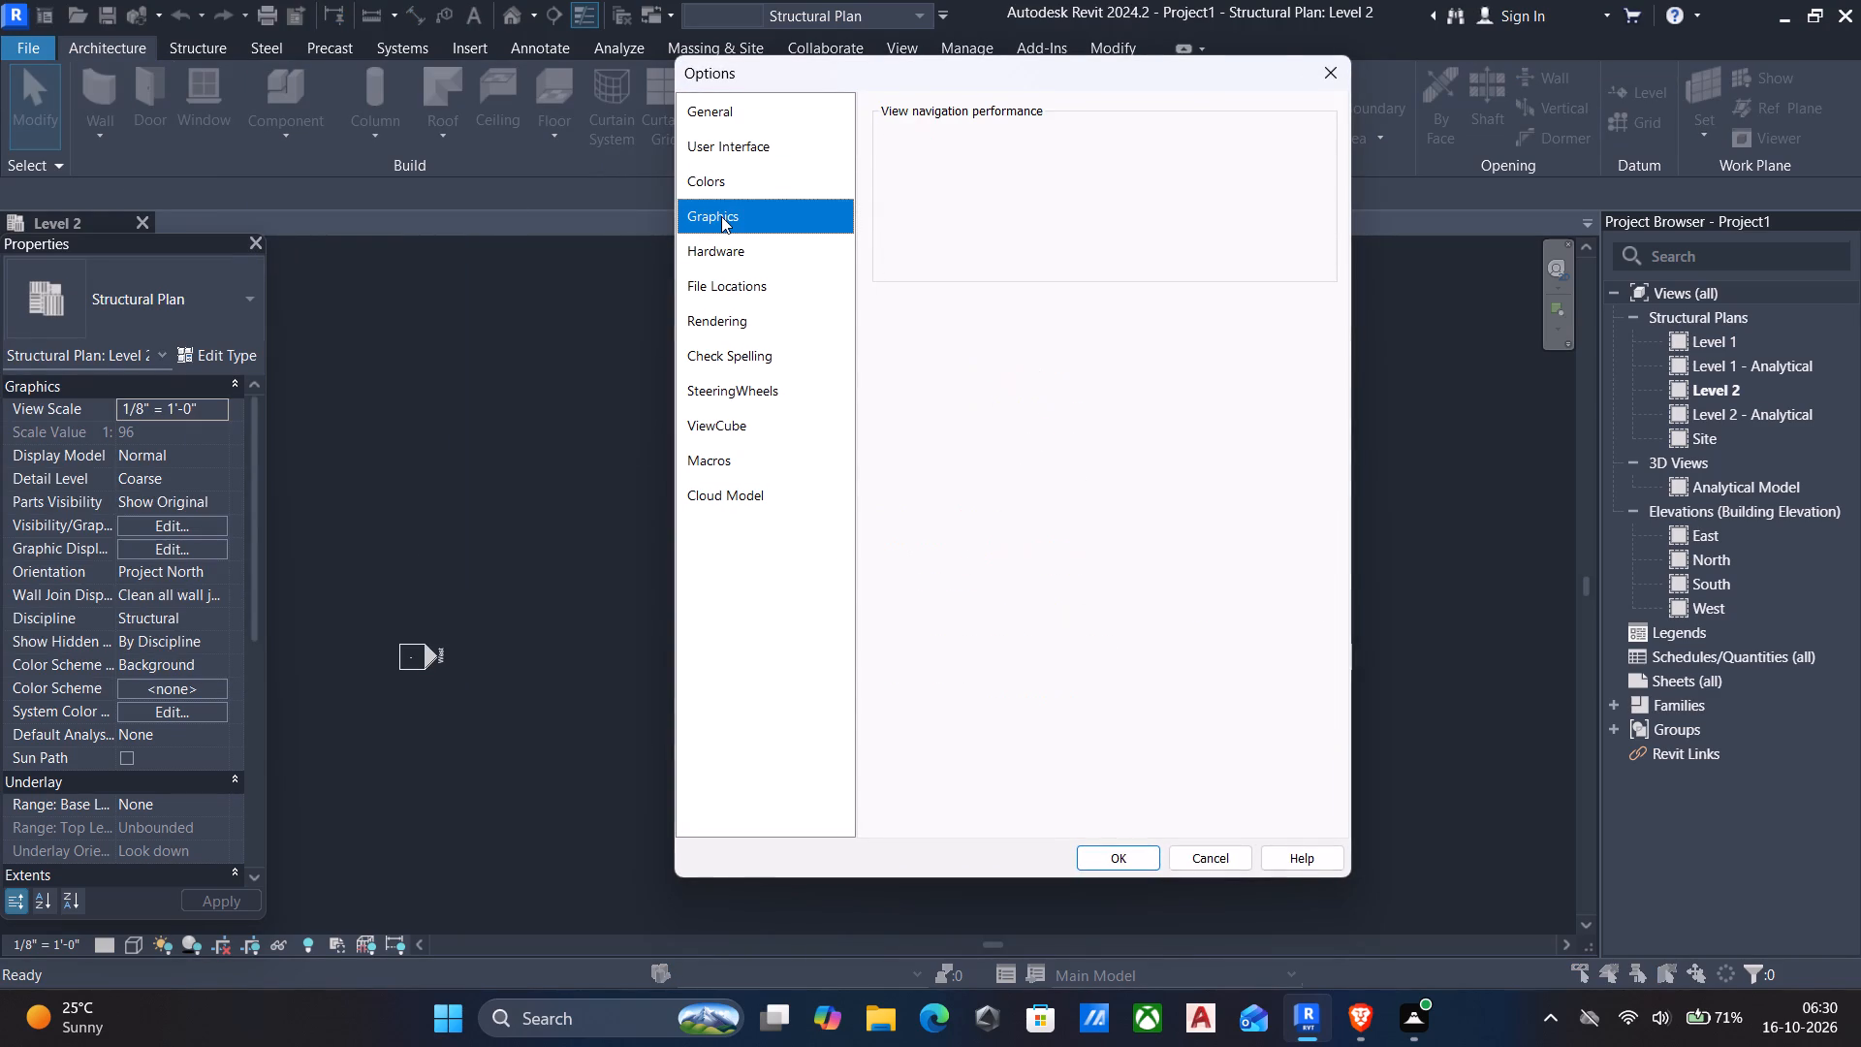
{"action": "left_click", "coordinate": [720, 265]}
{"action": "left_click", "coordinate": [719, 286]}
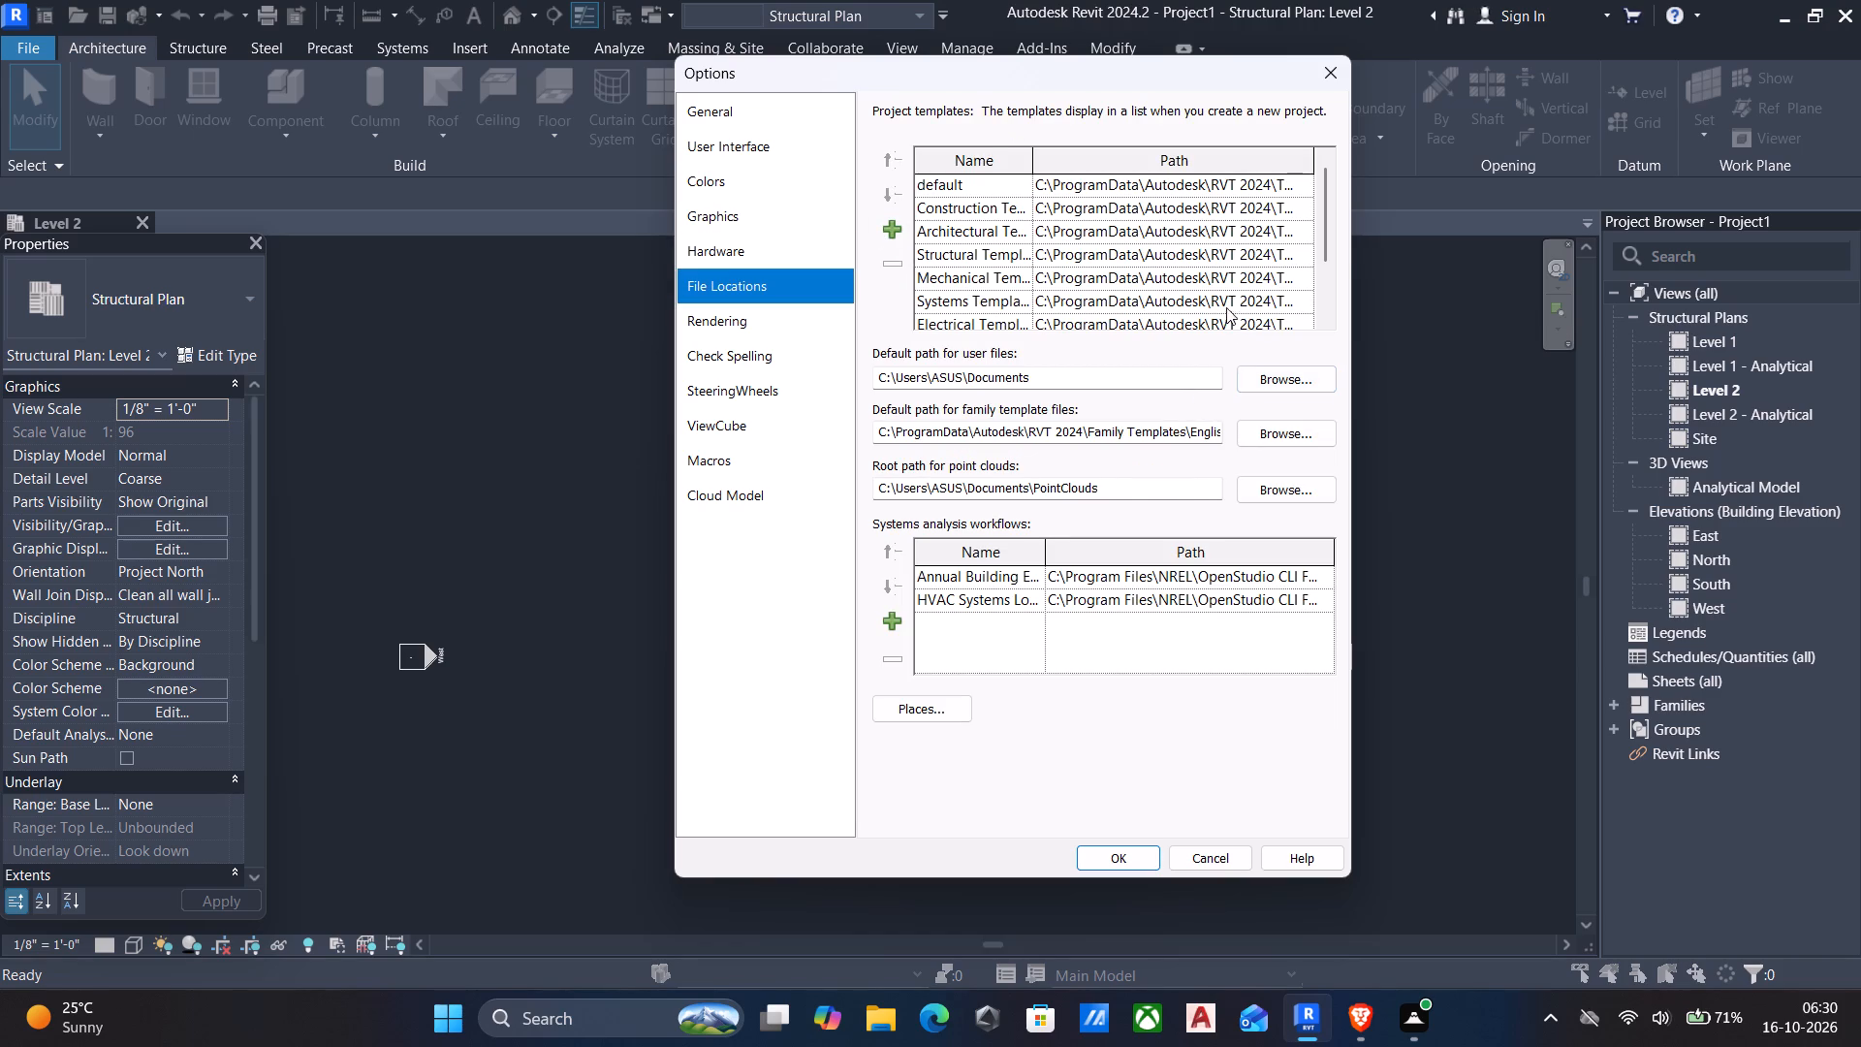
{"action": "scroll", "coordinate": [1057, 221], "scroll_direction": "down", "scroll_amount": 5}
{"action": "scroll", "coordinate": [1049, 233], "scroll_direction": "up", "scroll_amount": 10}
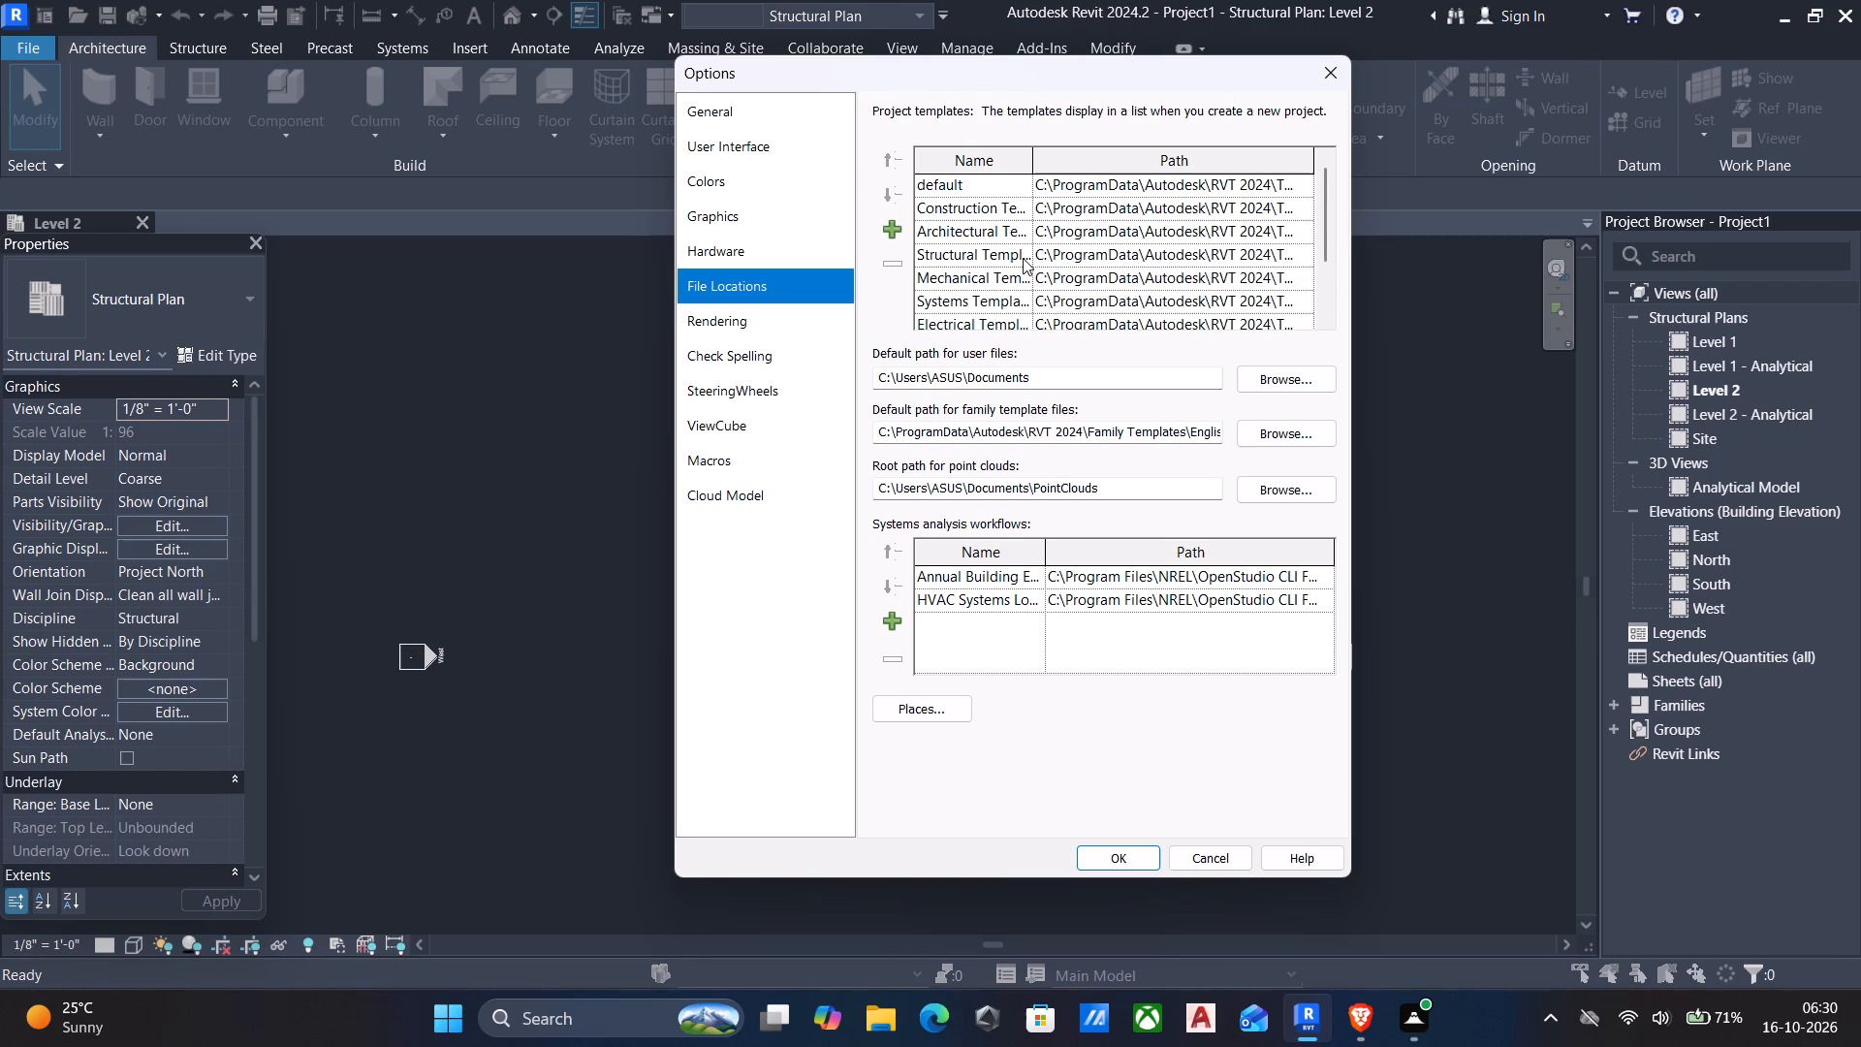
{"action": "left_click", "coordinate": [996, 252]}
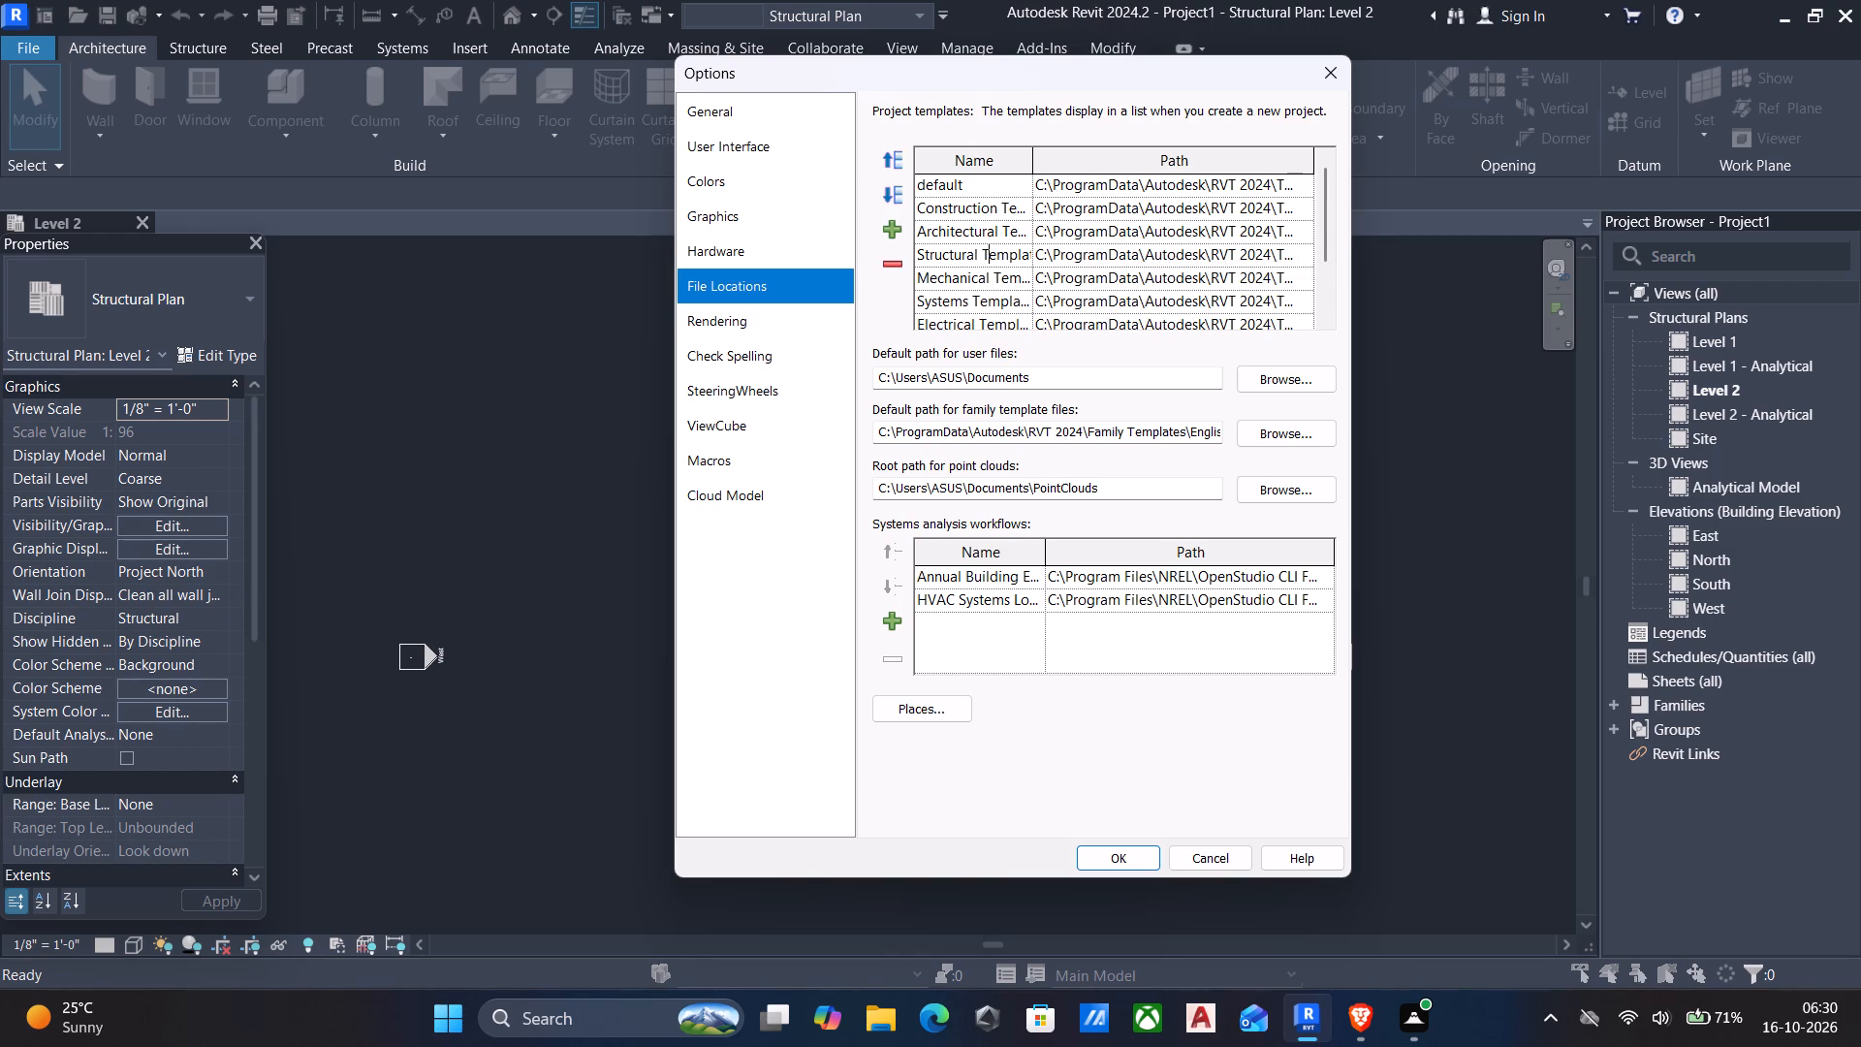
{"action": "key", "text": "Right"}
{"action": "key", "text": "Right"}
{"action": "key", "text": "Right"}
{"action": "key", "text": "Right"}
{"action": "key", "text": "Right"}
{"action": "key", "text": "Right"}
{"action": "key", "text": "Right"}
{"action": "key", "text": "Right"}
{"action": "key", "text": "Right"}
{"action": "key", "text": "Right"}
{"action": "key", "text": "Right"}
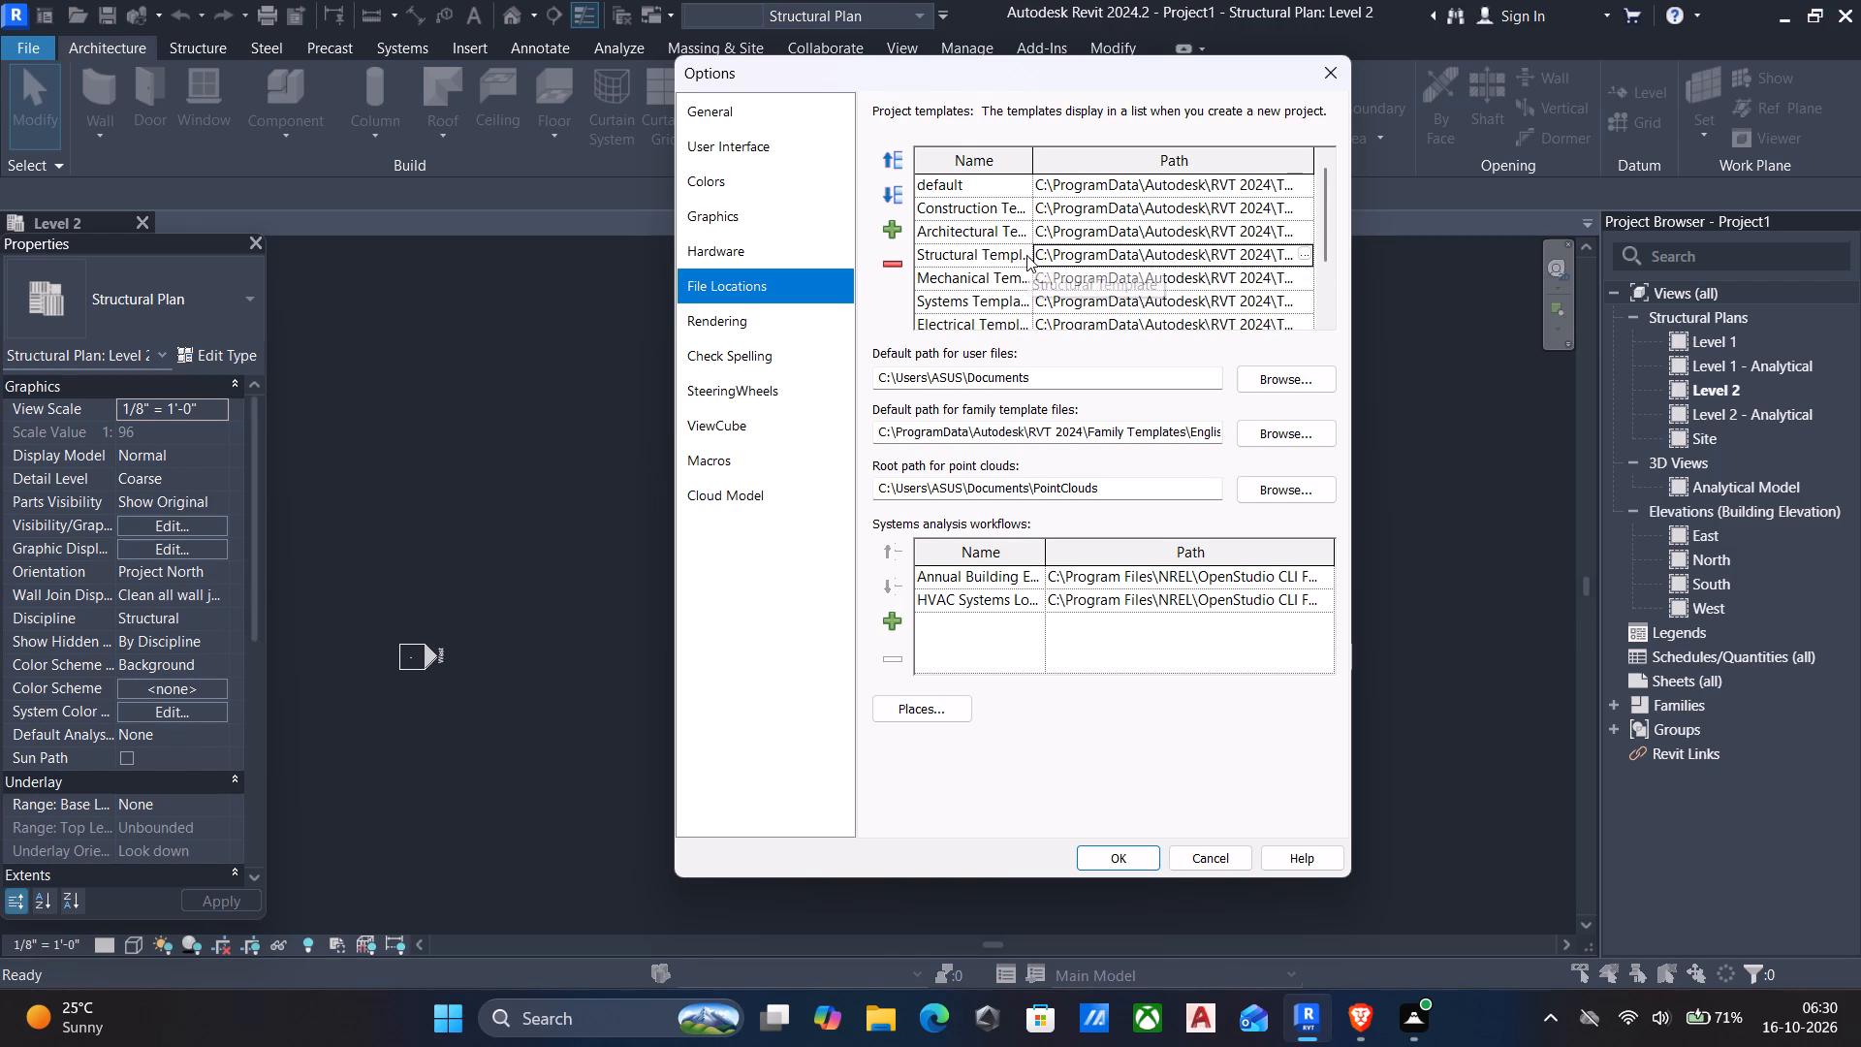
{"action": "key", "text": "Right"}
{"action": "key", "text": "Right"}
{"action": "key", "text": "Right"}
{"action": "key", "text": "Right"}
{"action": "key", "text": "Right"}
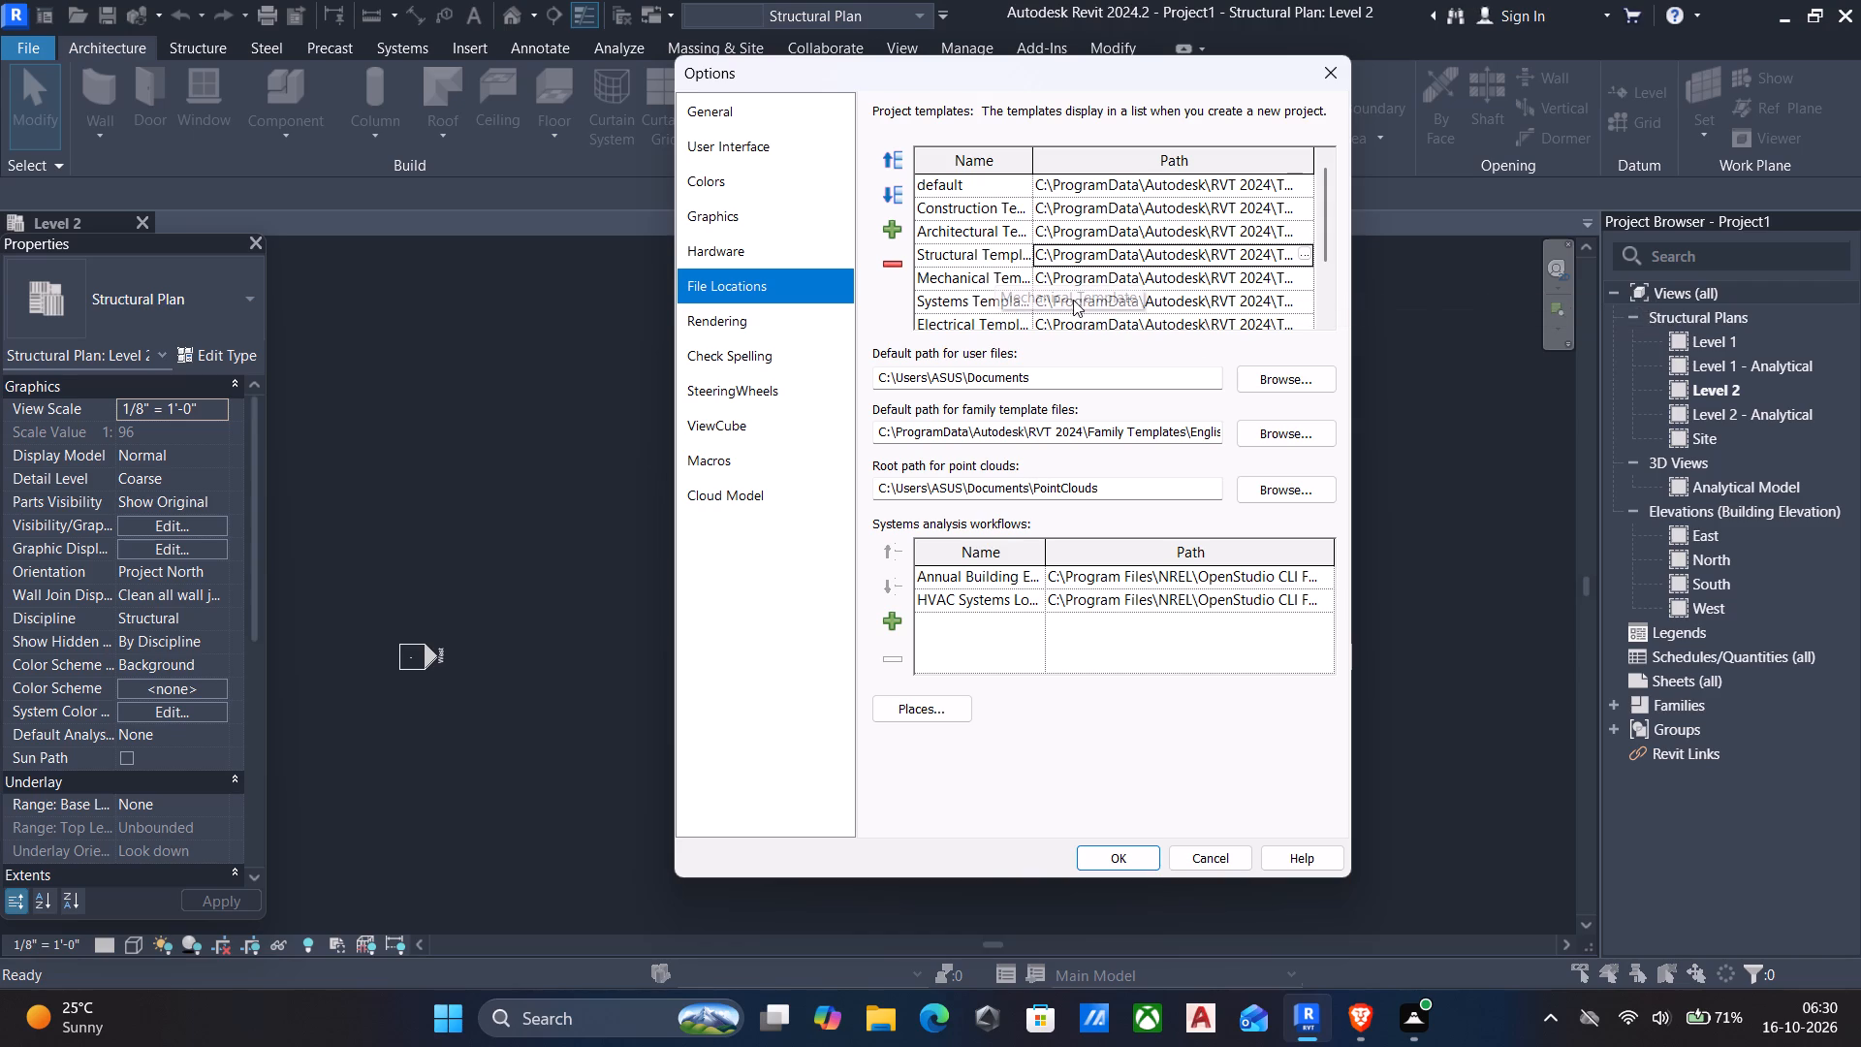
Browse for the default user files folder under C:\ProgramData\Autodesk\RVT 2024\Templates, and examine its English-Imperial and English folders.
{"action": "left_click", "coordinate": [1264, 374]}
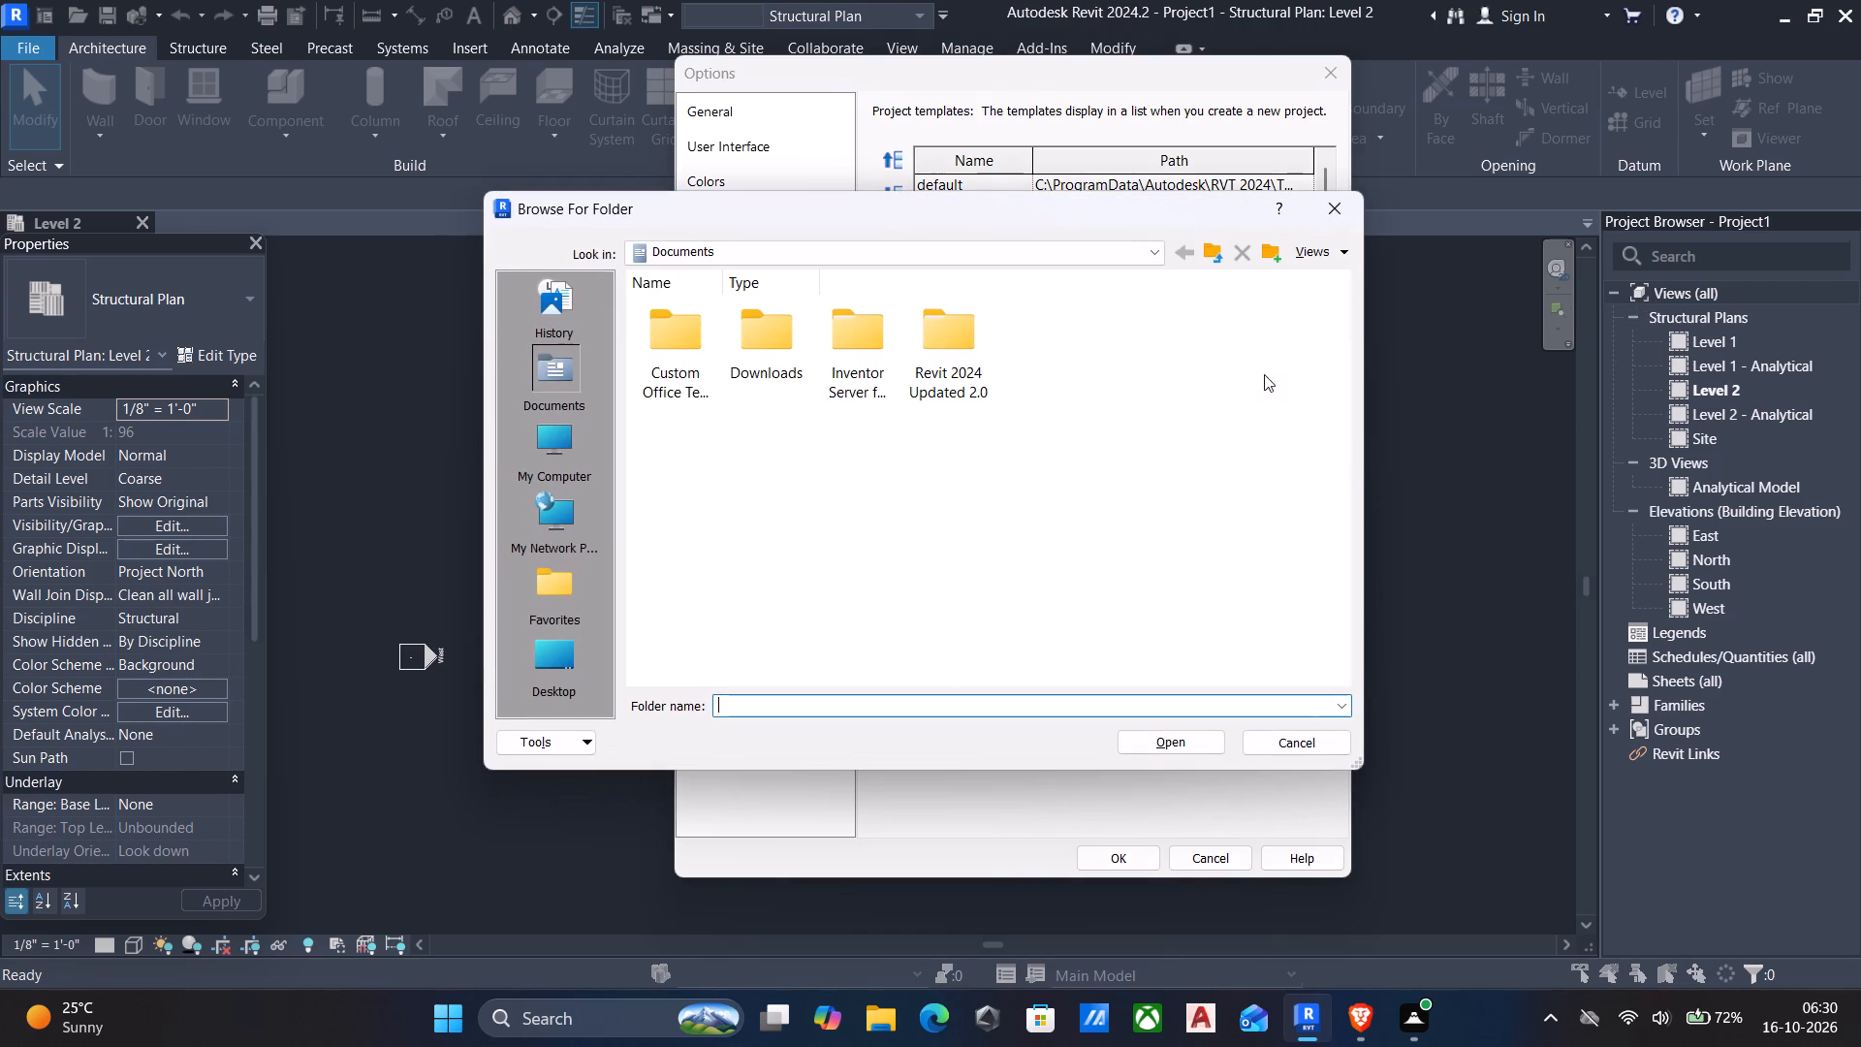
{"action": "left_click", "coordinate": [1206, 243]}
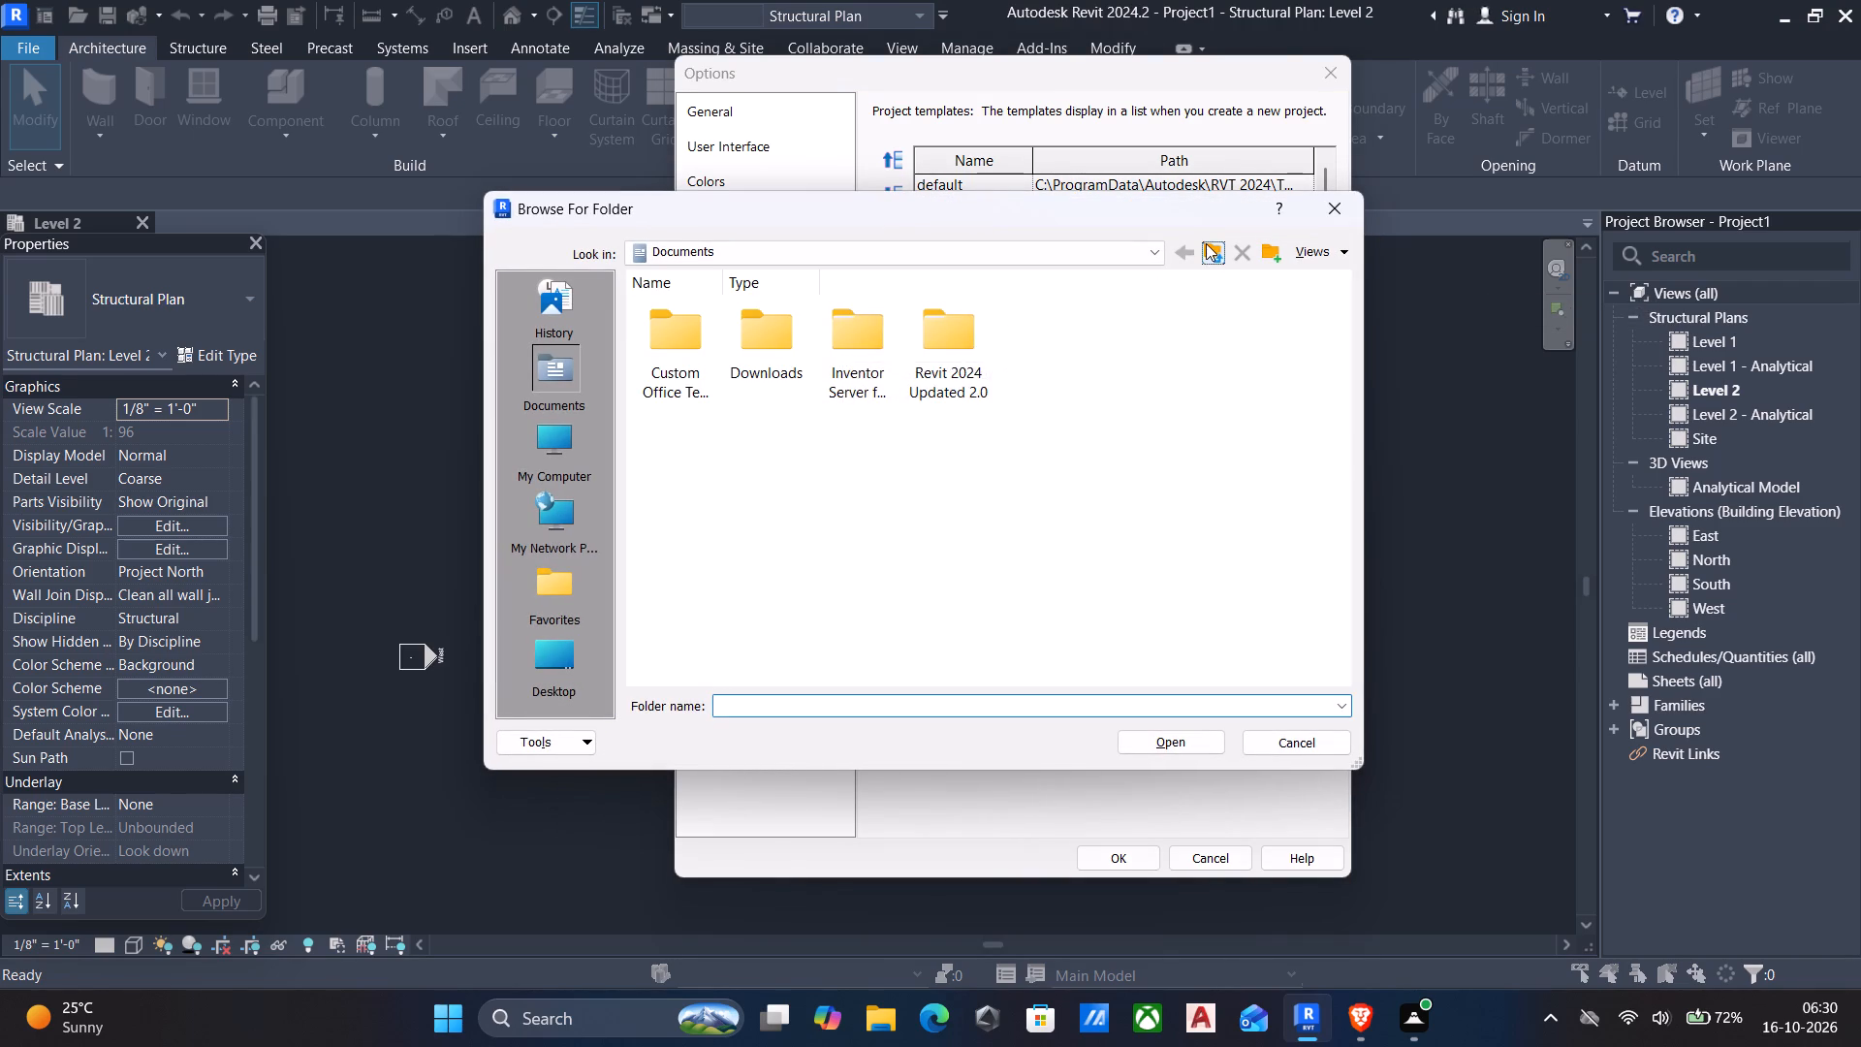
{"action": "left_click", "coordinate": [1206, 242]}
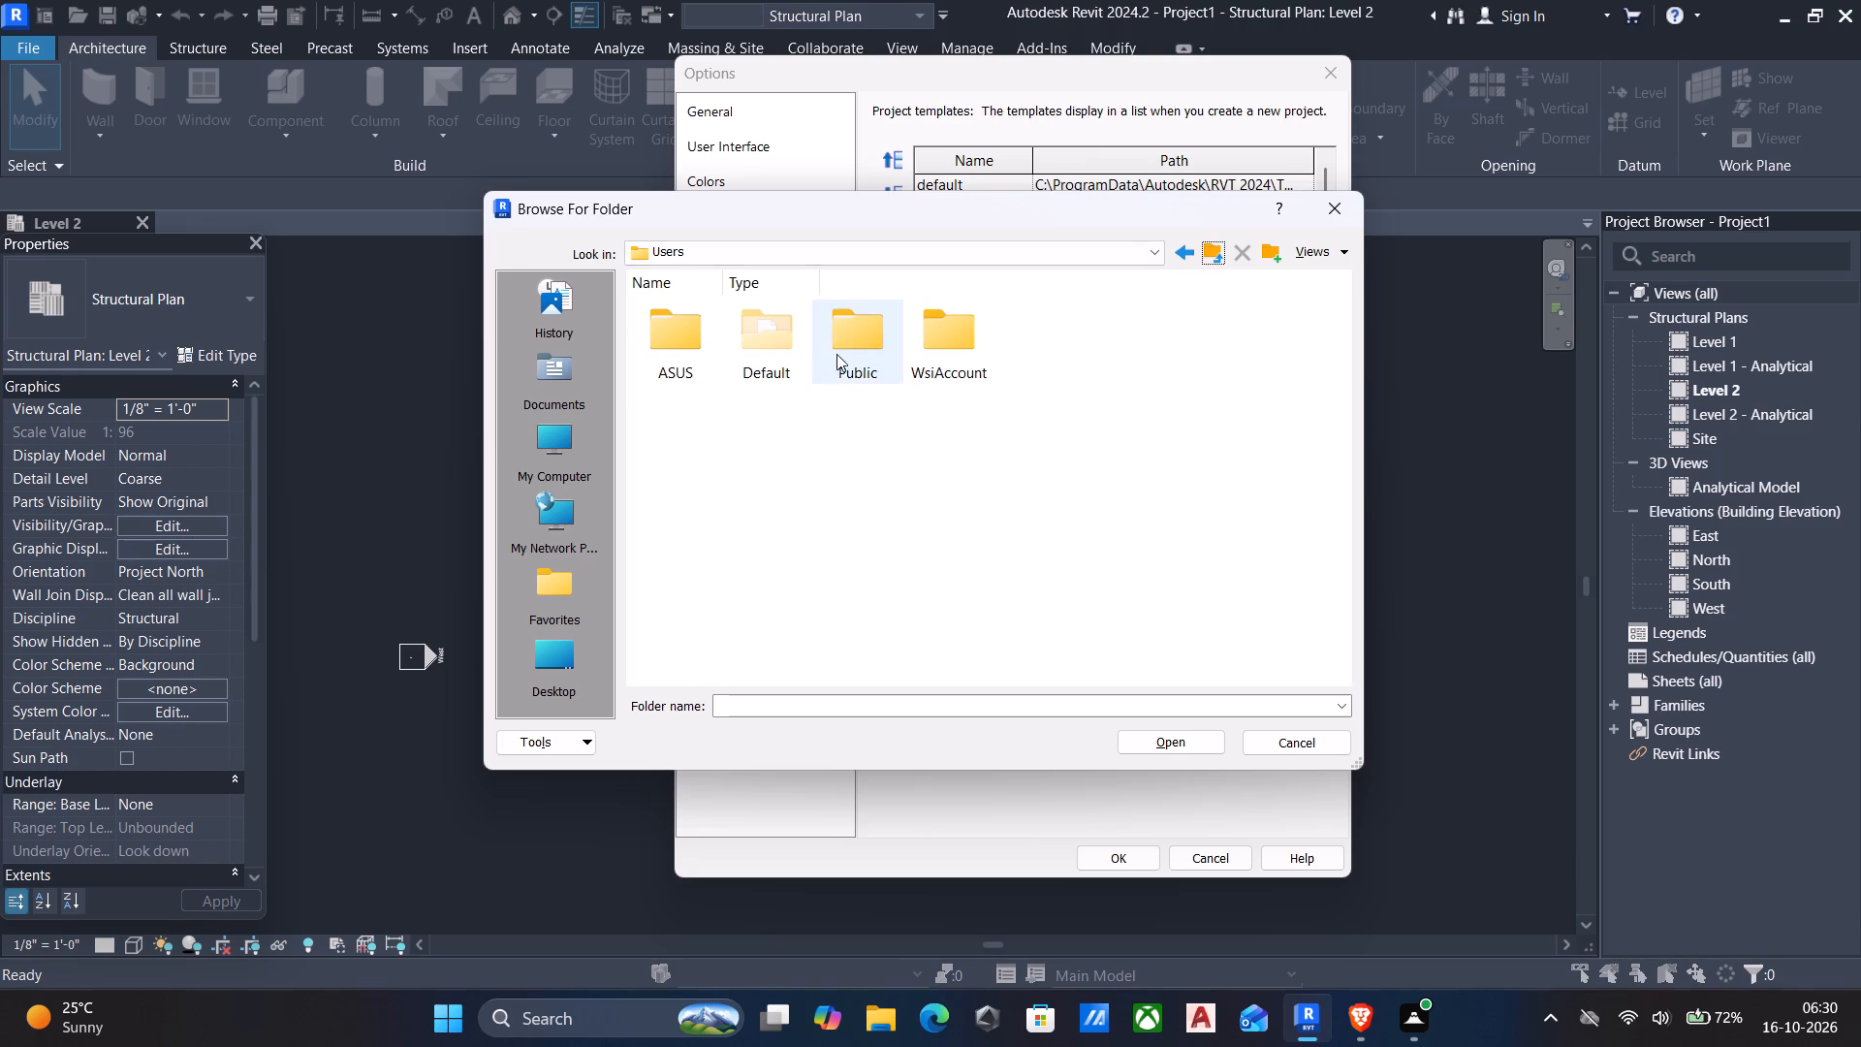
{"action": "left_click", "coordinate": [877, 260]}
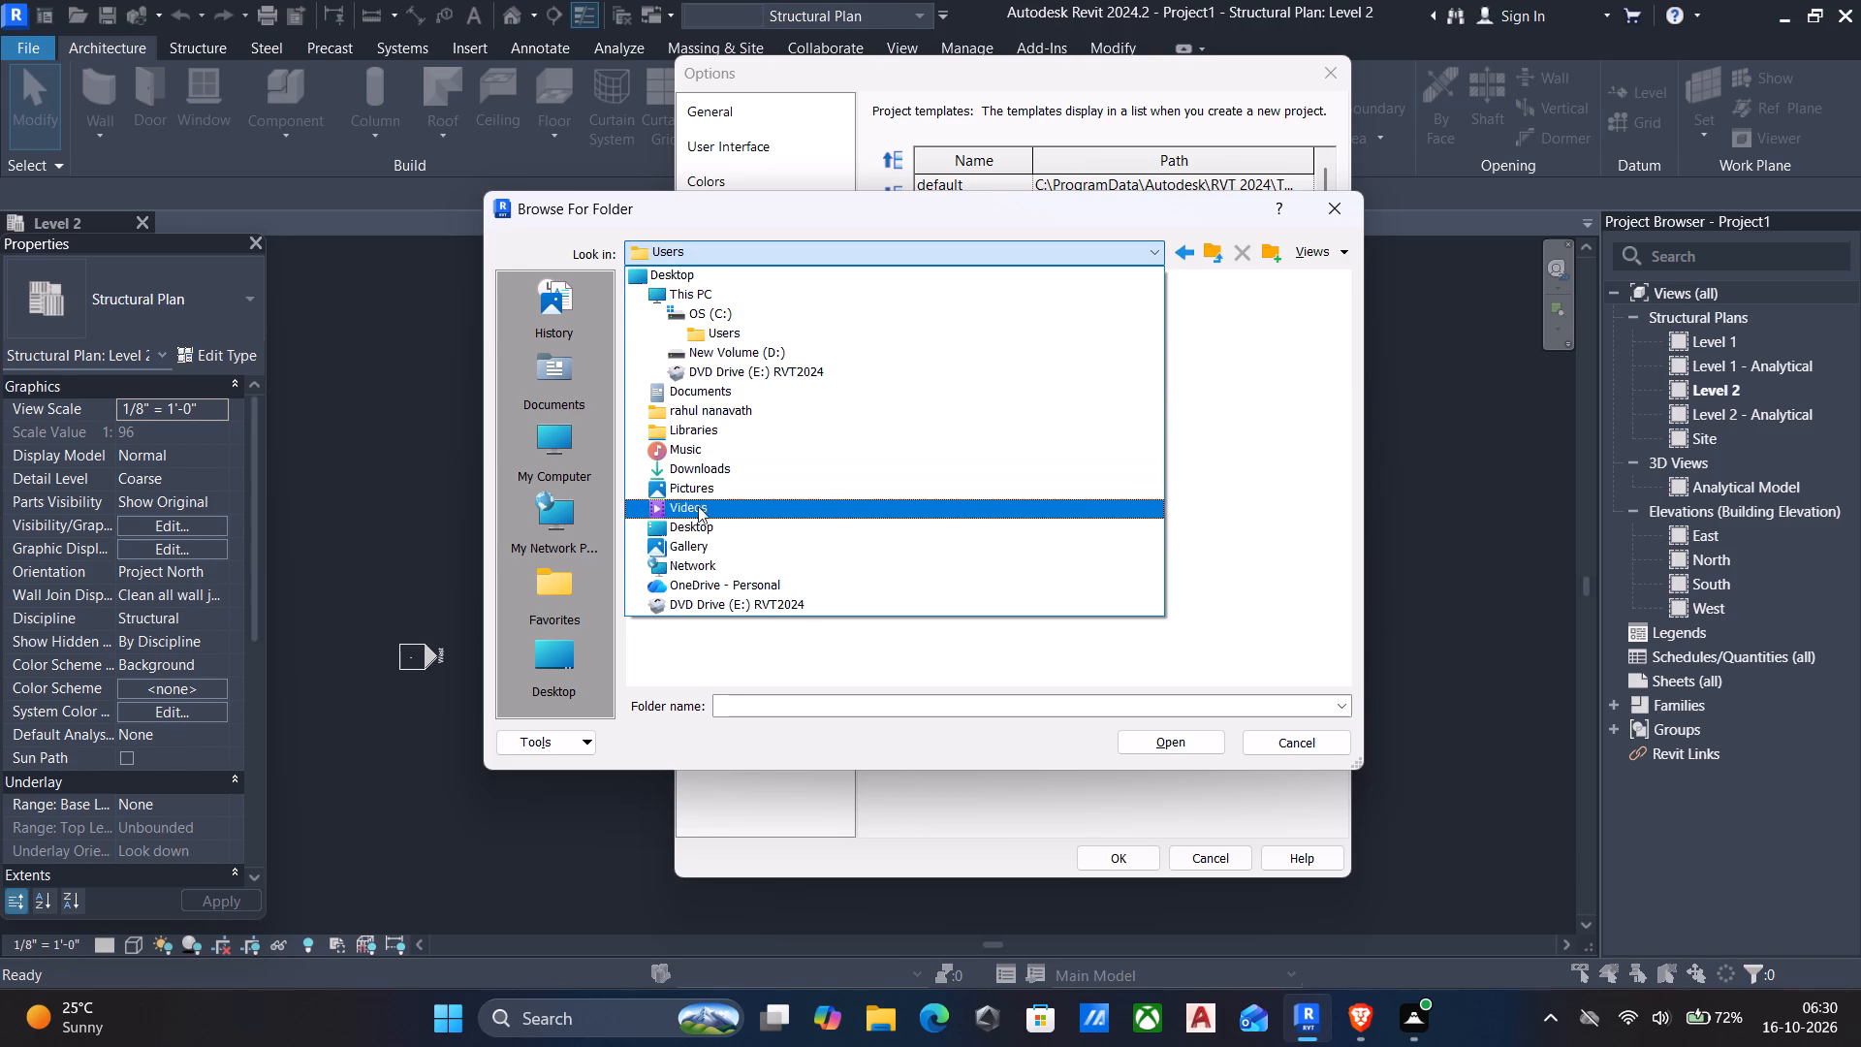
{"action": "scroll", "coordinate": [701, 517], "scroll_direction": "down", "scroll_amount": 4}
{"action": "scroll", "coordinate": [701, 526], "scroll_direction": "up", "scroll_amount": 4}
{"action": "left_click", "coordinate": [729, 303]}
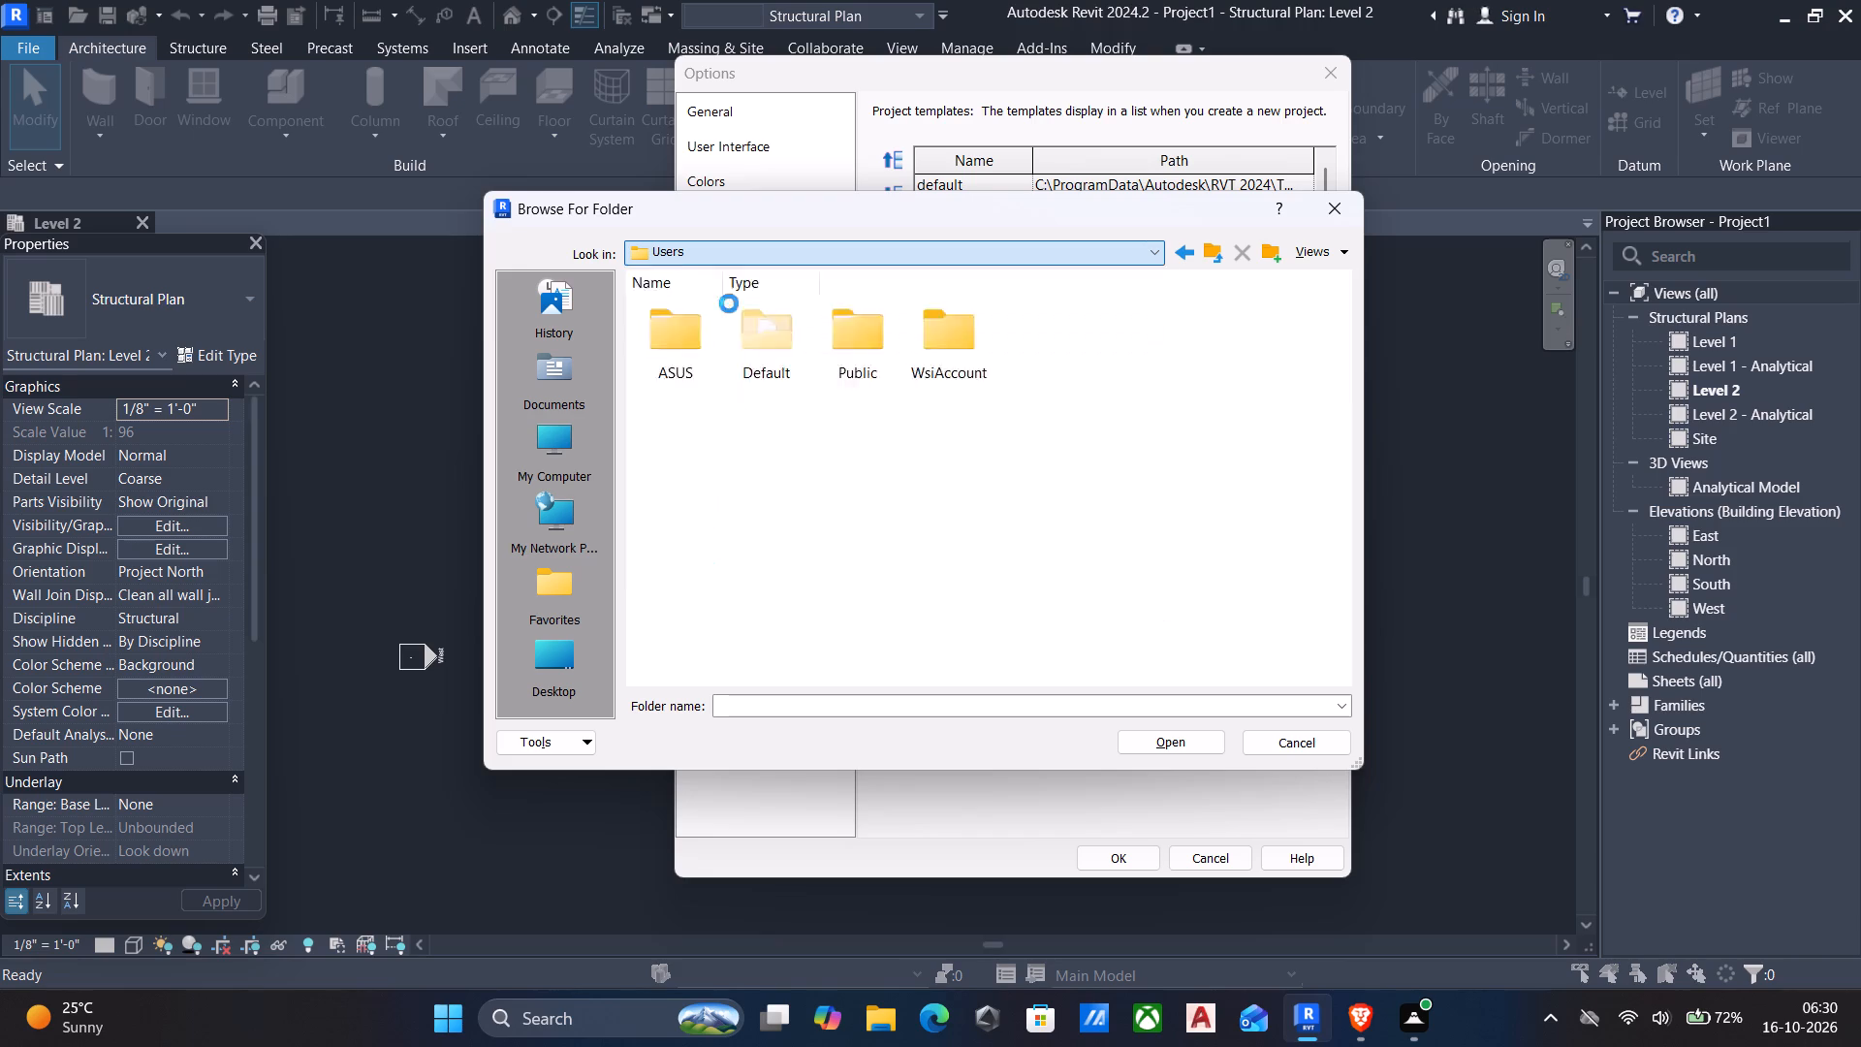
{"action": "triple_click", "coordinate": [679, 352]}
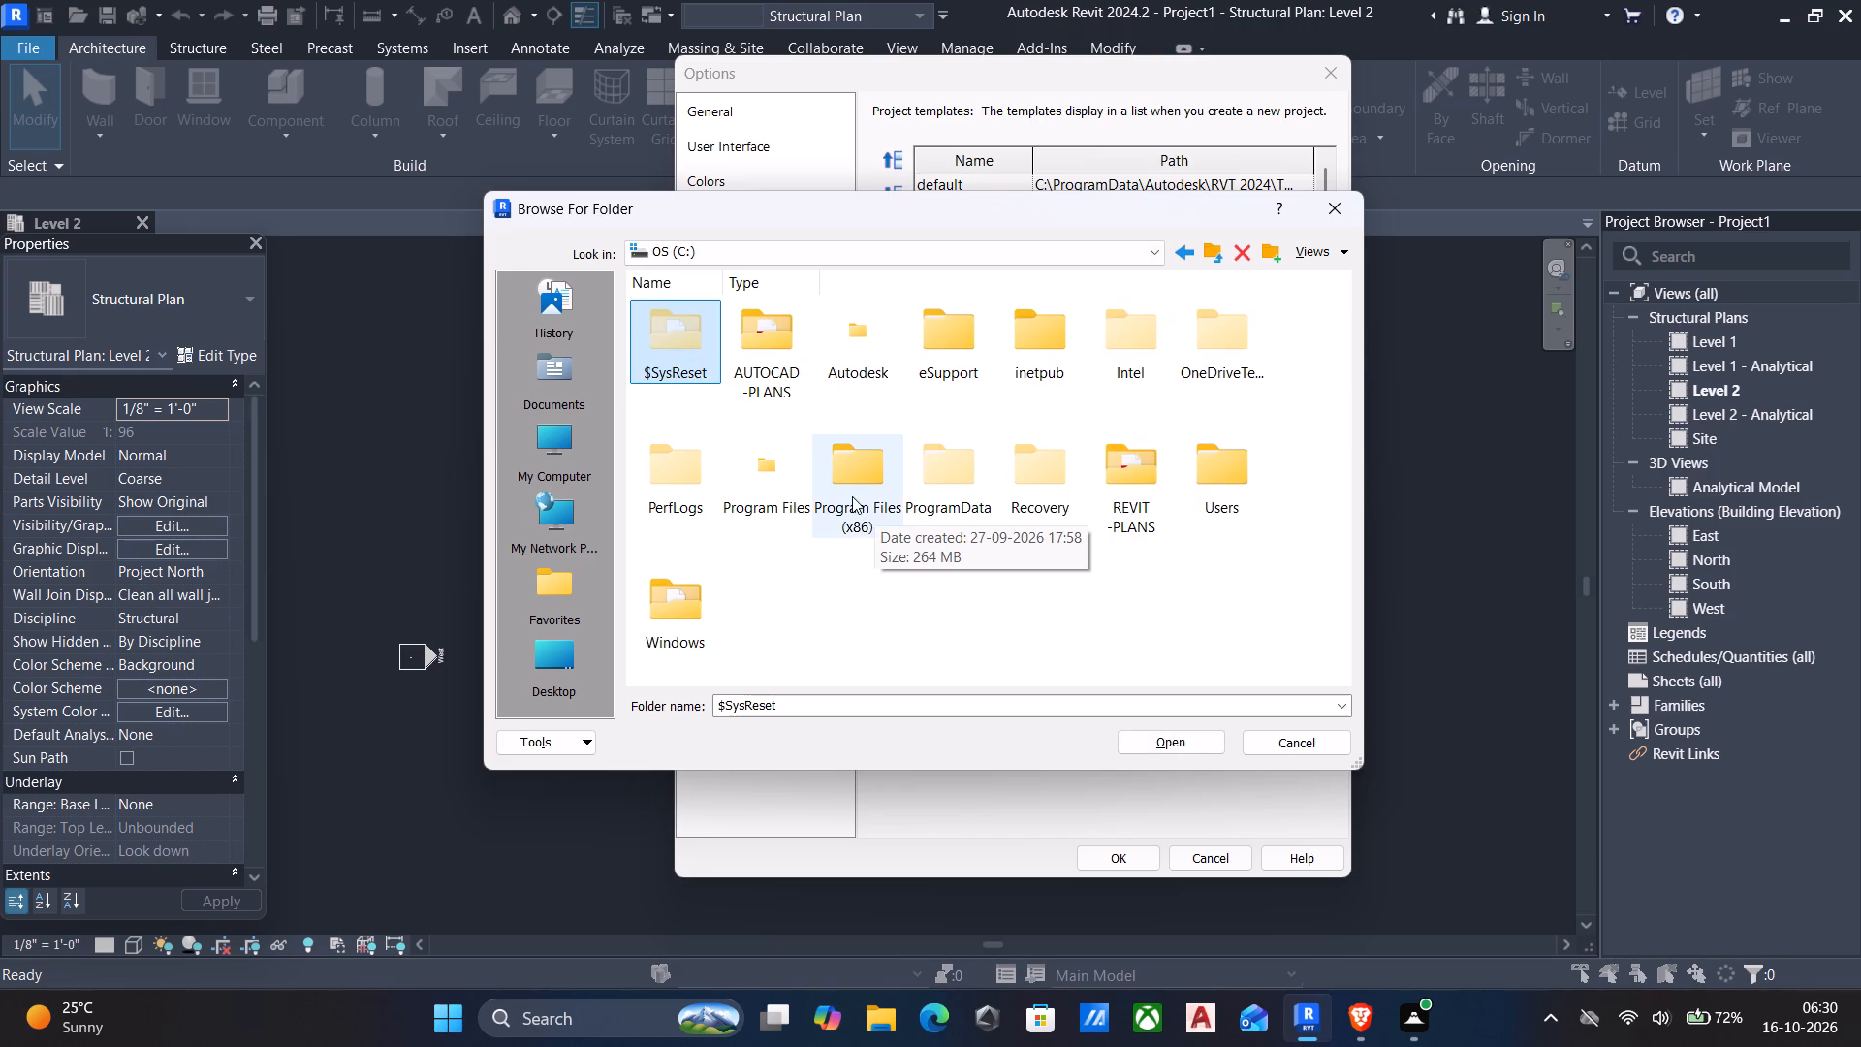
{"action": "double_click", "coordinate": [968, 492]}
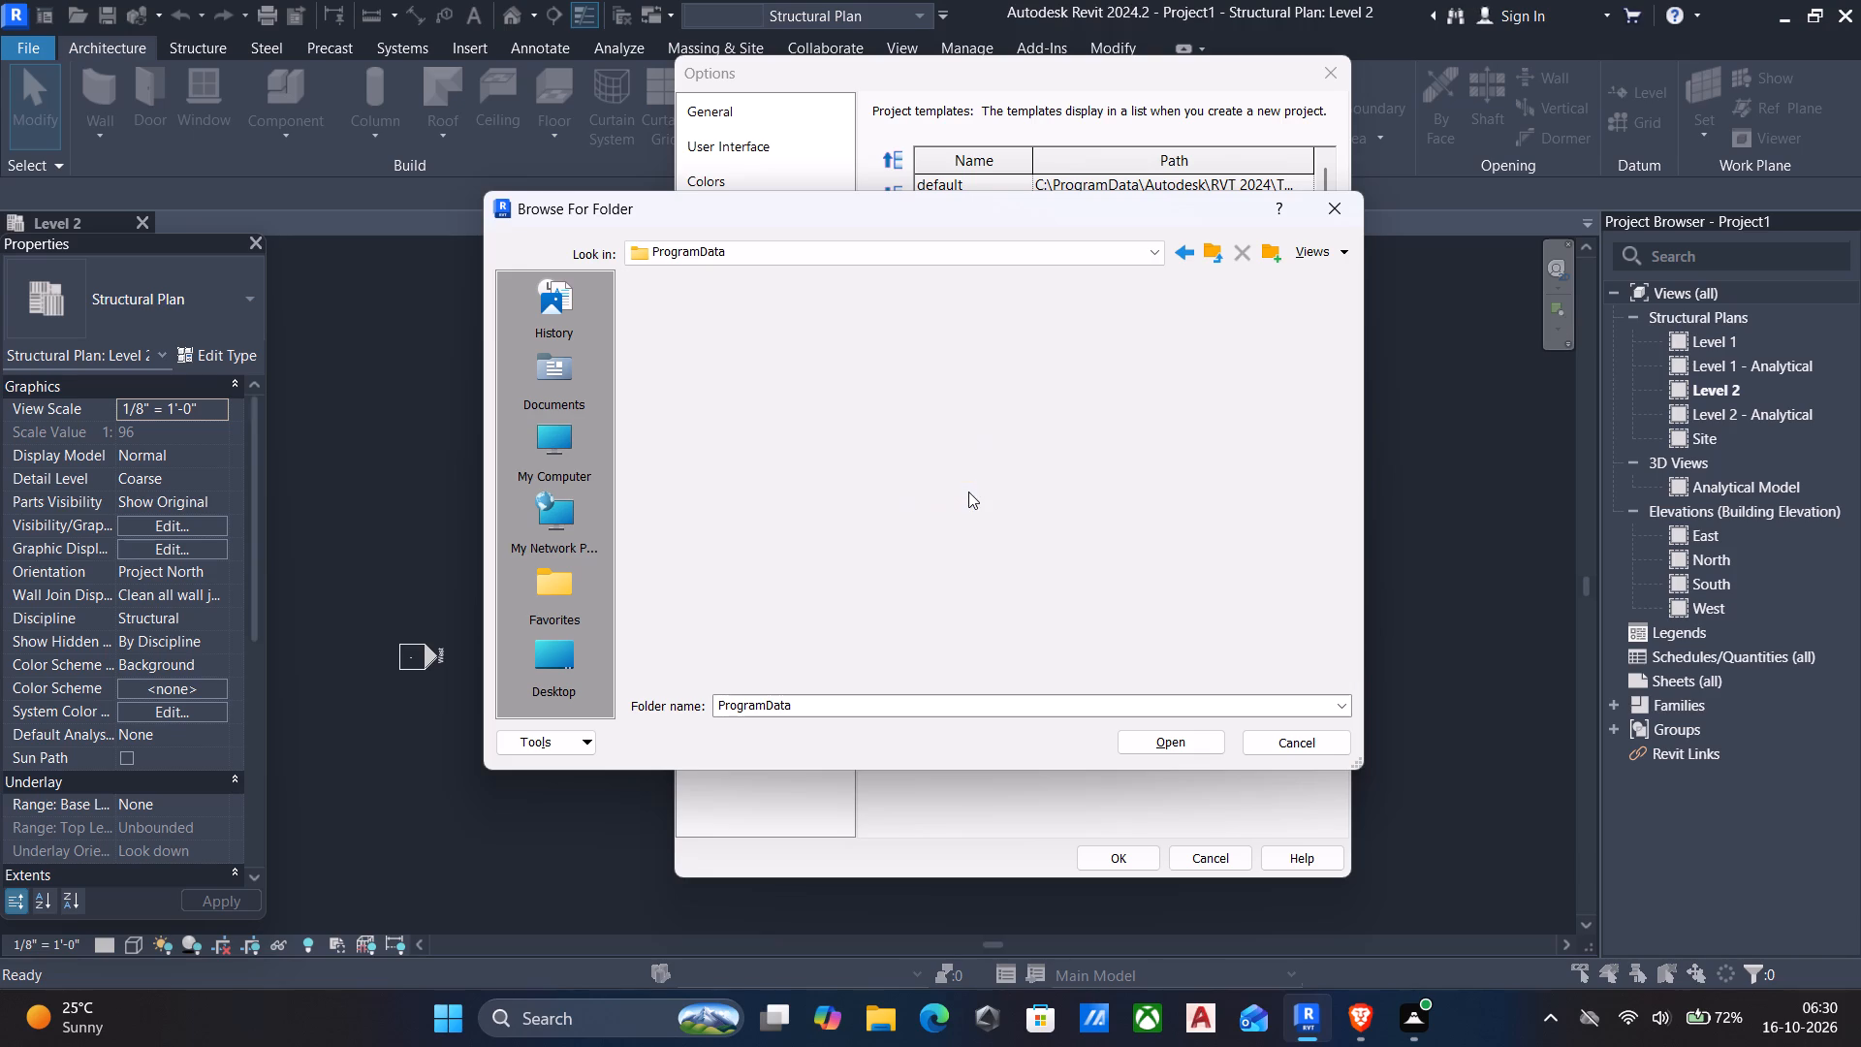
{"action": "scroll", "coordinate": [1185, 487], "scroll_direction": "down", "scroll_amount": 5}
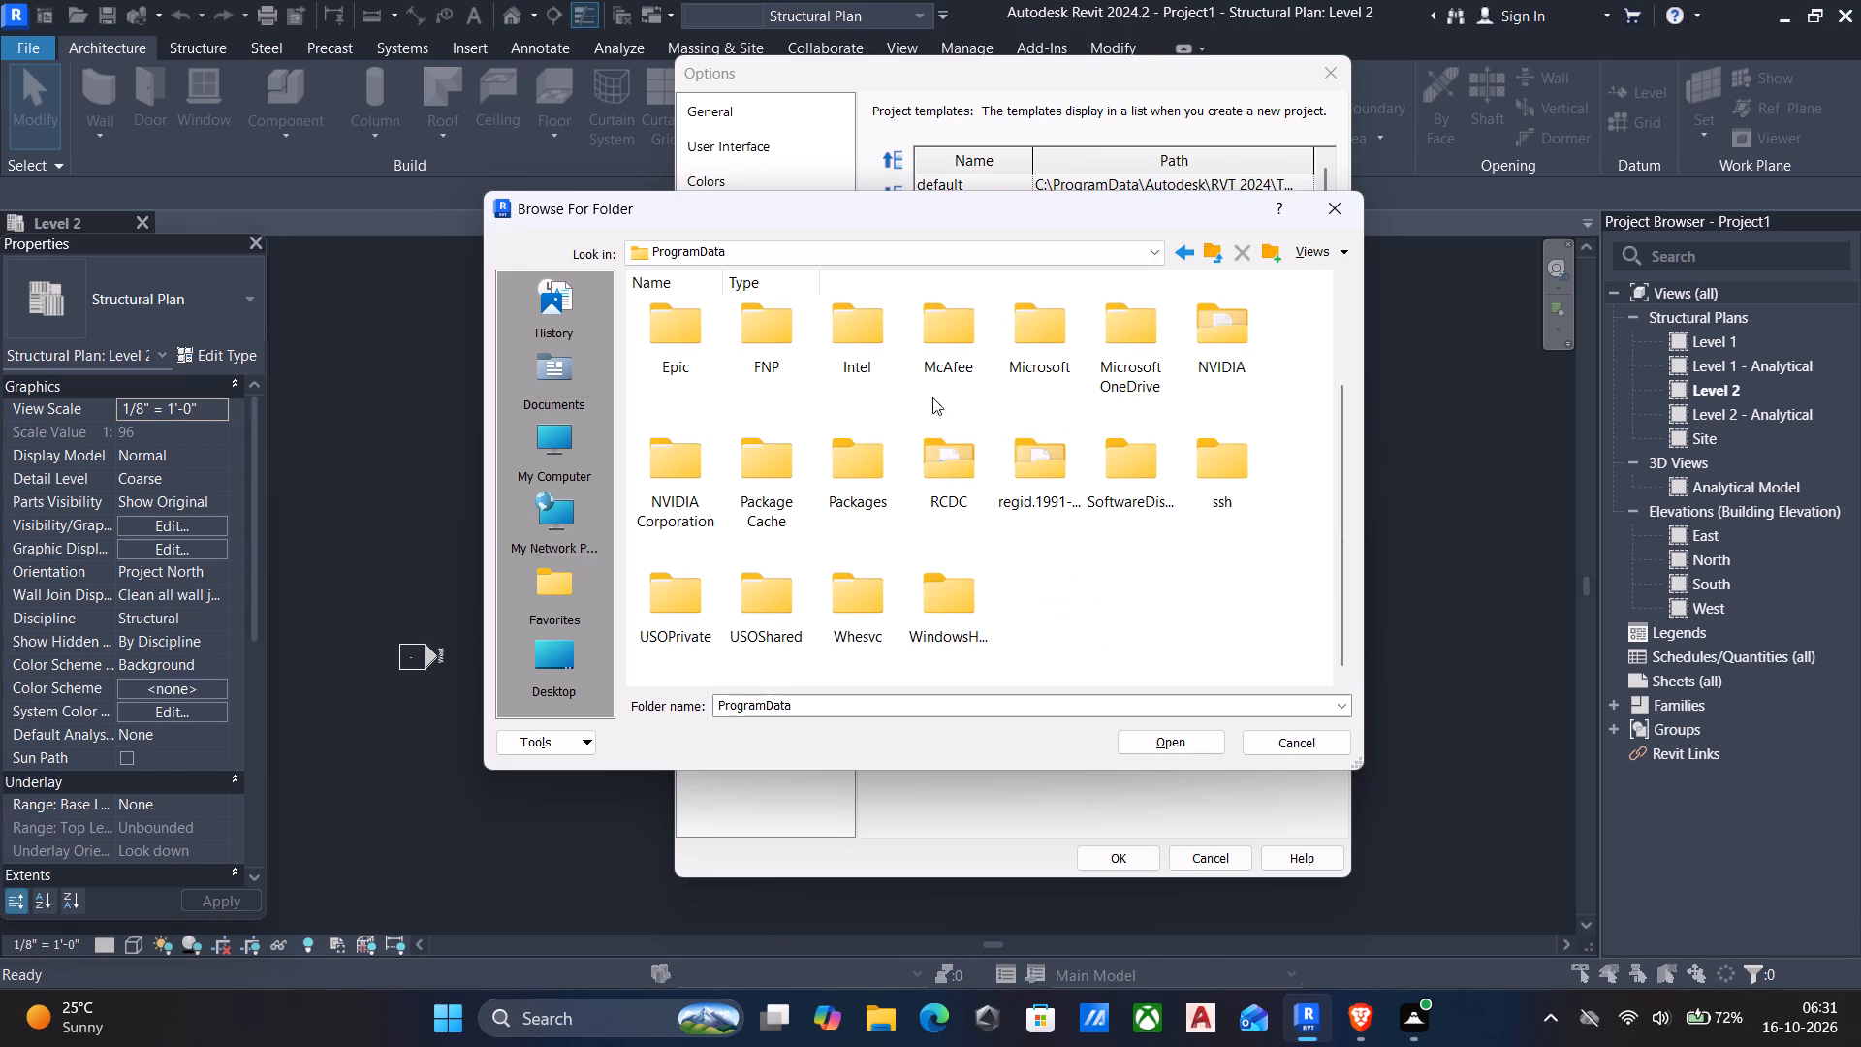
{"action": "scroll", "coordinate": [729, 432], "scroll_direction": "up", "scroll_amount": 5}
{"action": "double_click", "coordinate": [770, 320]}
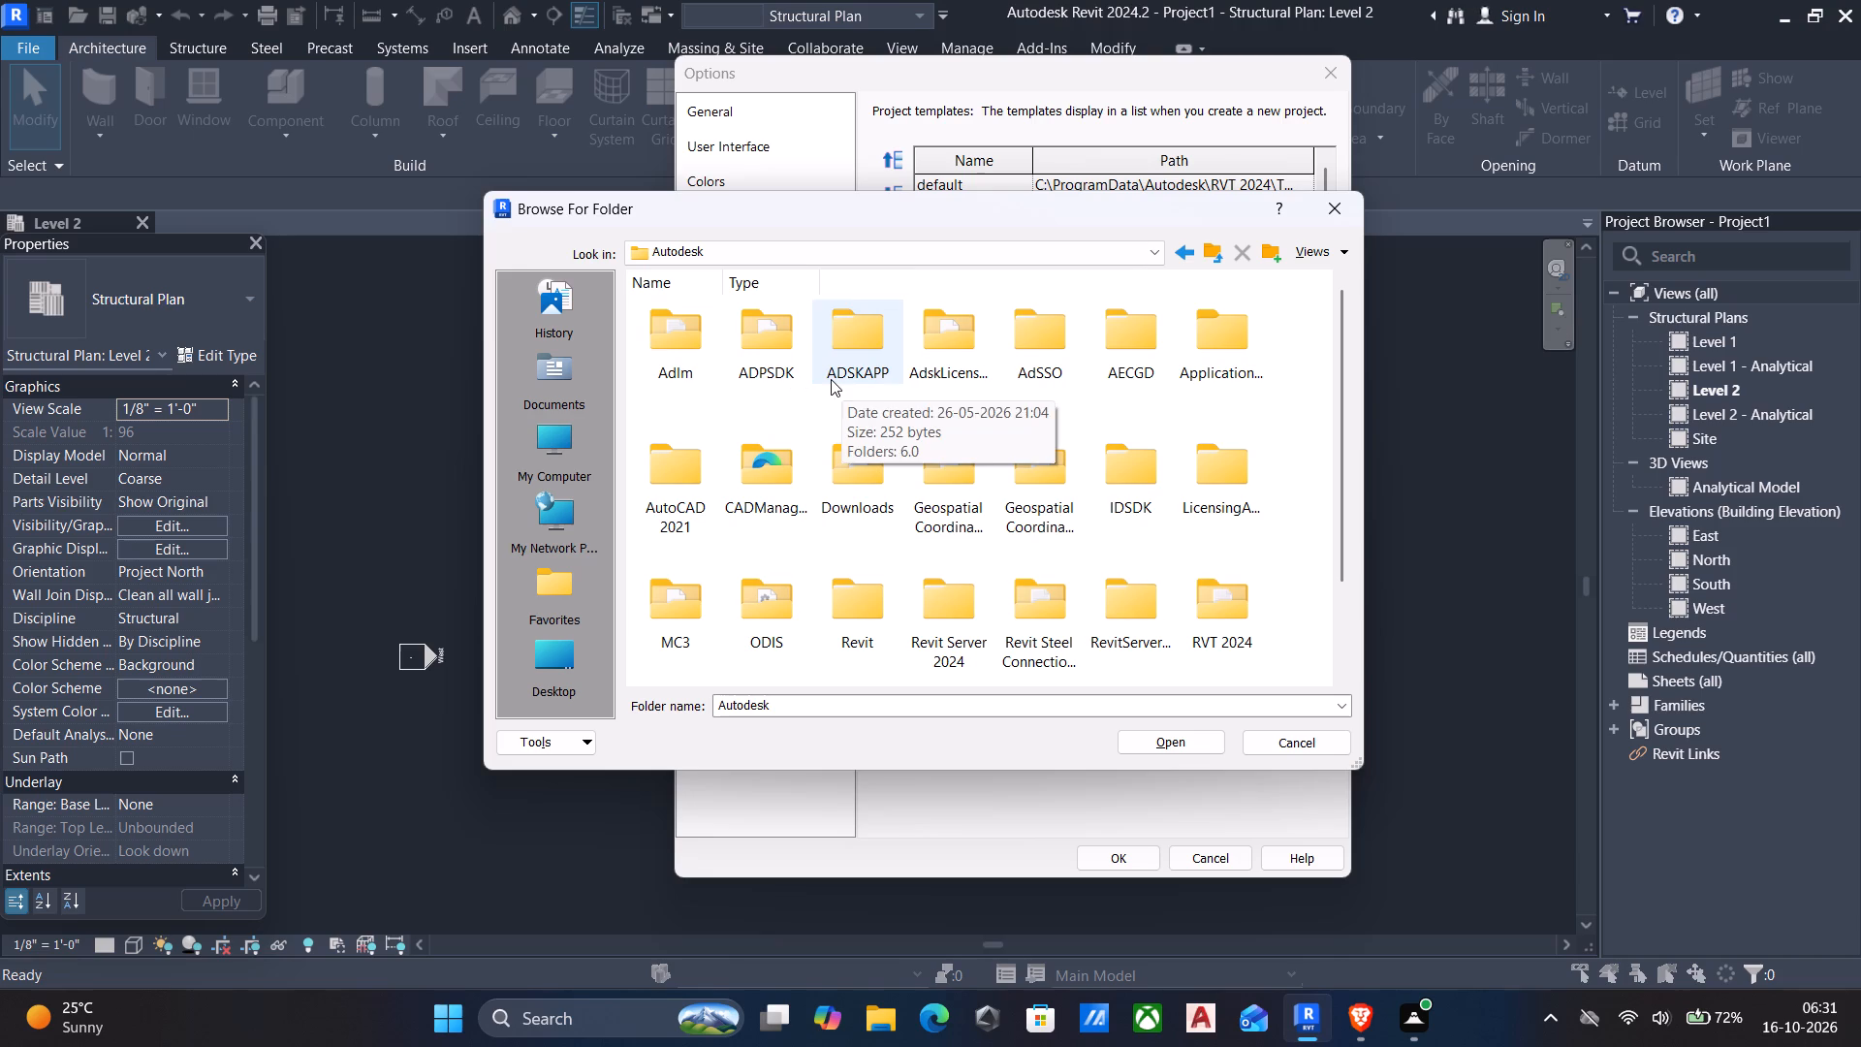
{"action": "scroll", "coordinate": [907, 479], "scroll_direction": "down", "scroll_amount": 5}
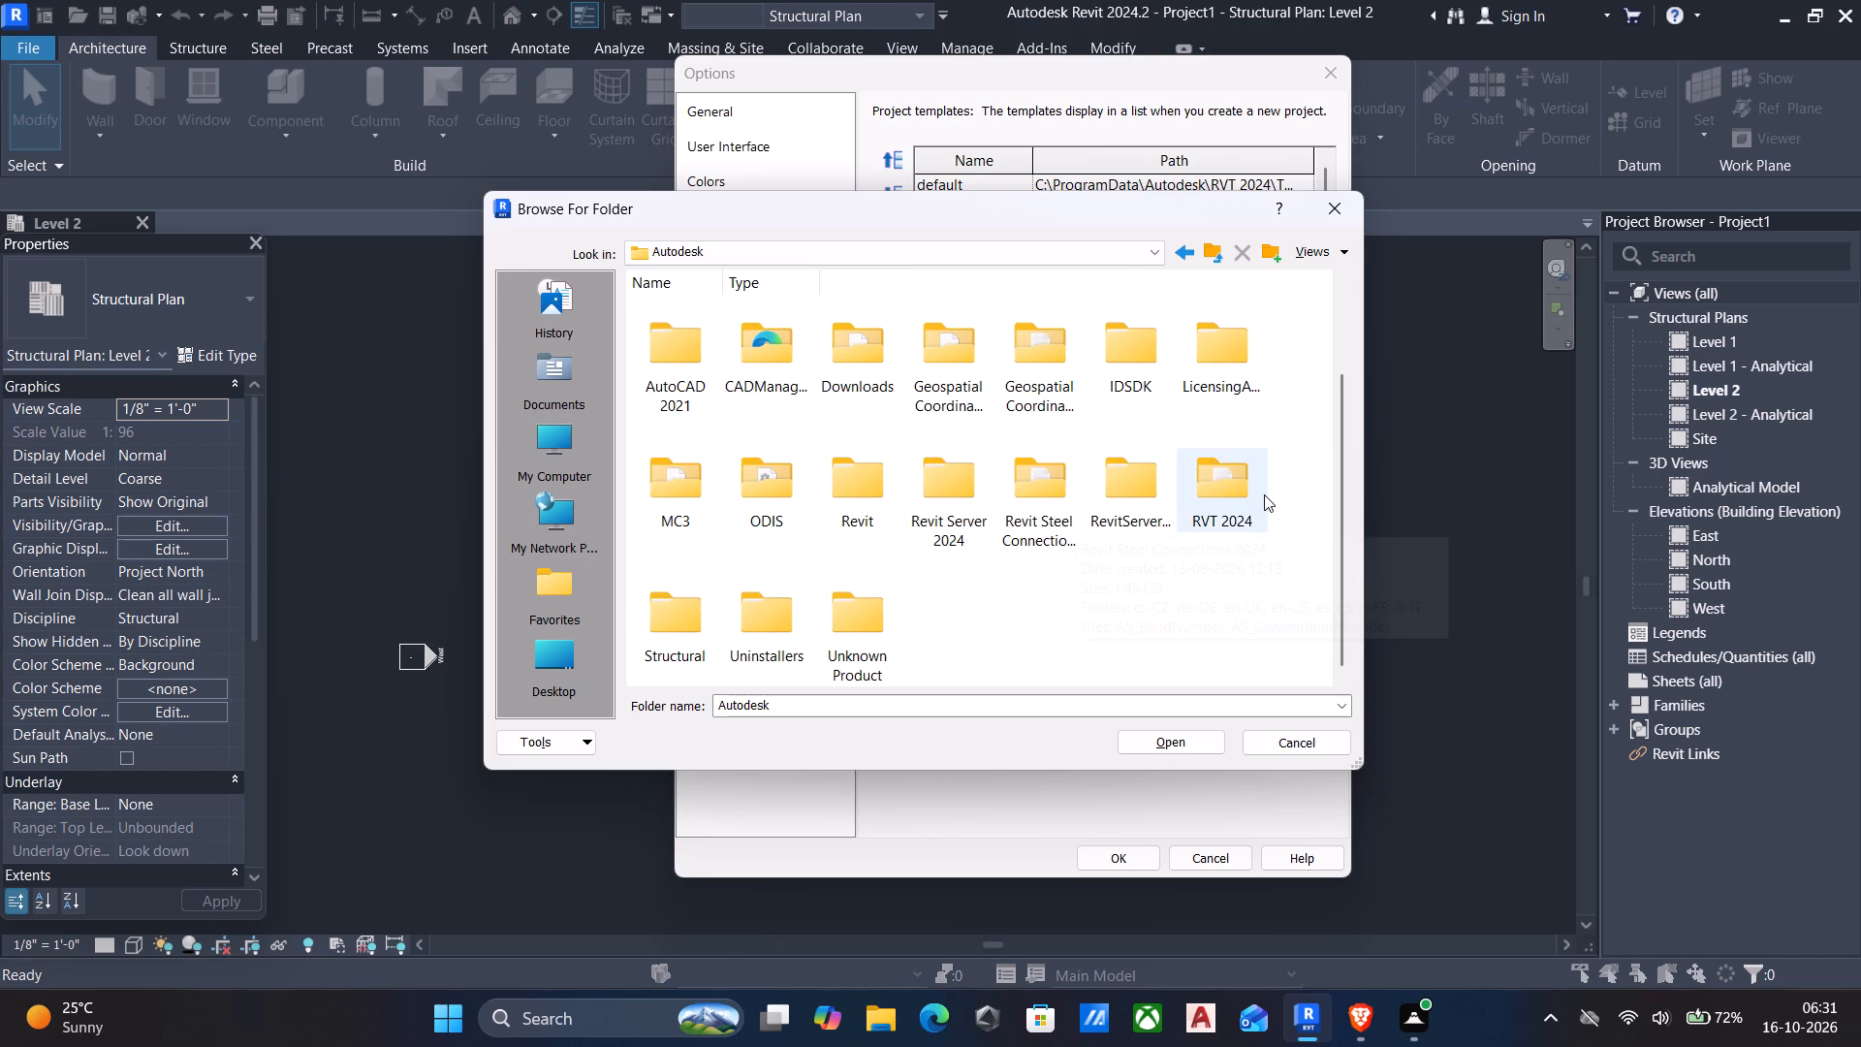
{"action": "double_click", "coordinate": [1229, 476]}
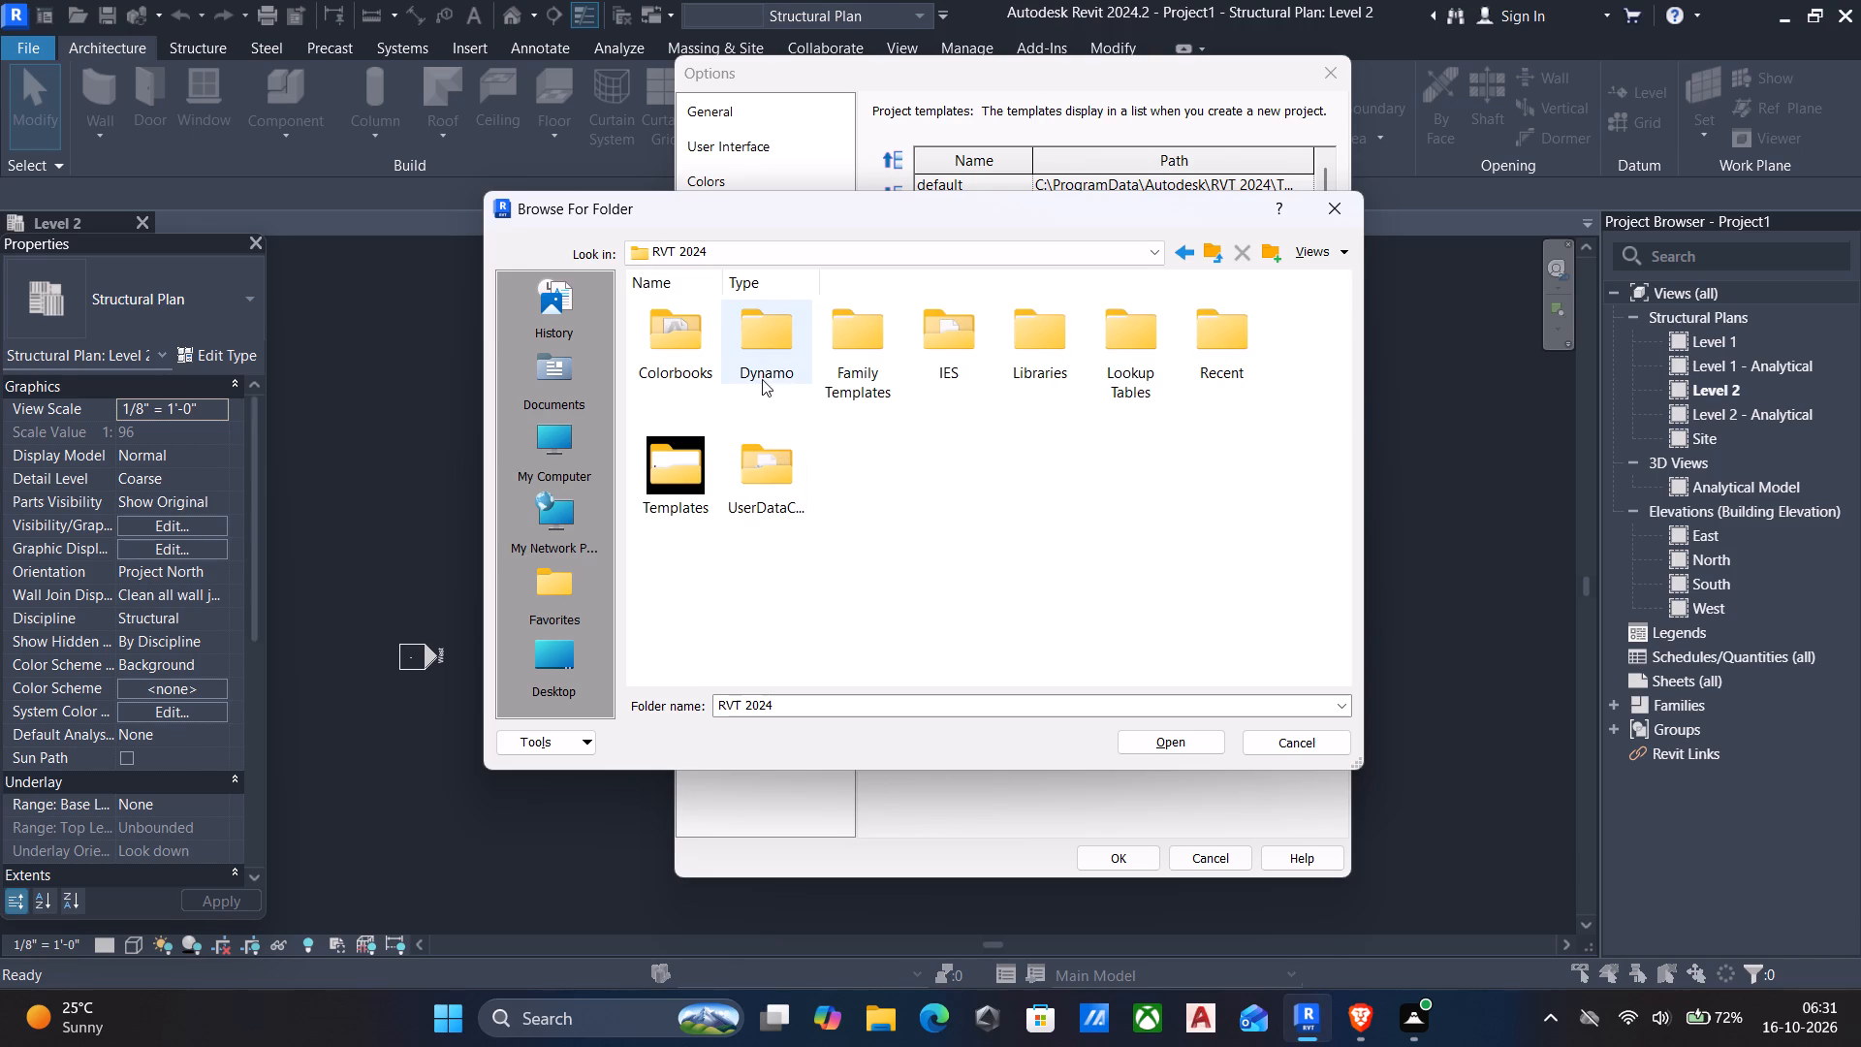
{"action": "left_click", "coordinate": [662, 449]}
{"action": "double_click", "coordinate": [662, 449]}
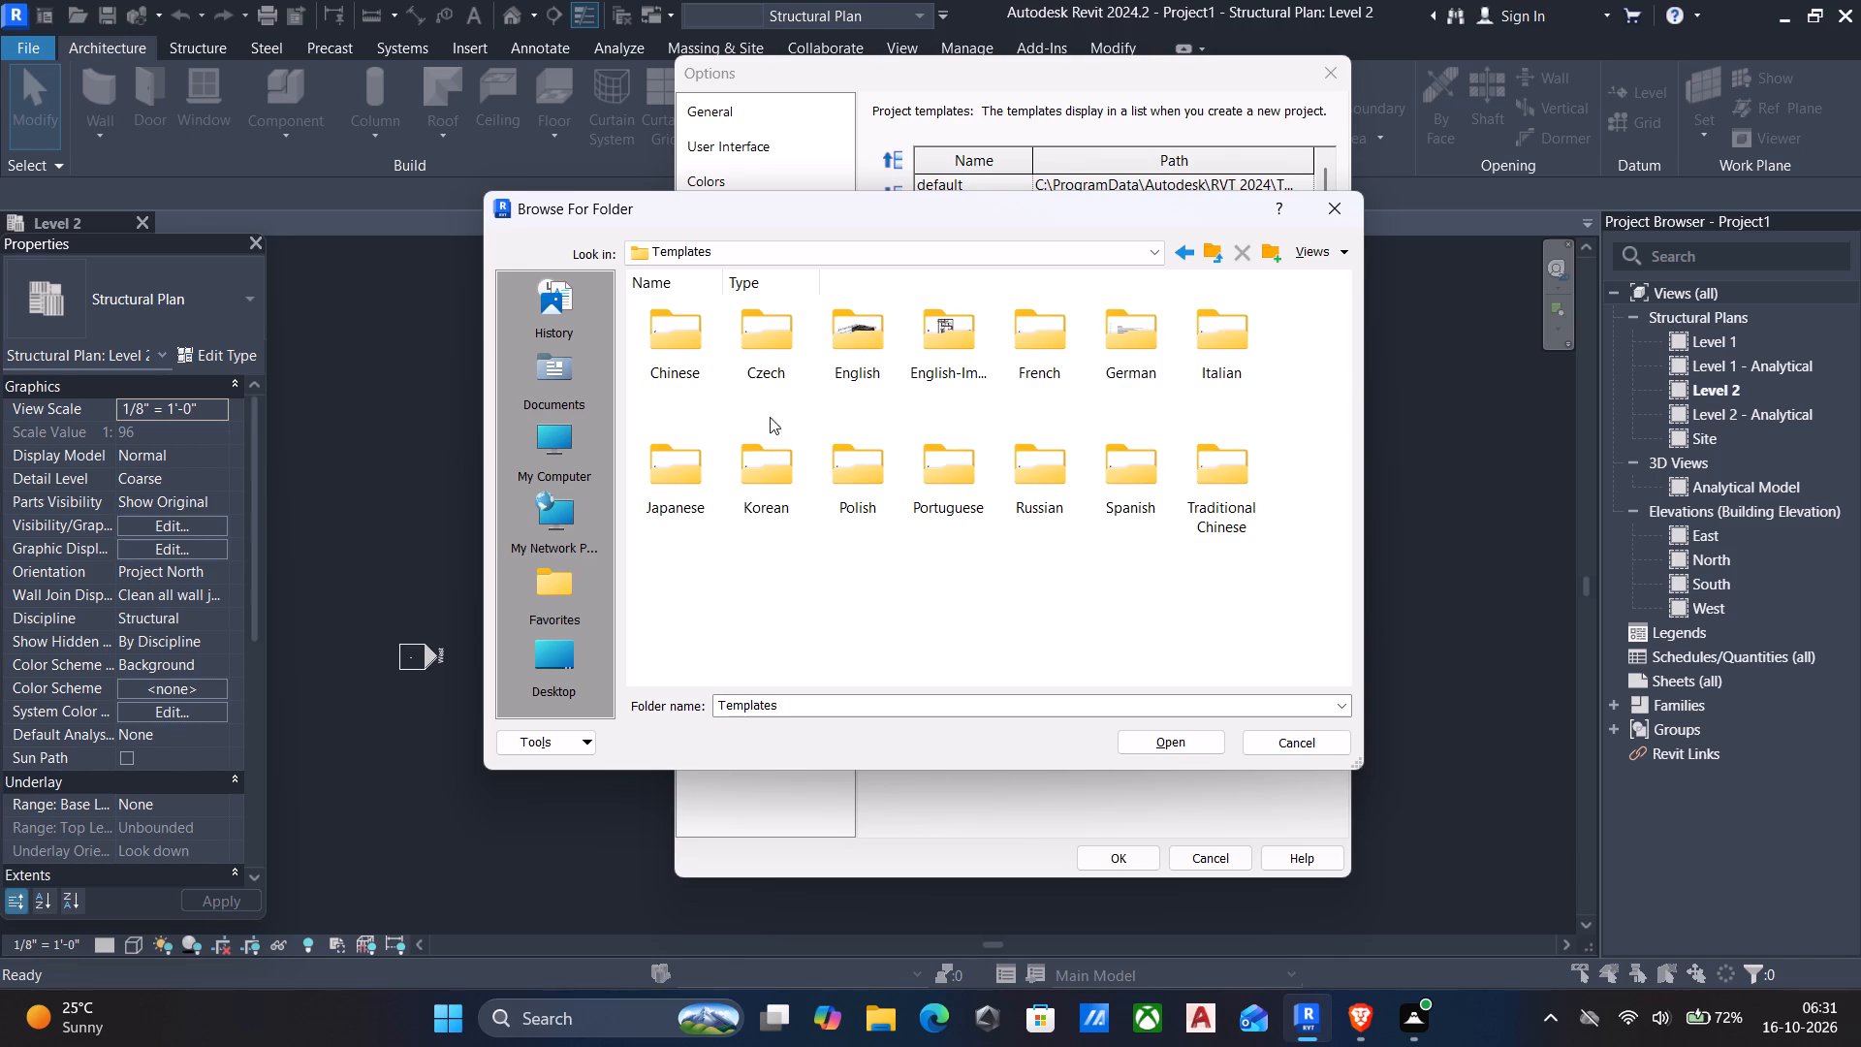
{"action": "double_click", "coordinate": [948, 342]}
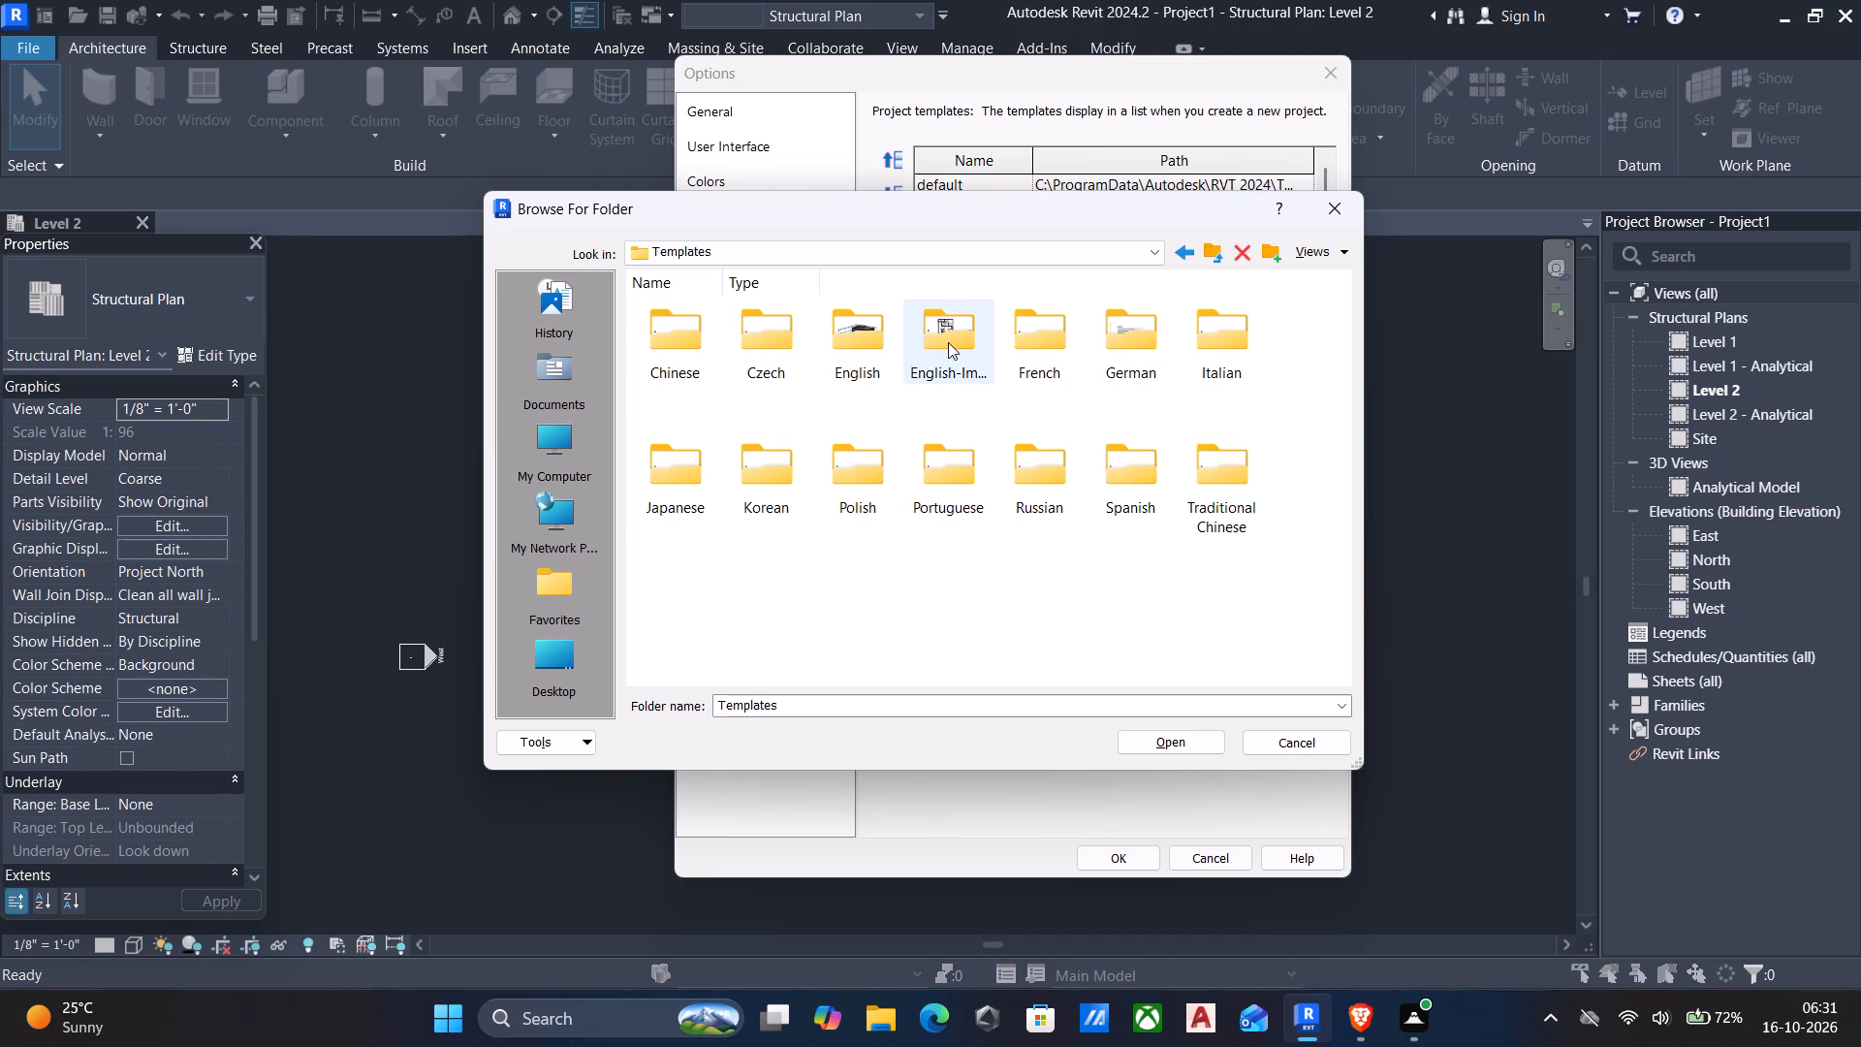
{"action": "left_click", "coordinate": [1180, 259]}
{"action": "double_click", "coordinate": [861, 343]}
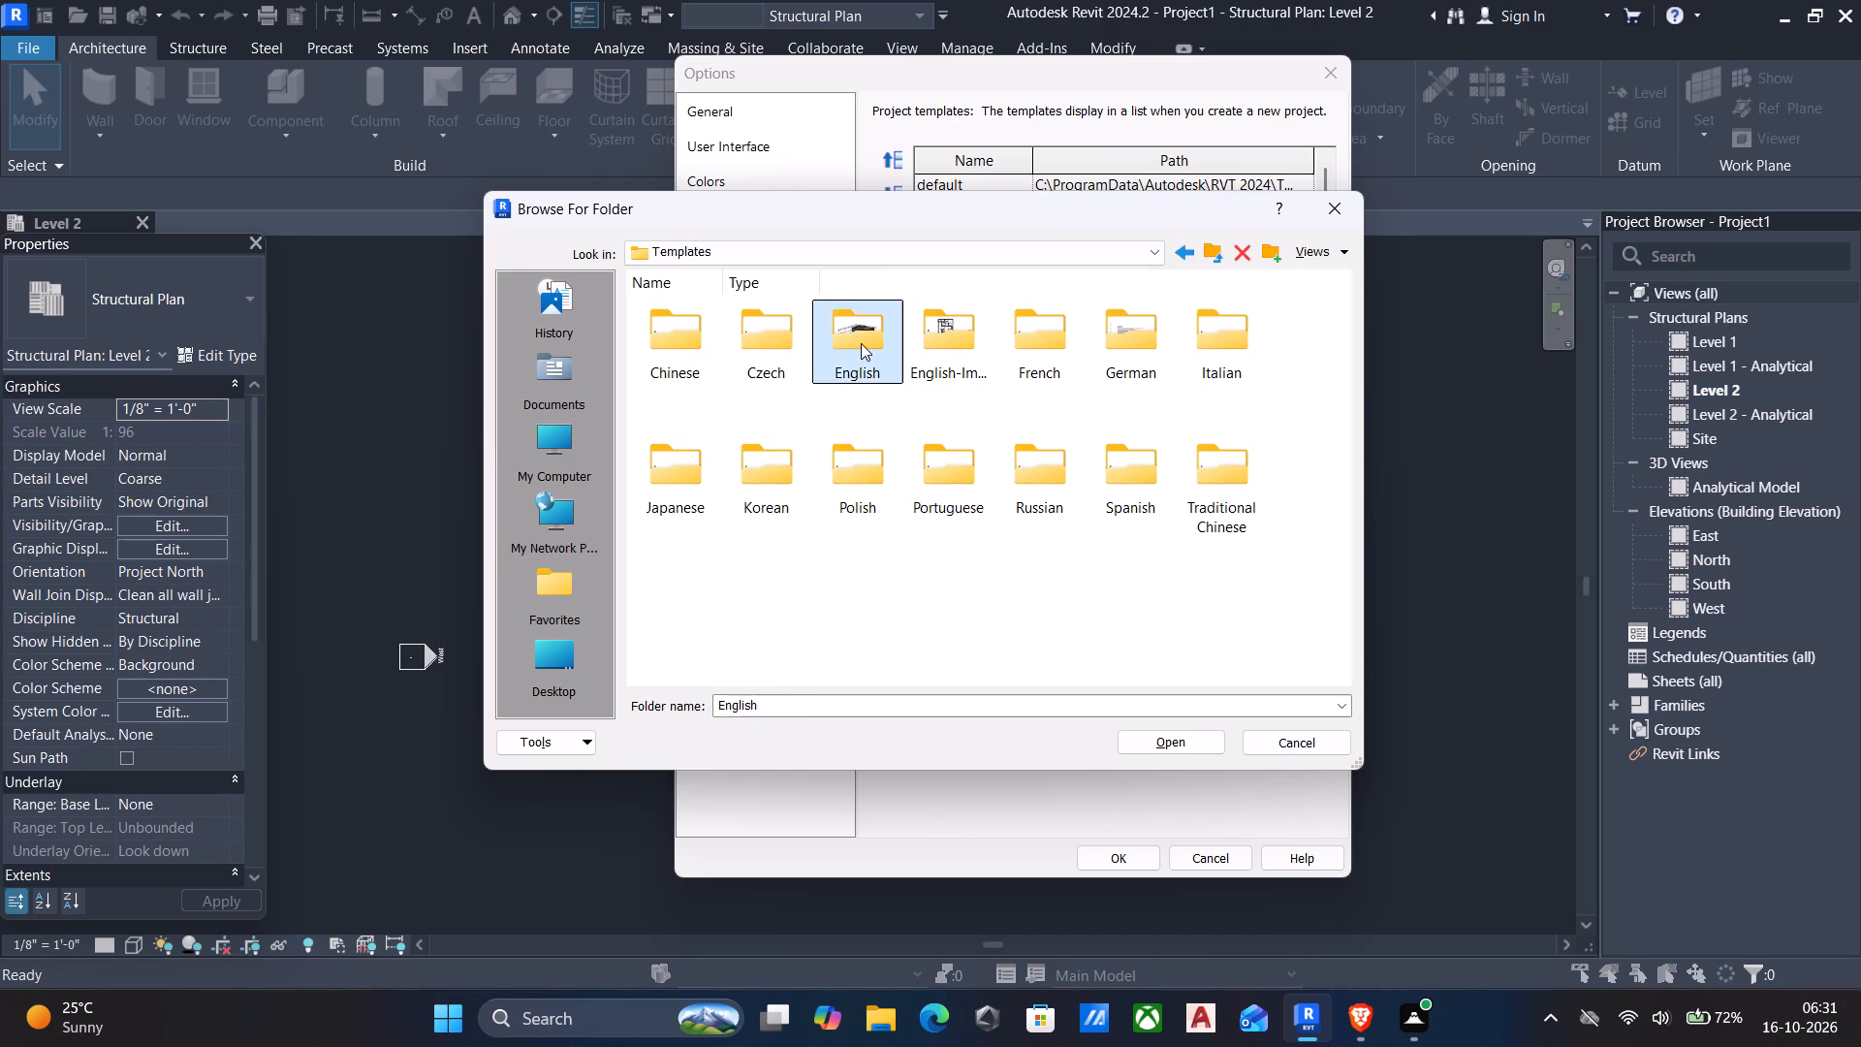
{"action": "left_click", "coordinate": [1181, 253]}
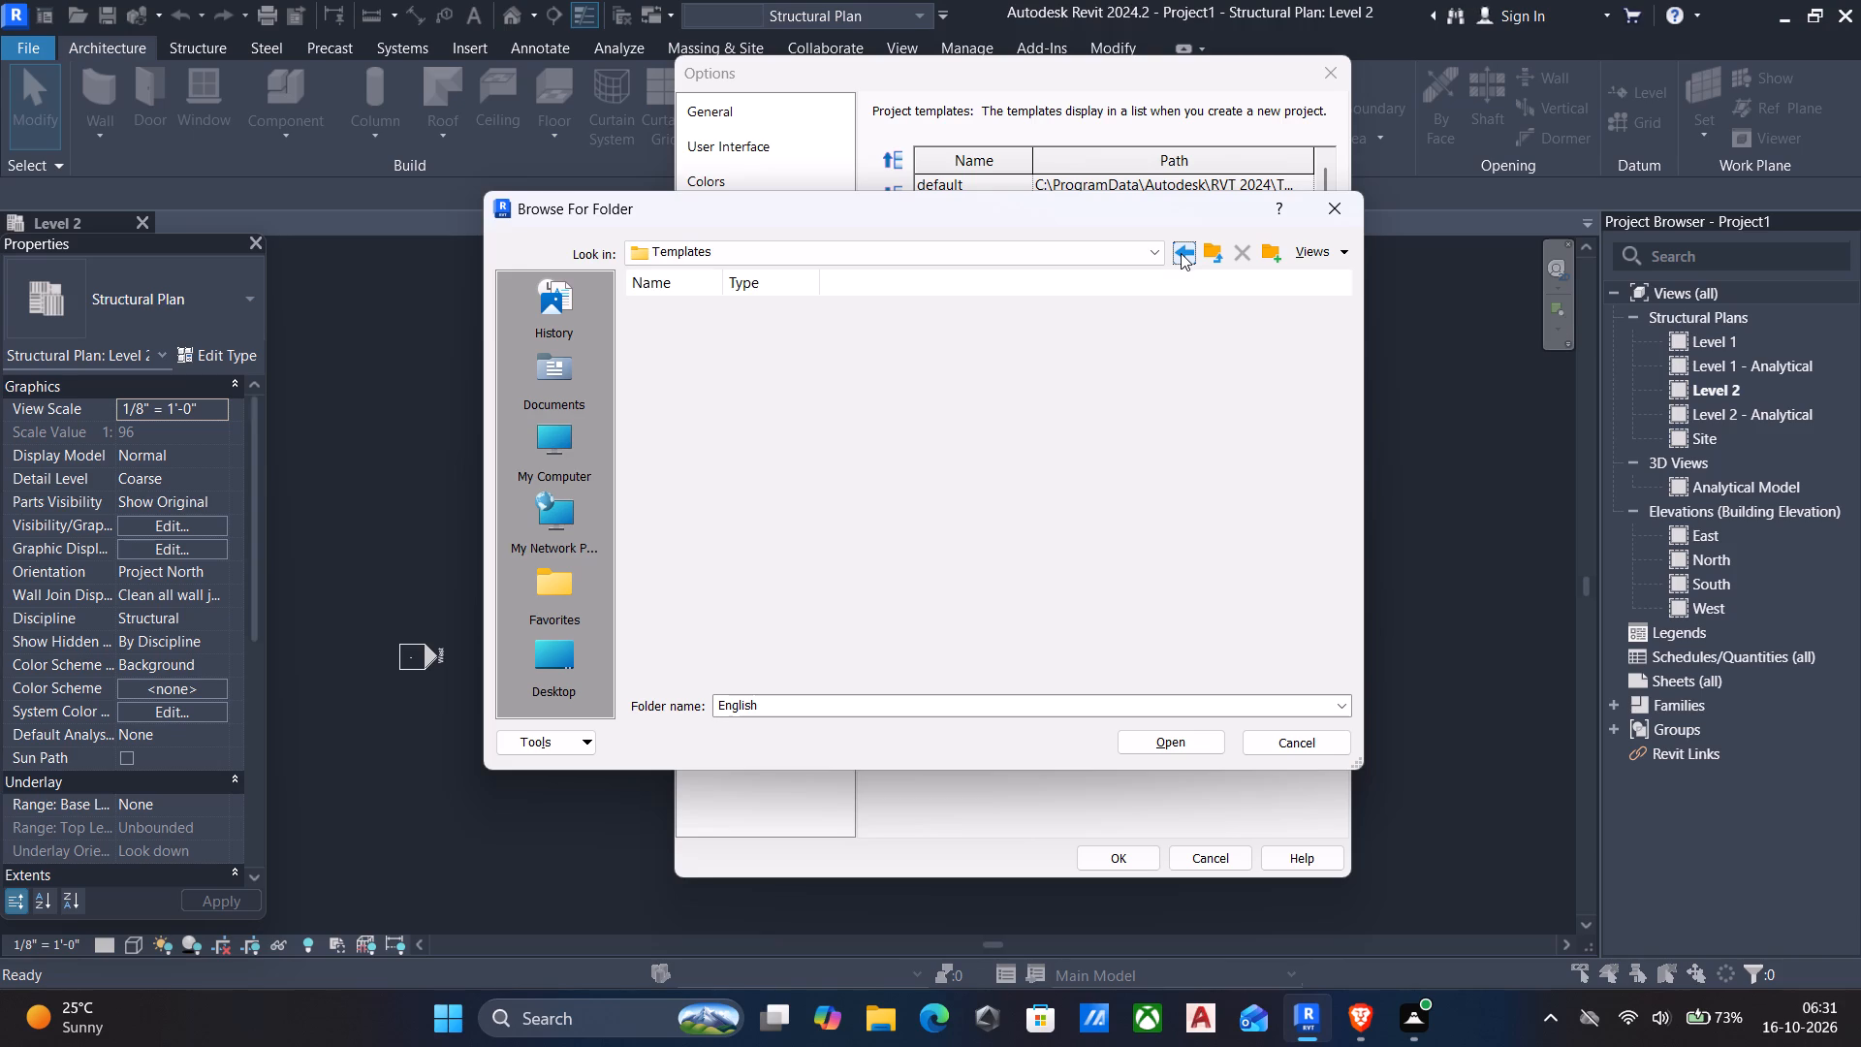
Examine the family folders inside the RVT 2024 Libraries, under English-Imperial\US.
{"action": "left_click", "coordinate": [1181, 253]}
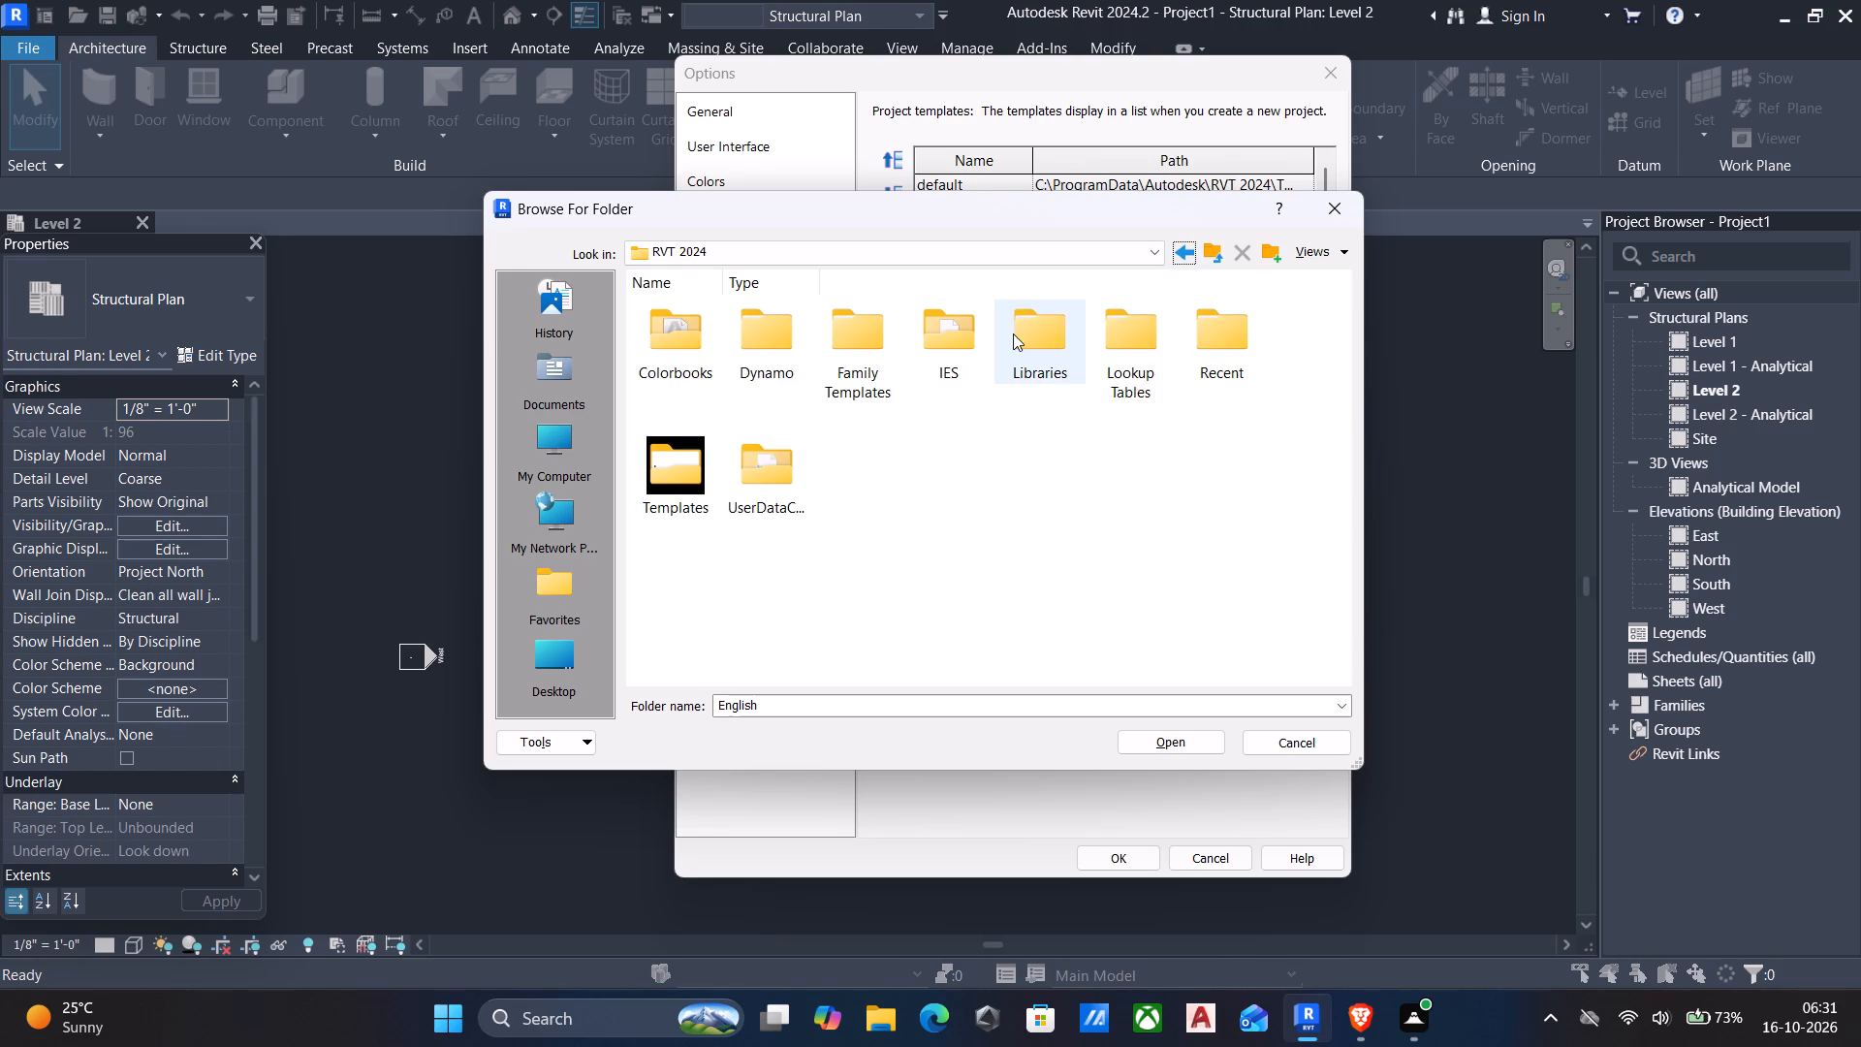
{"action": "double_click", "coordinate": [1035, 328]}
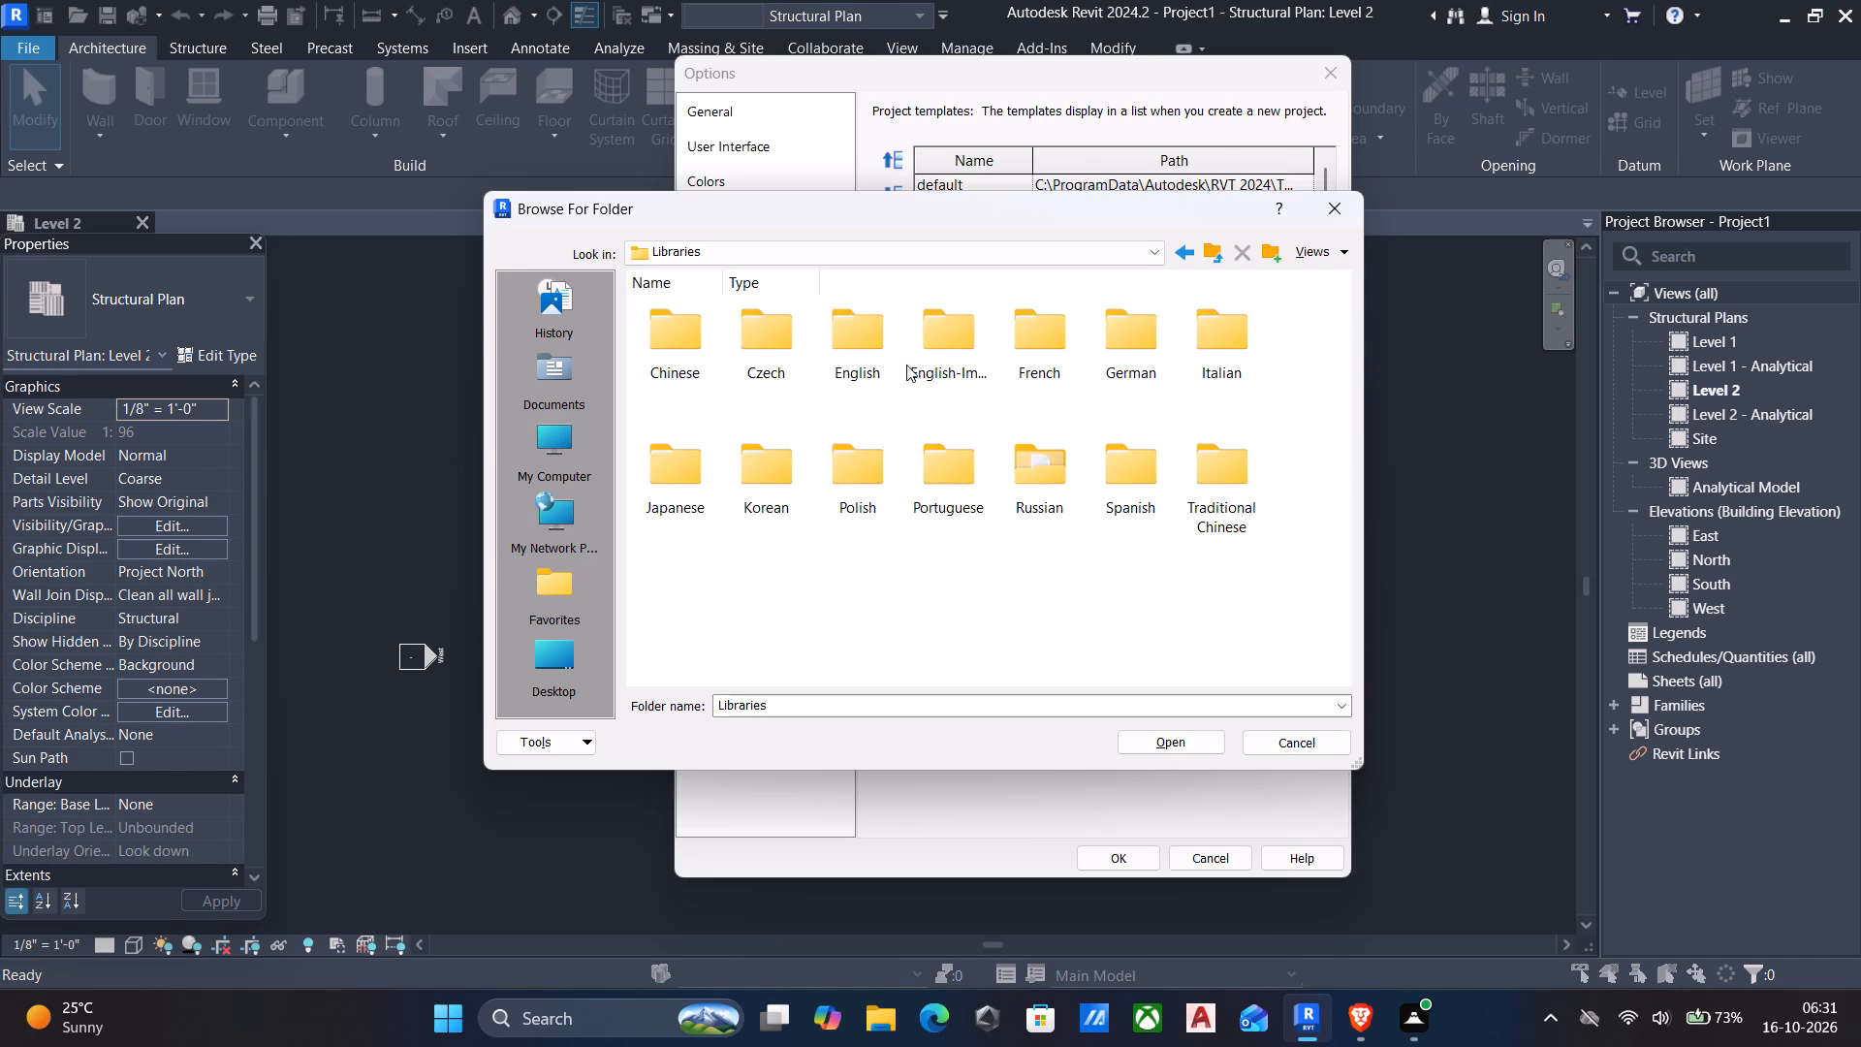
{"action": "double_click", "coordinate": [944, 354]}
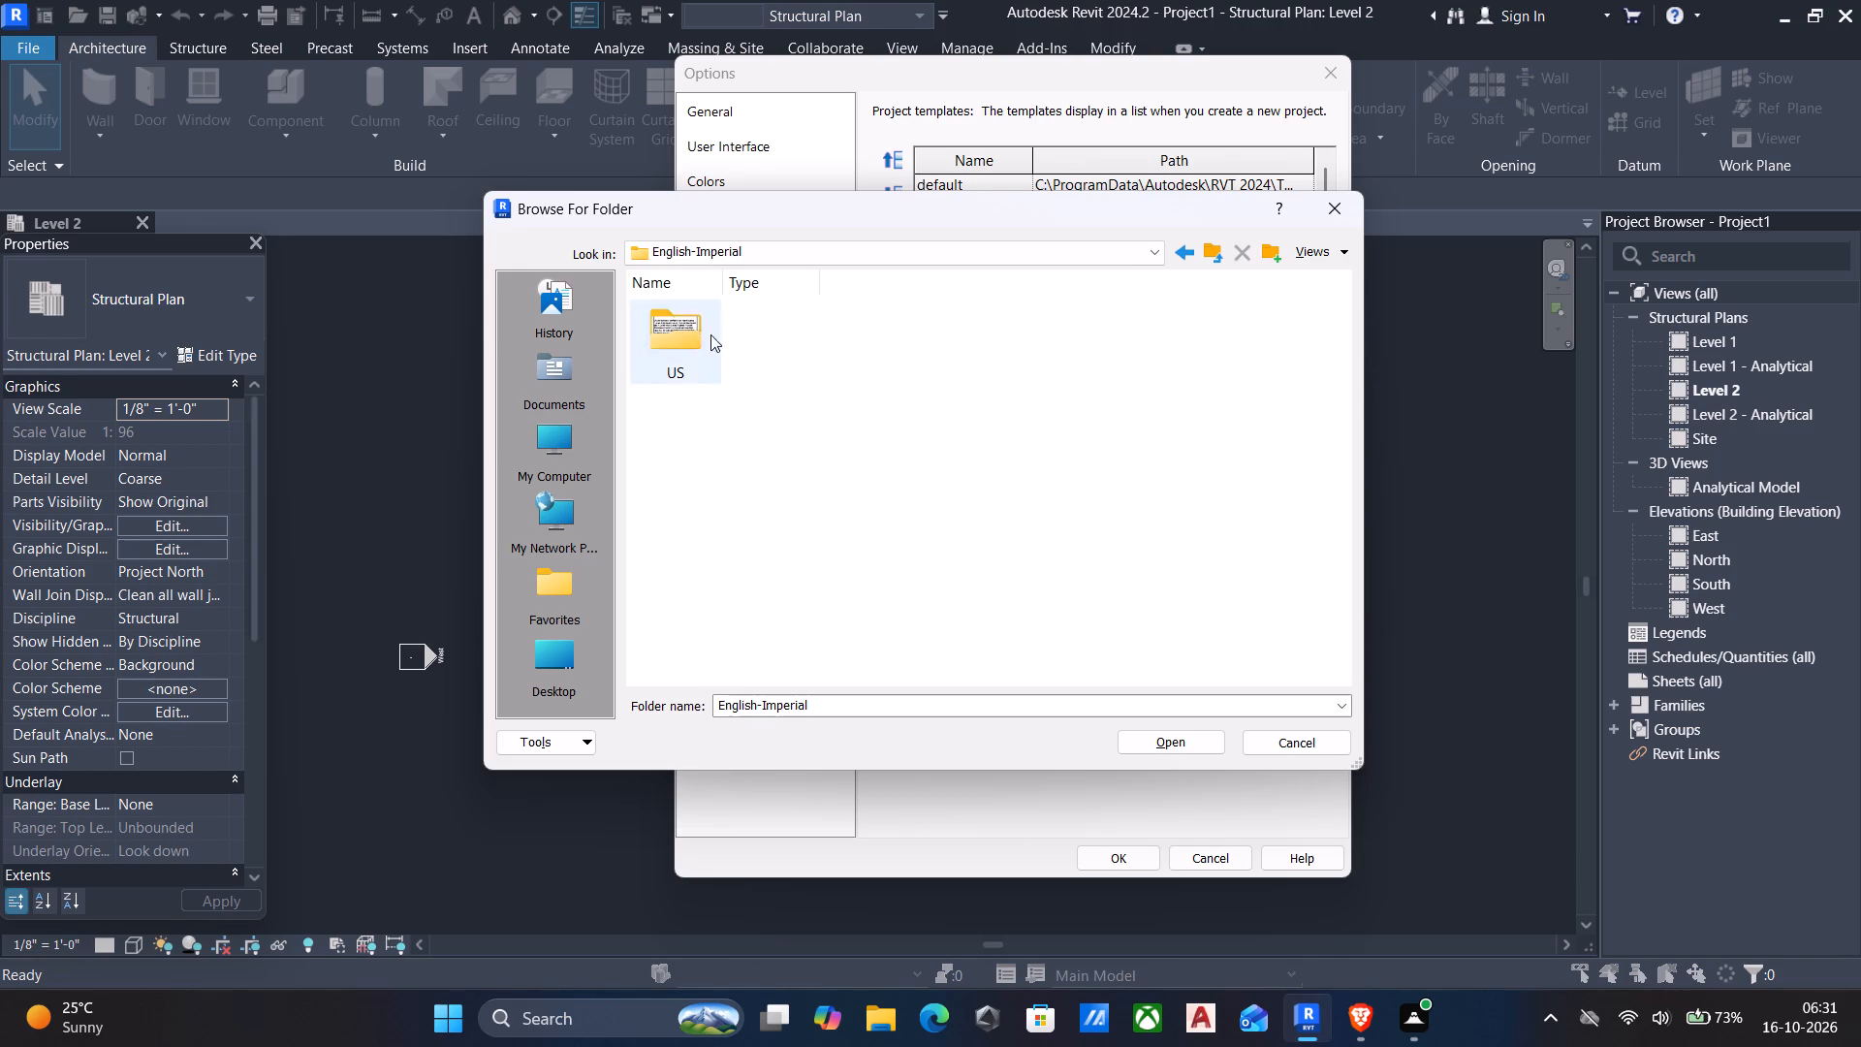
{"action": "double_click", "coordinate": [694, 338]}
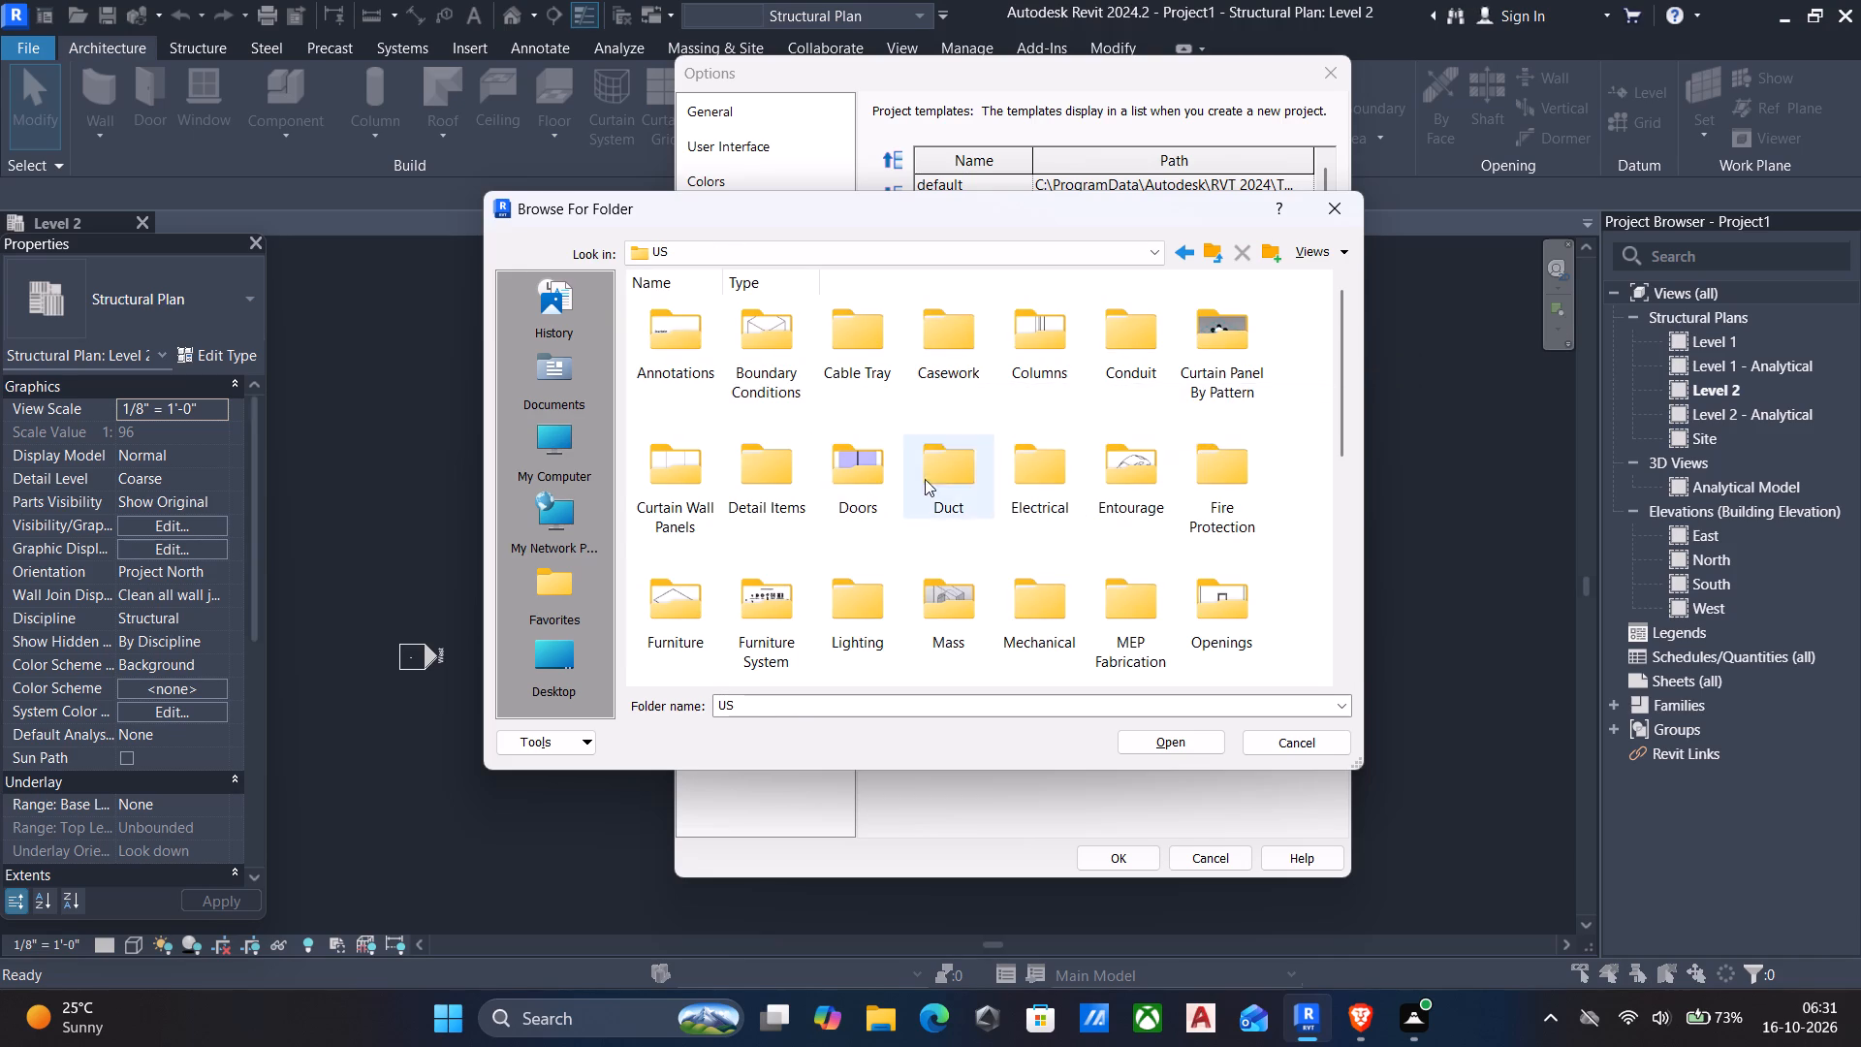
{"action": "scroll", "coordinate": [1009, 492], "scroll_direction": "down", "scroll_amount": 6}
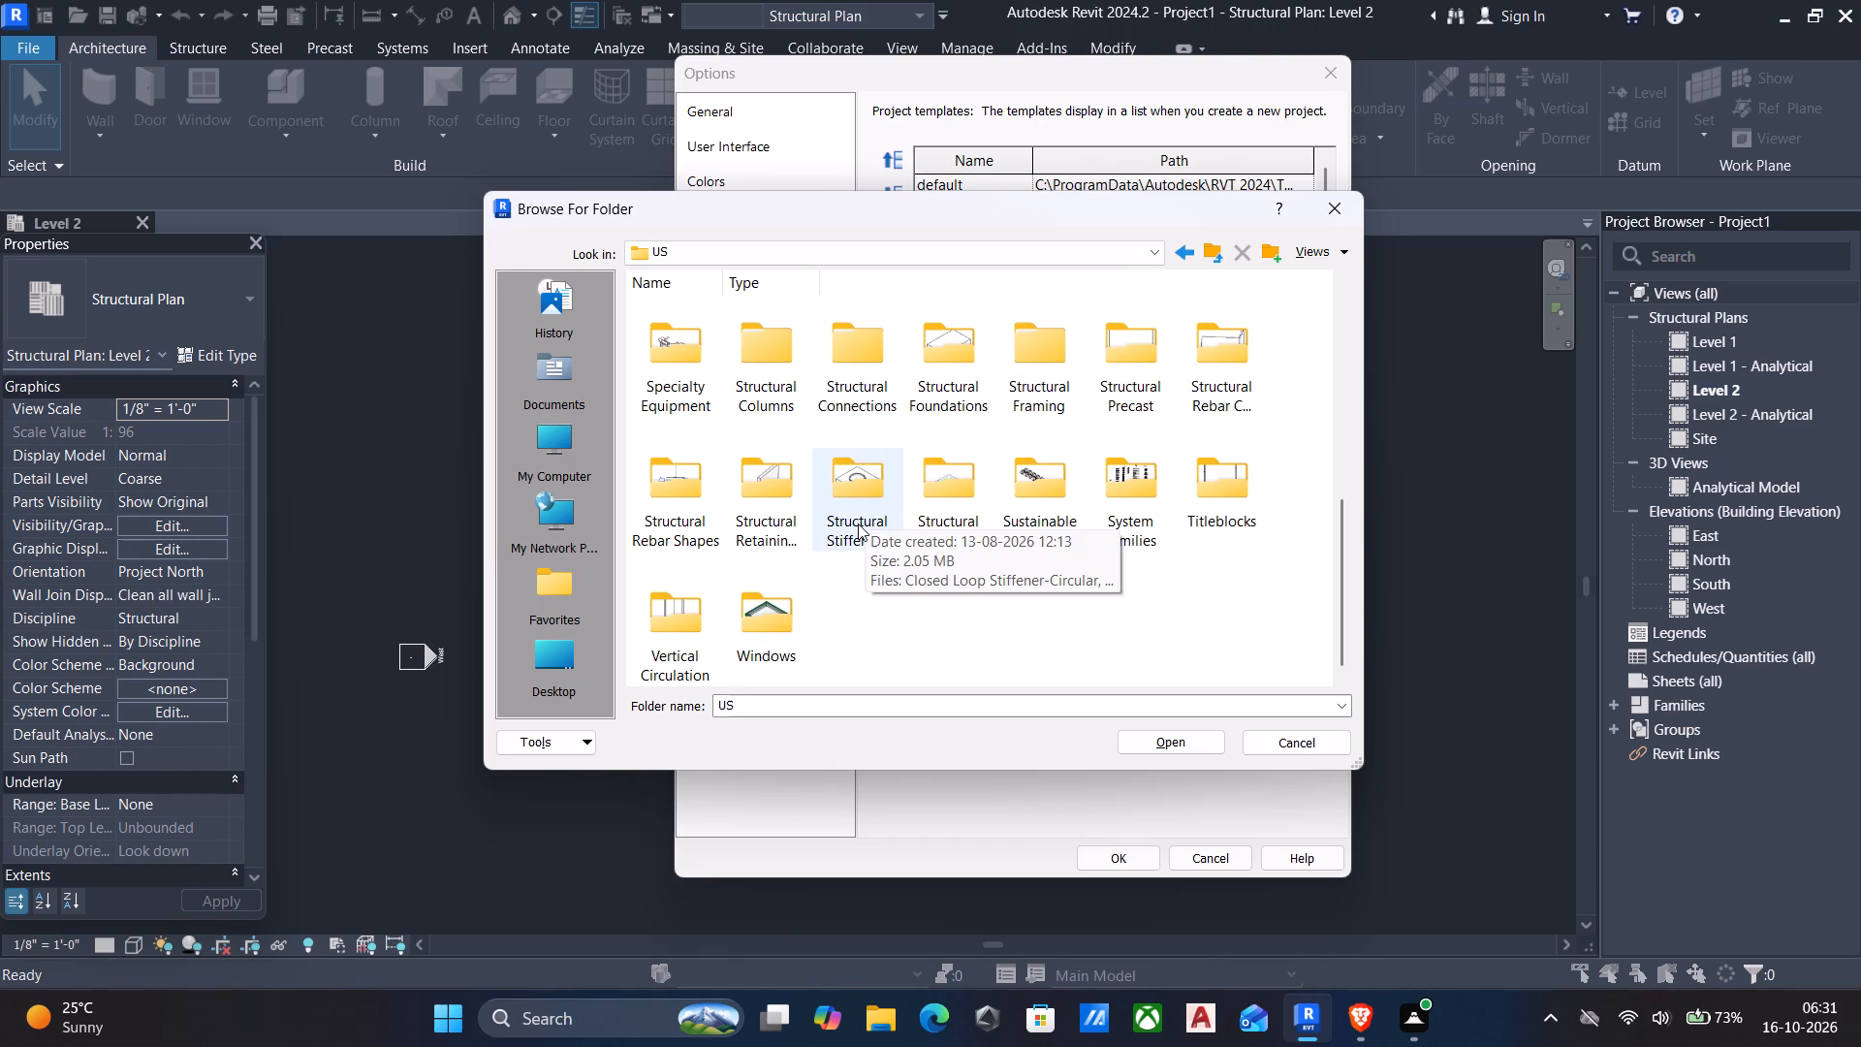
{"action": "left_click", "coordinate": [1172, 256]}
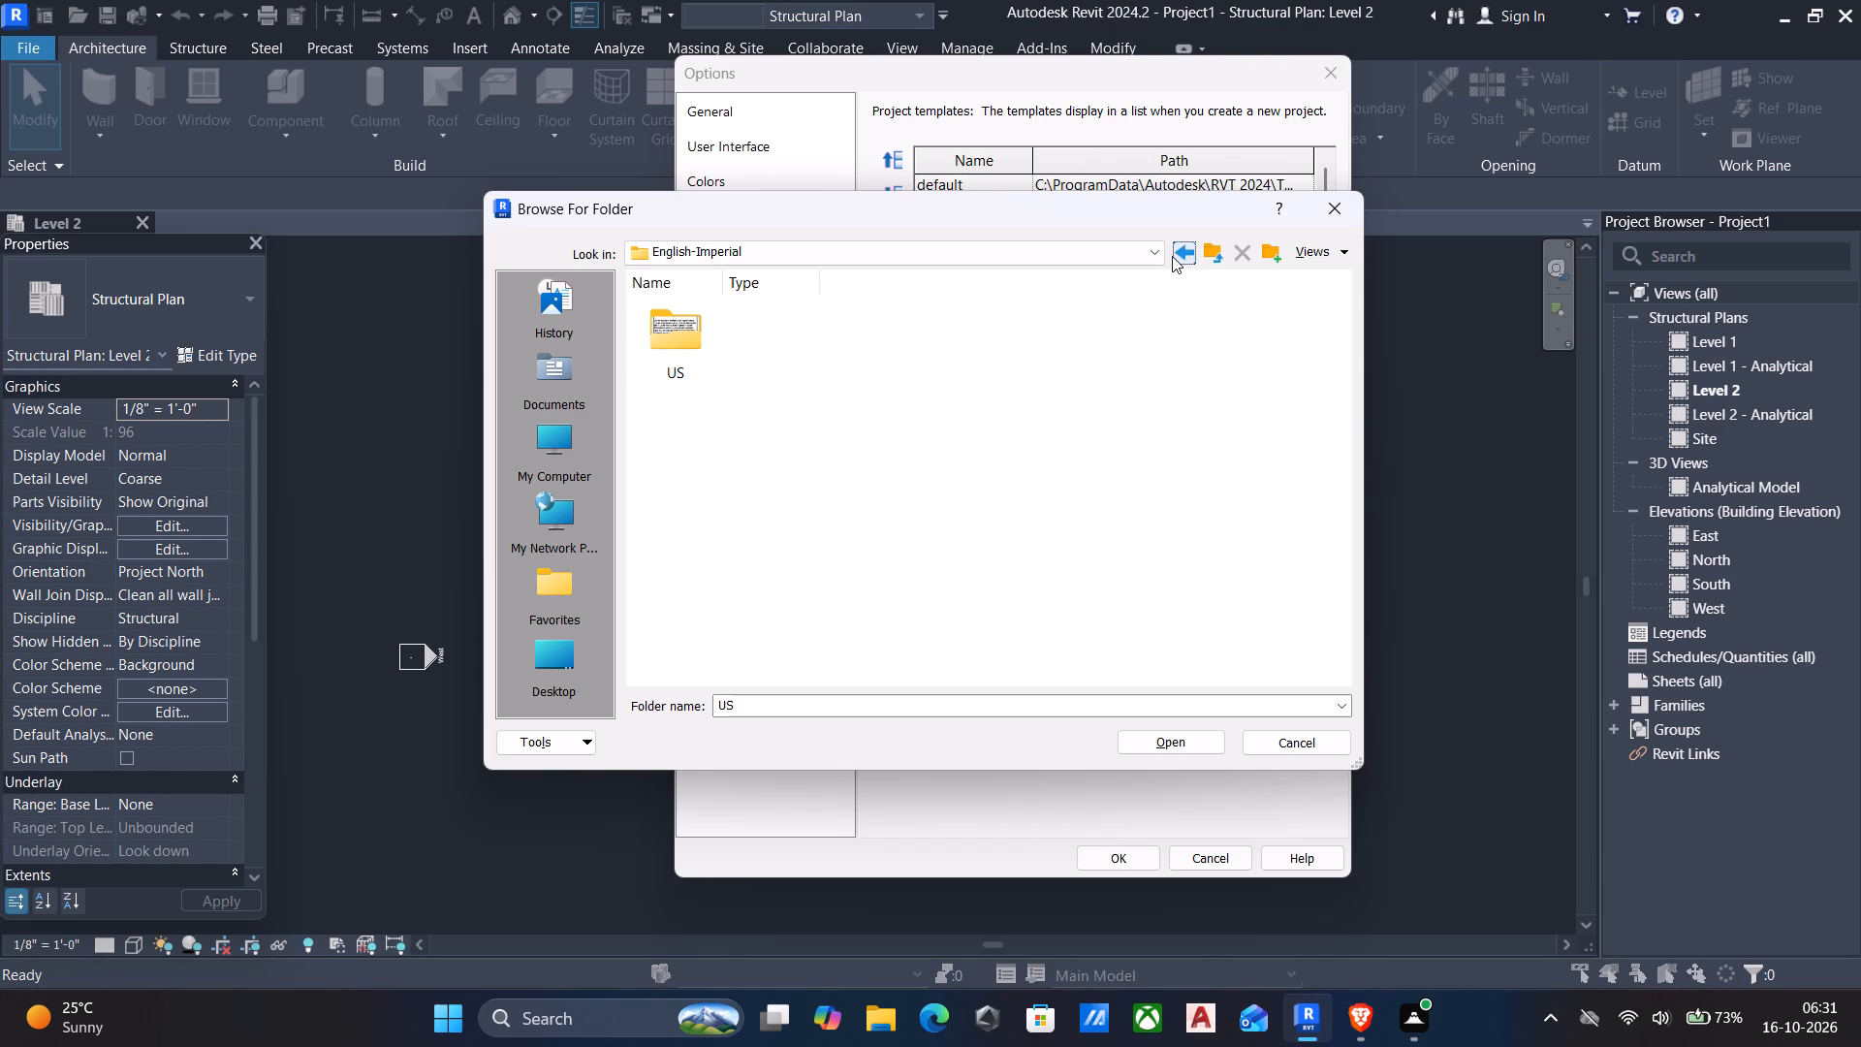
{"action": "left_click", "coordinate": [1172, 256]}
{"action": "left_click", "coordinate": [1172, 256]}
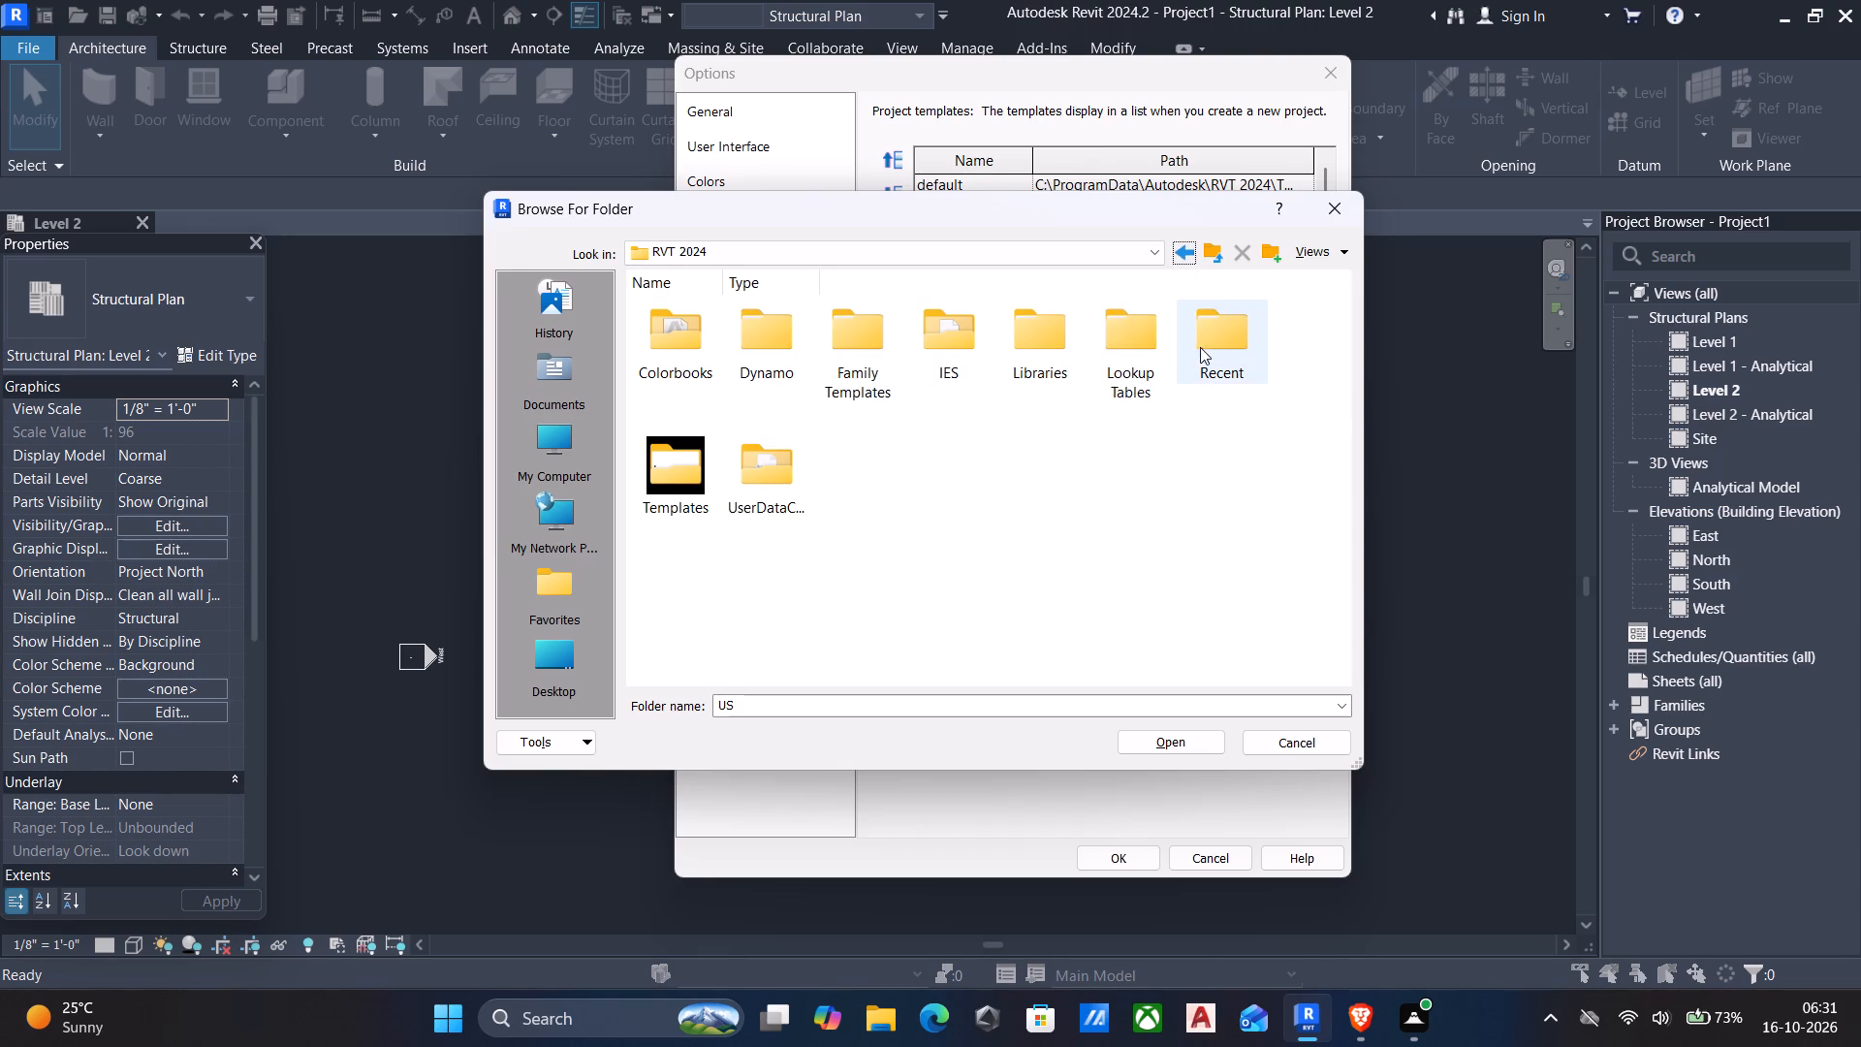
Examine the RVT 2024 Recent folder and recheck Templates\English-Imperial, leaving the folder browser without choosing a user files path.
{"action": "left_click", "coordinate": [1205, 336]}
{"action": "double_click", "coordinate": [1205, 336]}
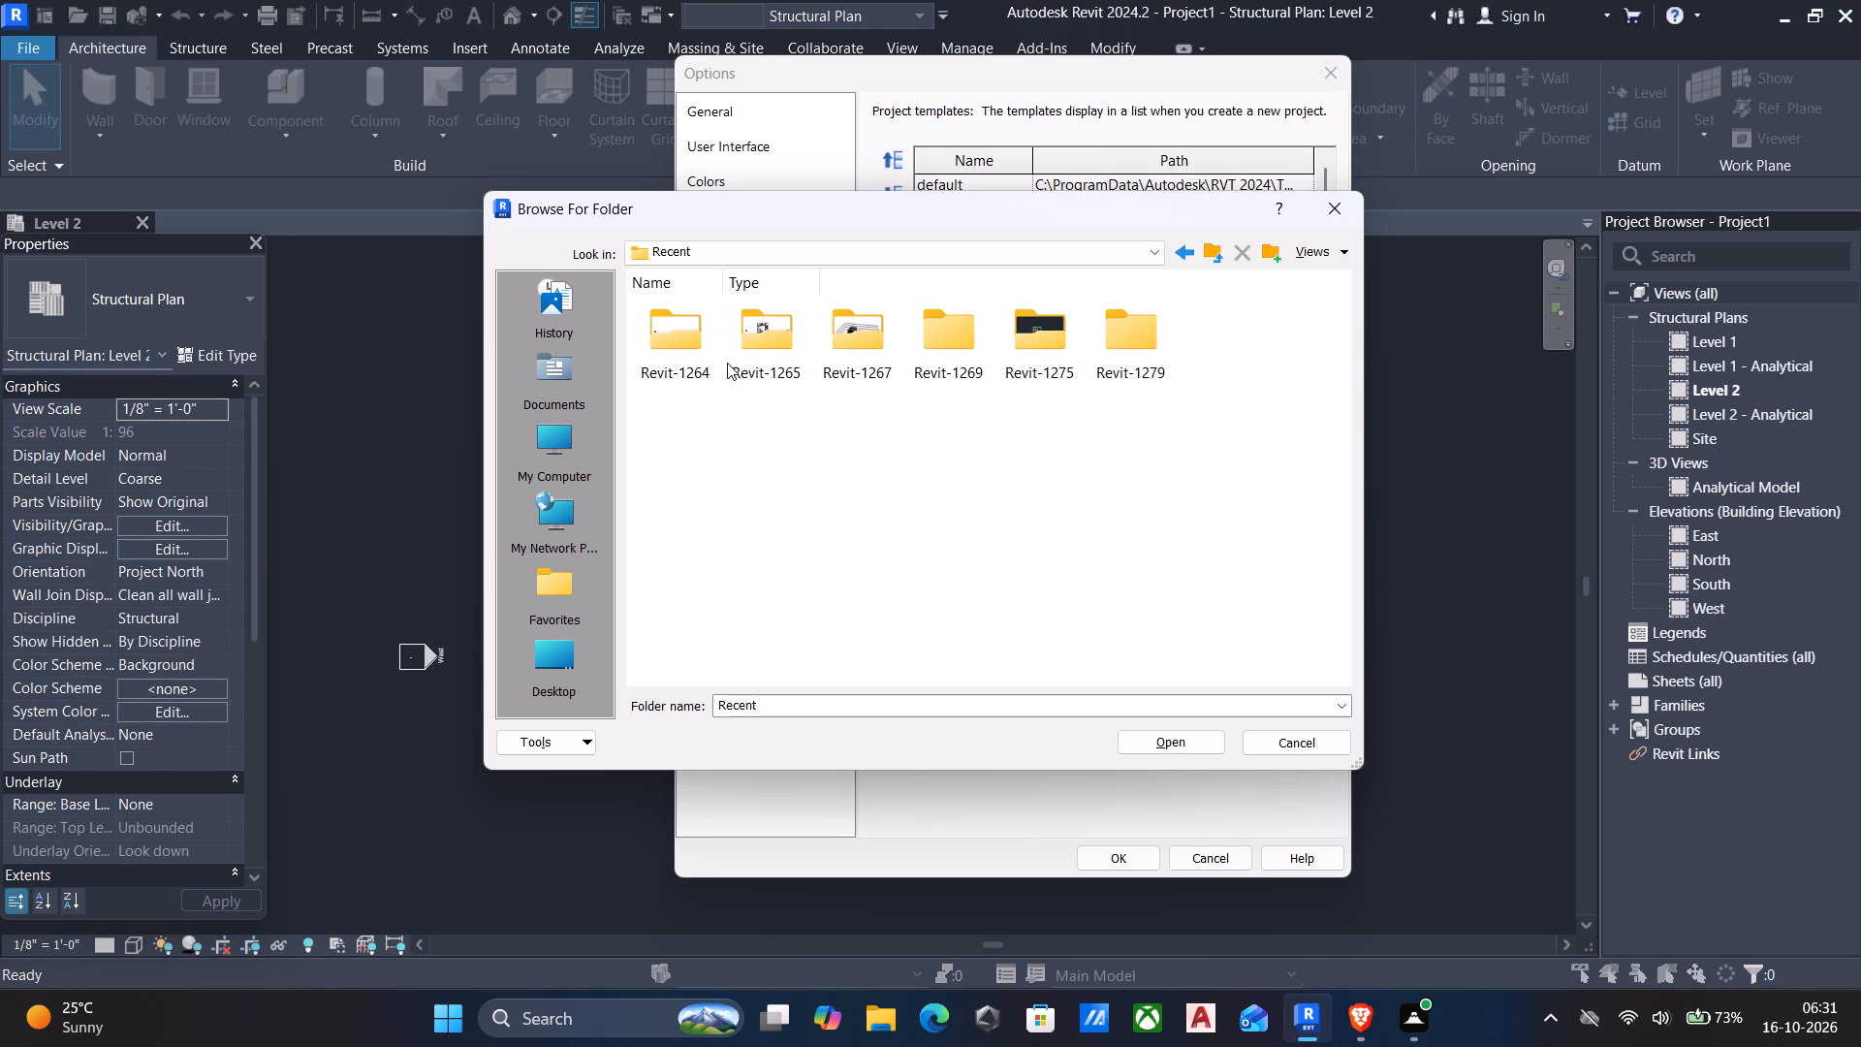
{"action": "left_click", "coordinate": [1178, 252]}
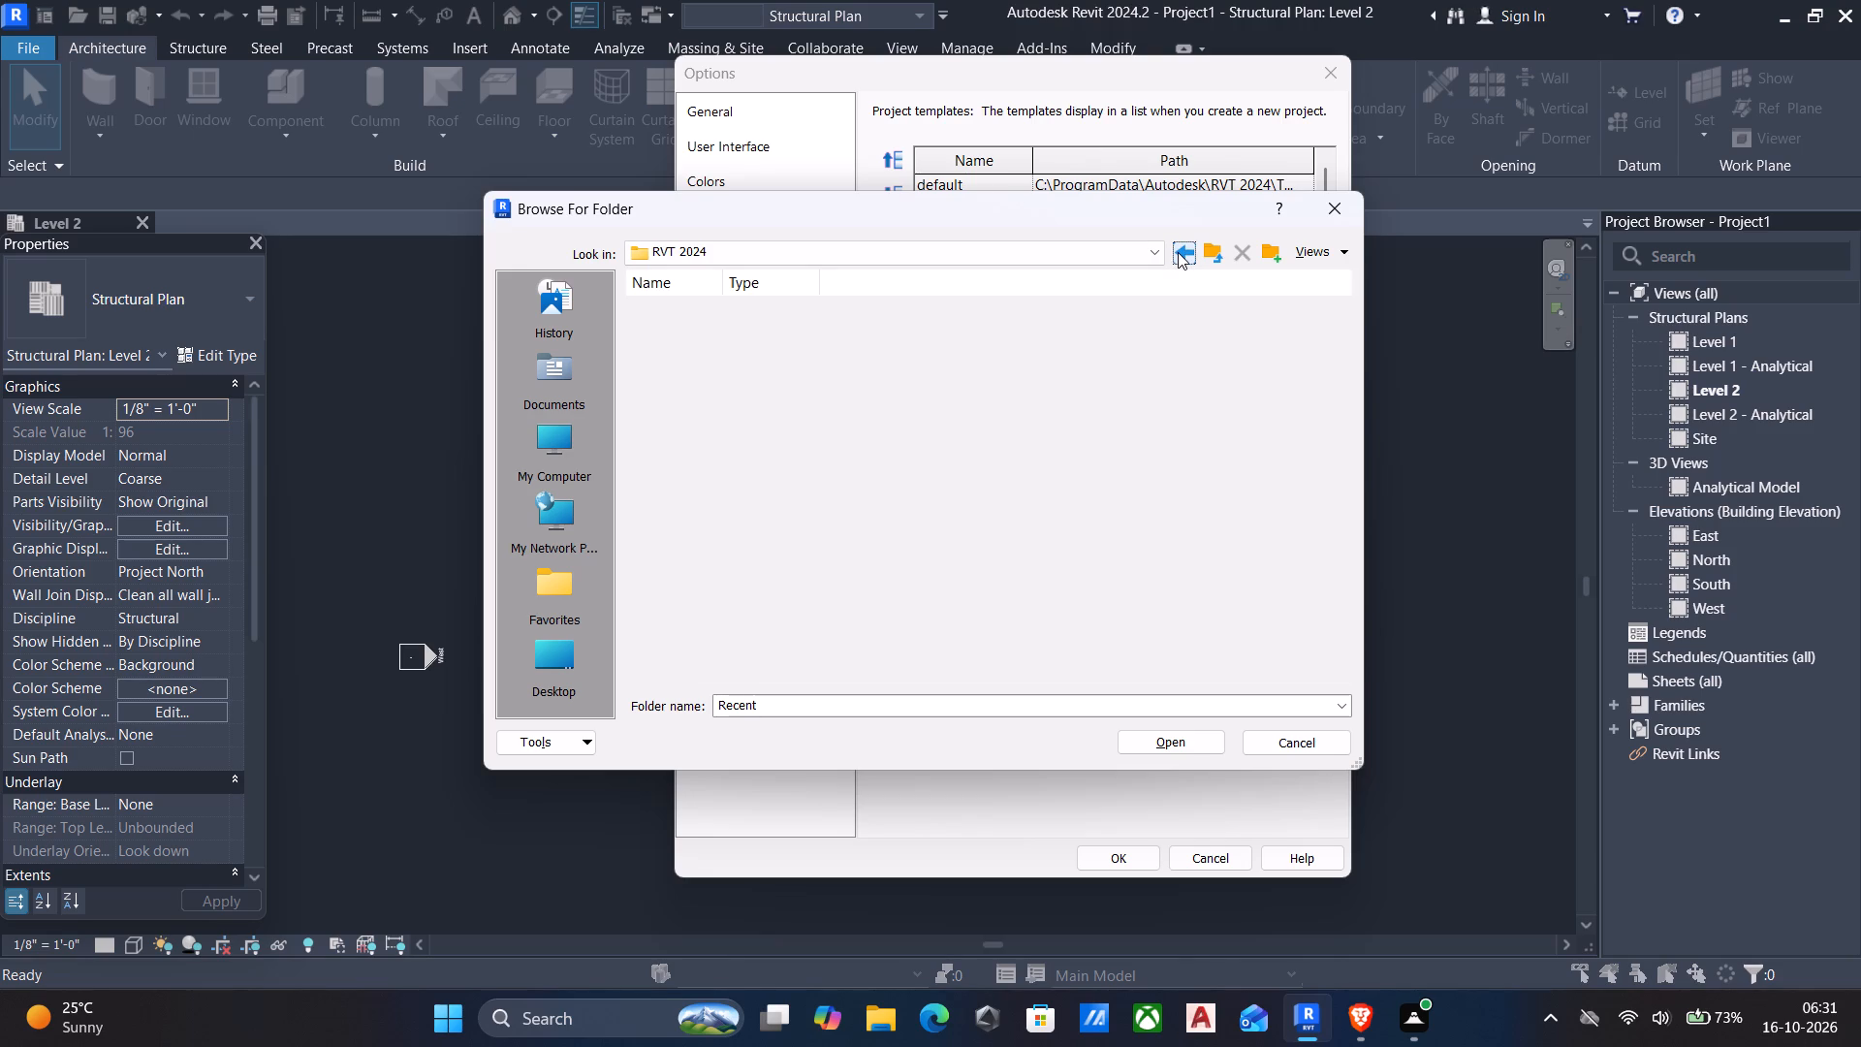
{"action": "double_click", "coordinate": [692, 471]}
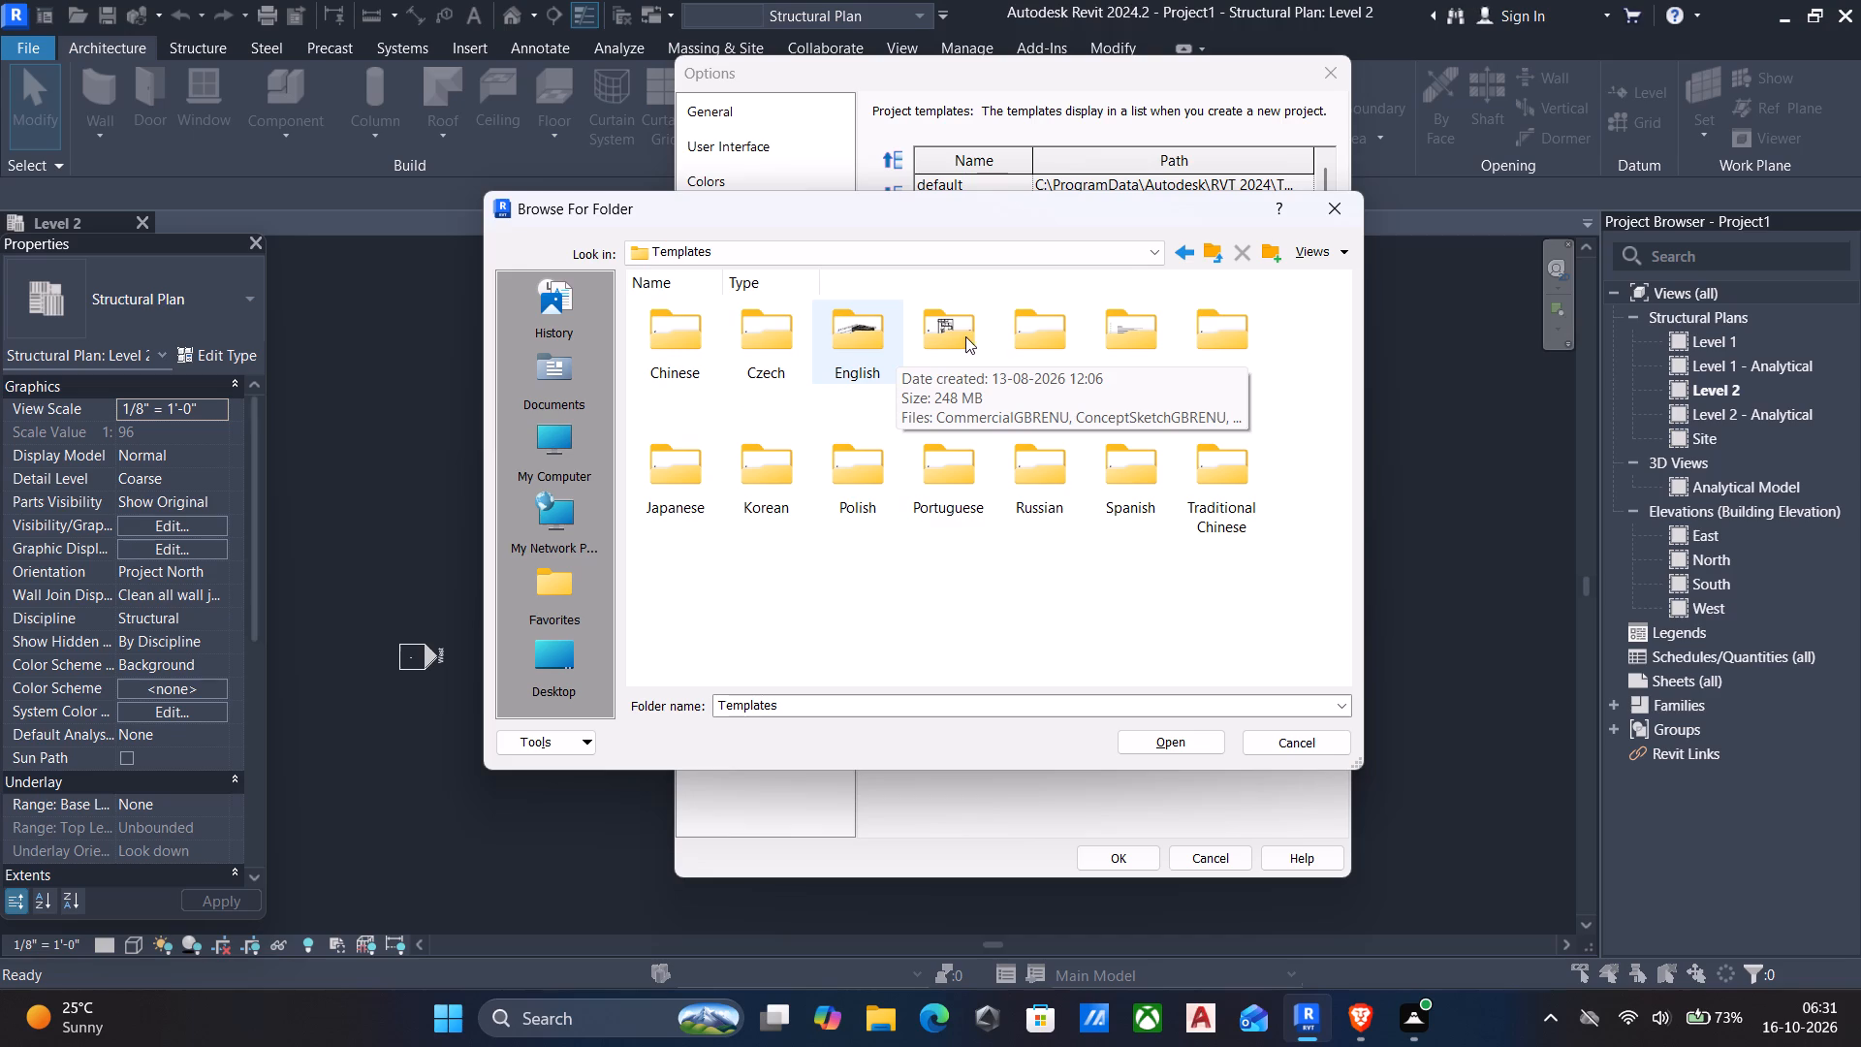
{"action": "left_click", "coordinate": [951, 330]}
{"action": "left_click", "coordinate": [951, 330]}
{"action": "double_click", "coordinate": [951, 330]}
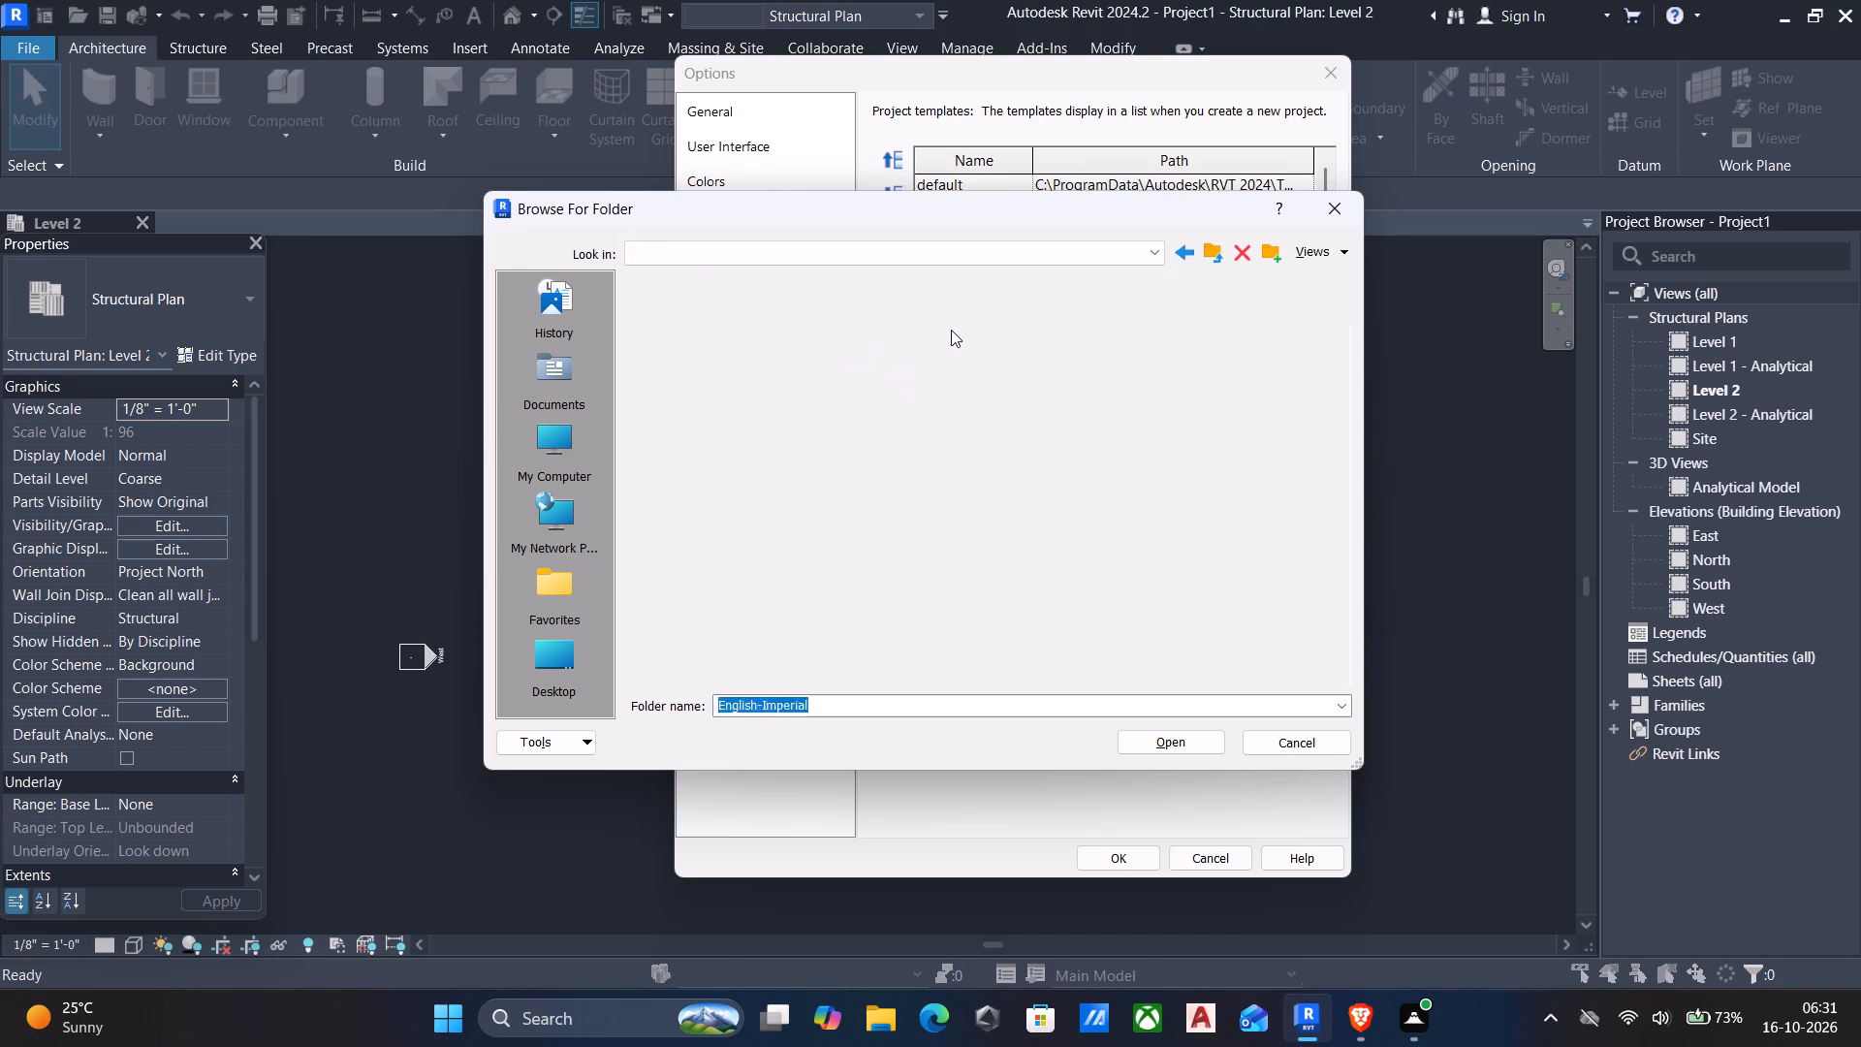
{"action": "left_click", "coordinate": [1169, 254]}
{"action": "left_click", "coordinate": [1326, 208]}
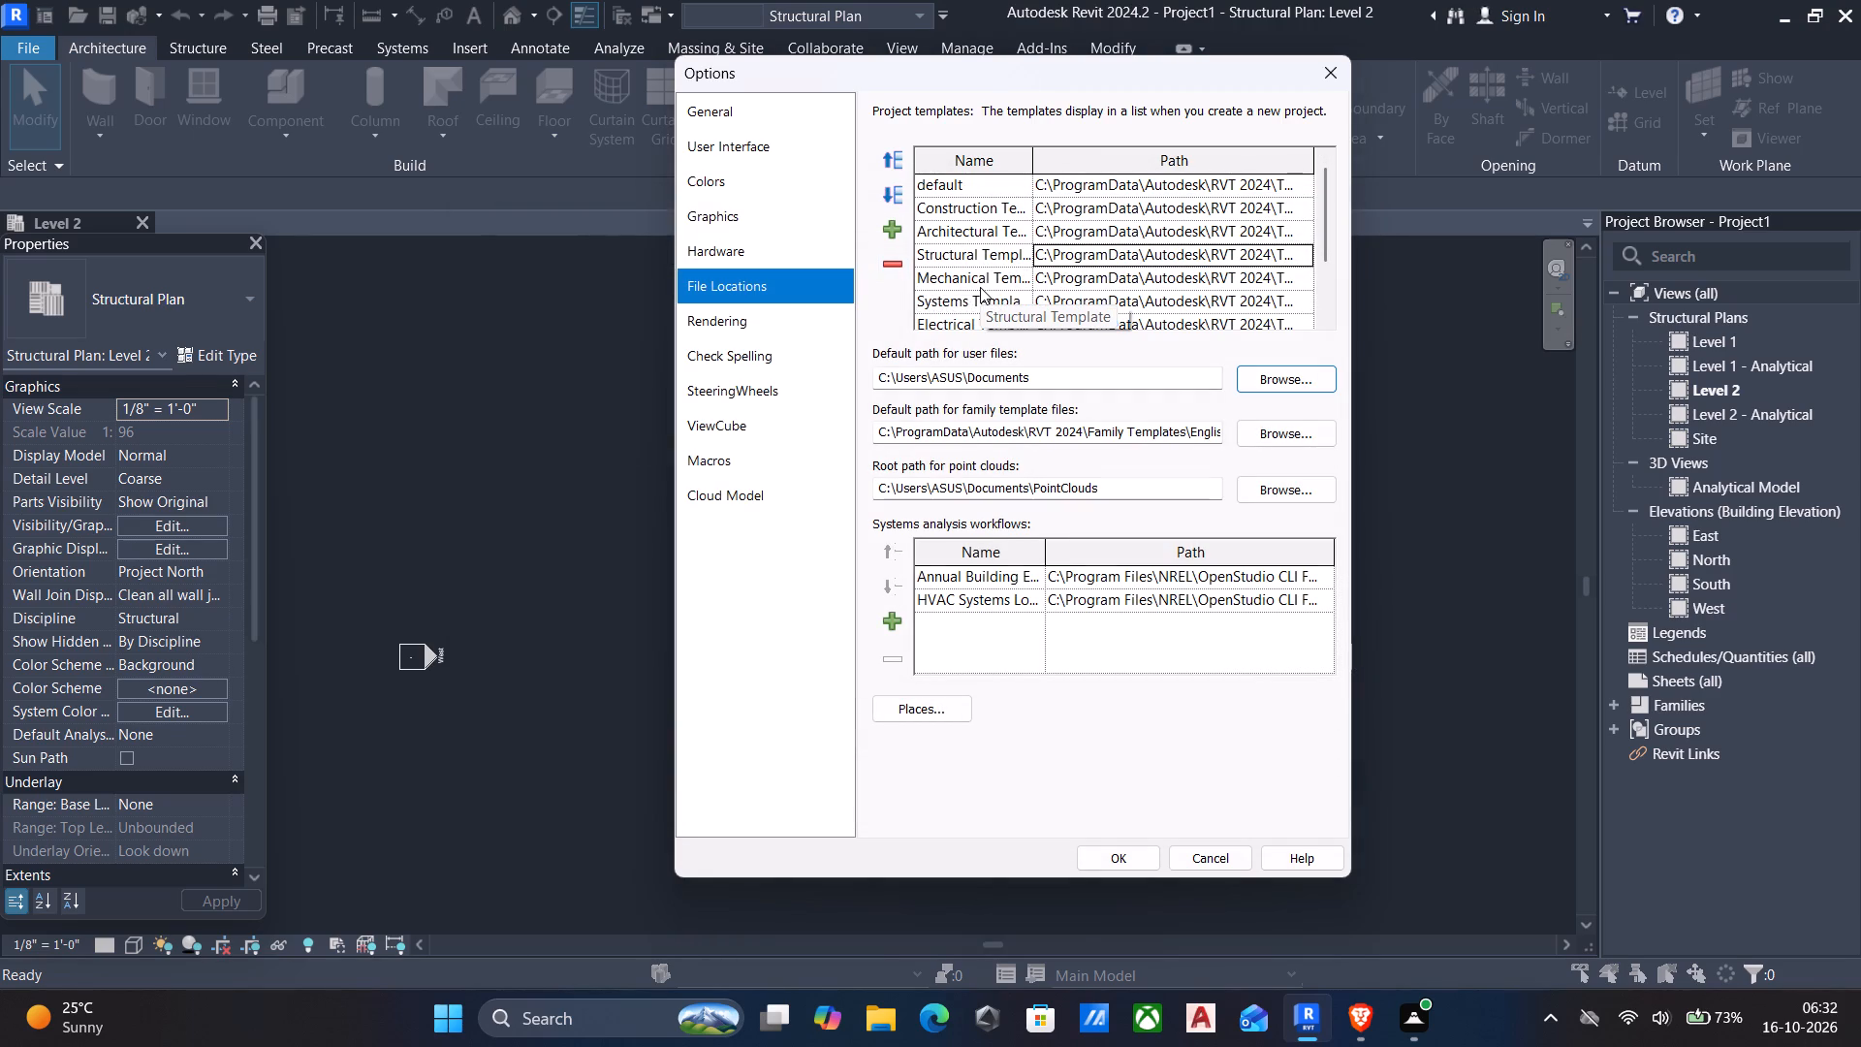
Move the Structural Template entry up the project templates list, above the Architectural Template.
{"action": "scroll", "coordinate": [986, 259], "scroll_direction": "up", "scroll_amount": 6}
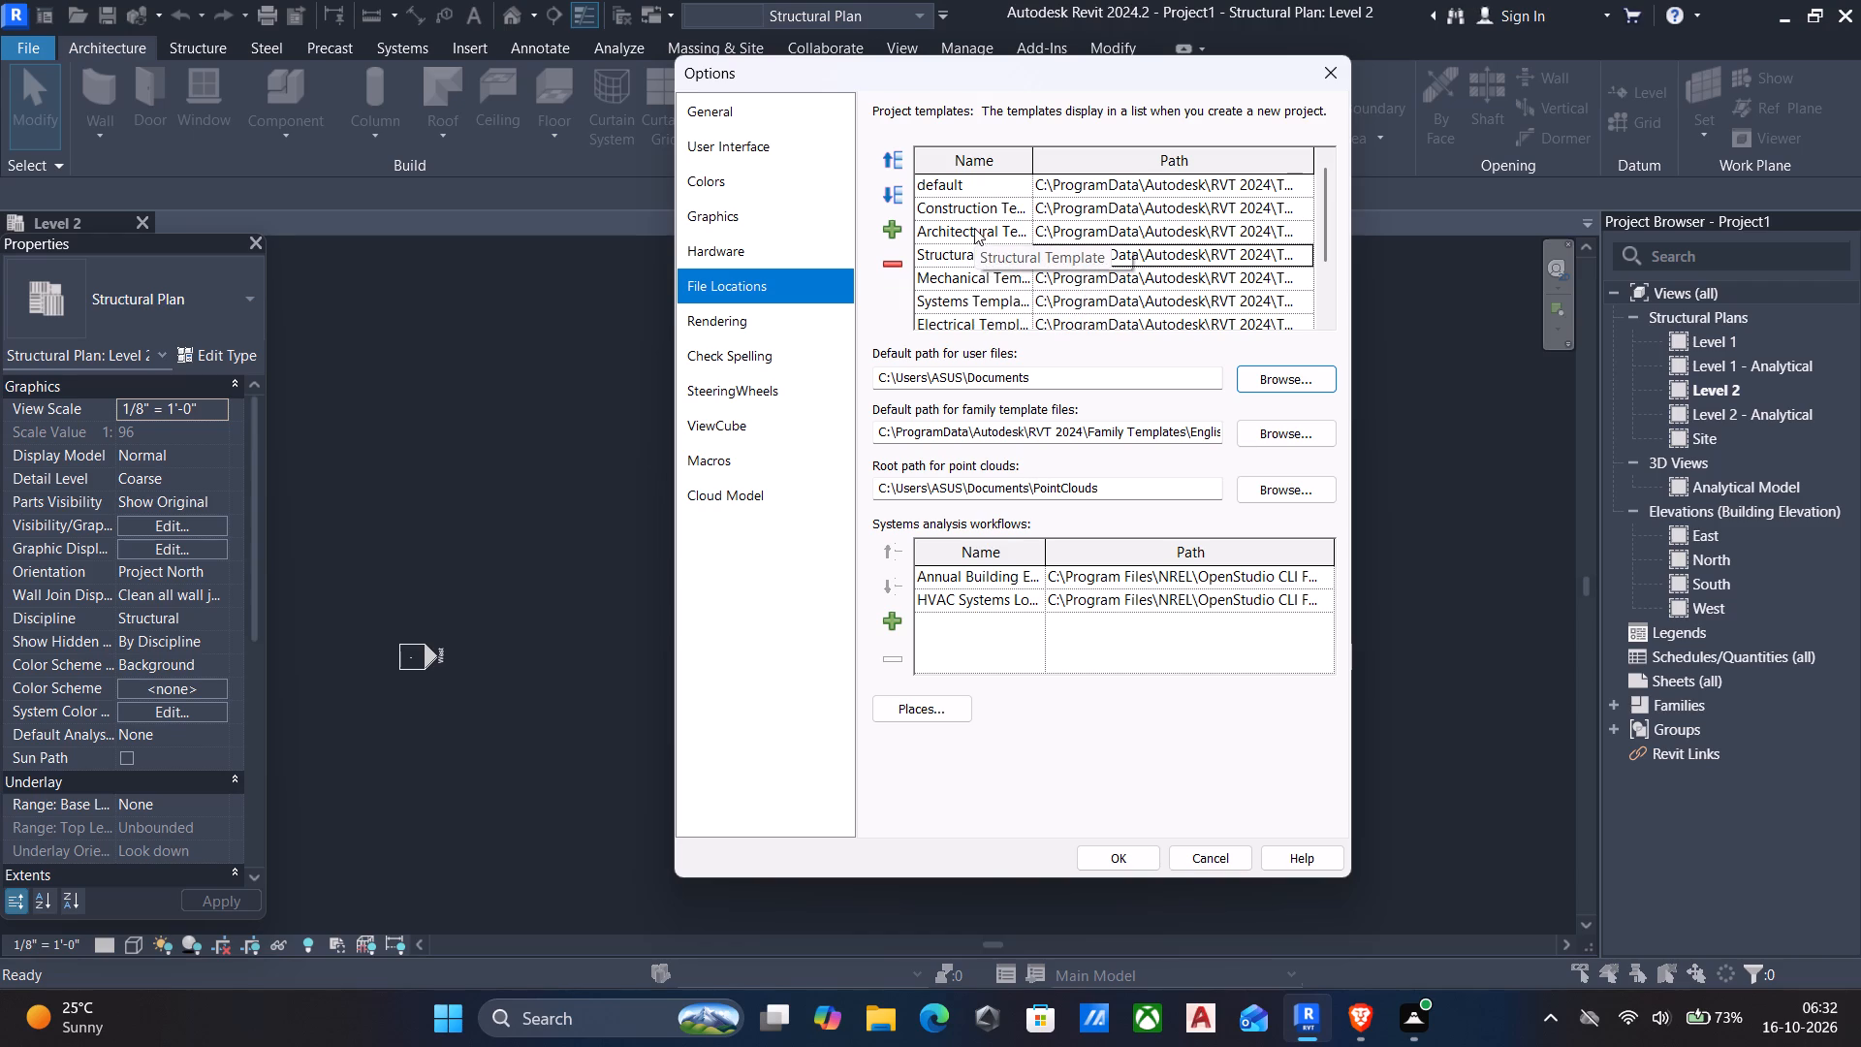
{"action": "left_click", "coordinate": [942, 278]}
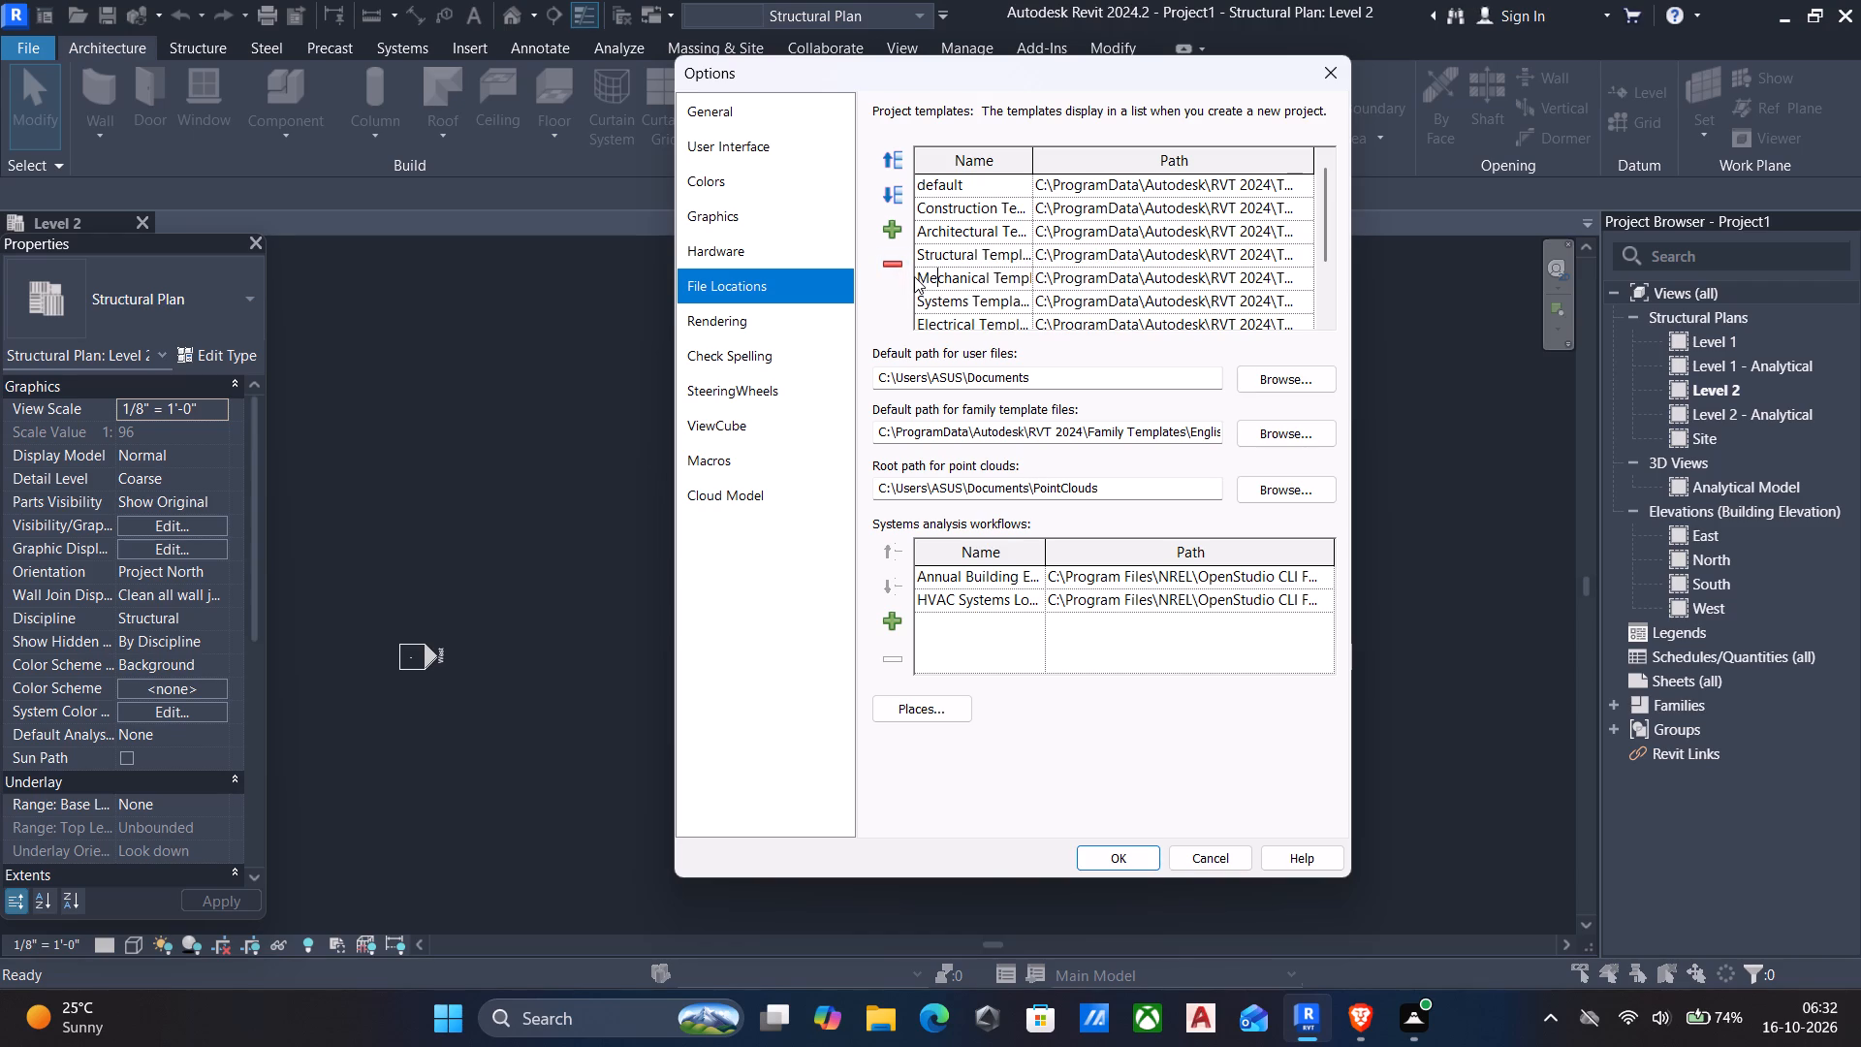
{"action": "scroll", "coordinate": [977, 290], "scroll_direction": "up", "scroll_amount": 3}
{"action": "scroll", "coordinate": [960, 211], "scroll_direction": "up", "scroll_amount": 3}
{"action": "left_click", "coordinate": [1097, 260]}
{"action": "scroll", "coordinate": [937, 263], "scroll_direction": "up", "scroll_amount": 5}
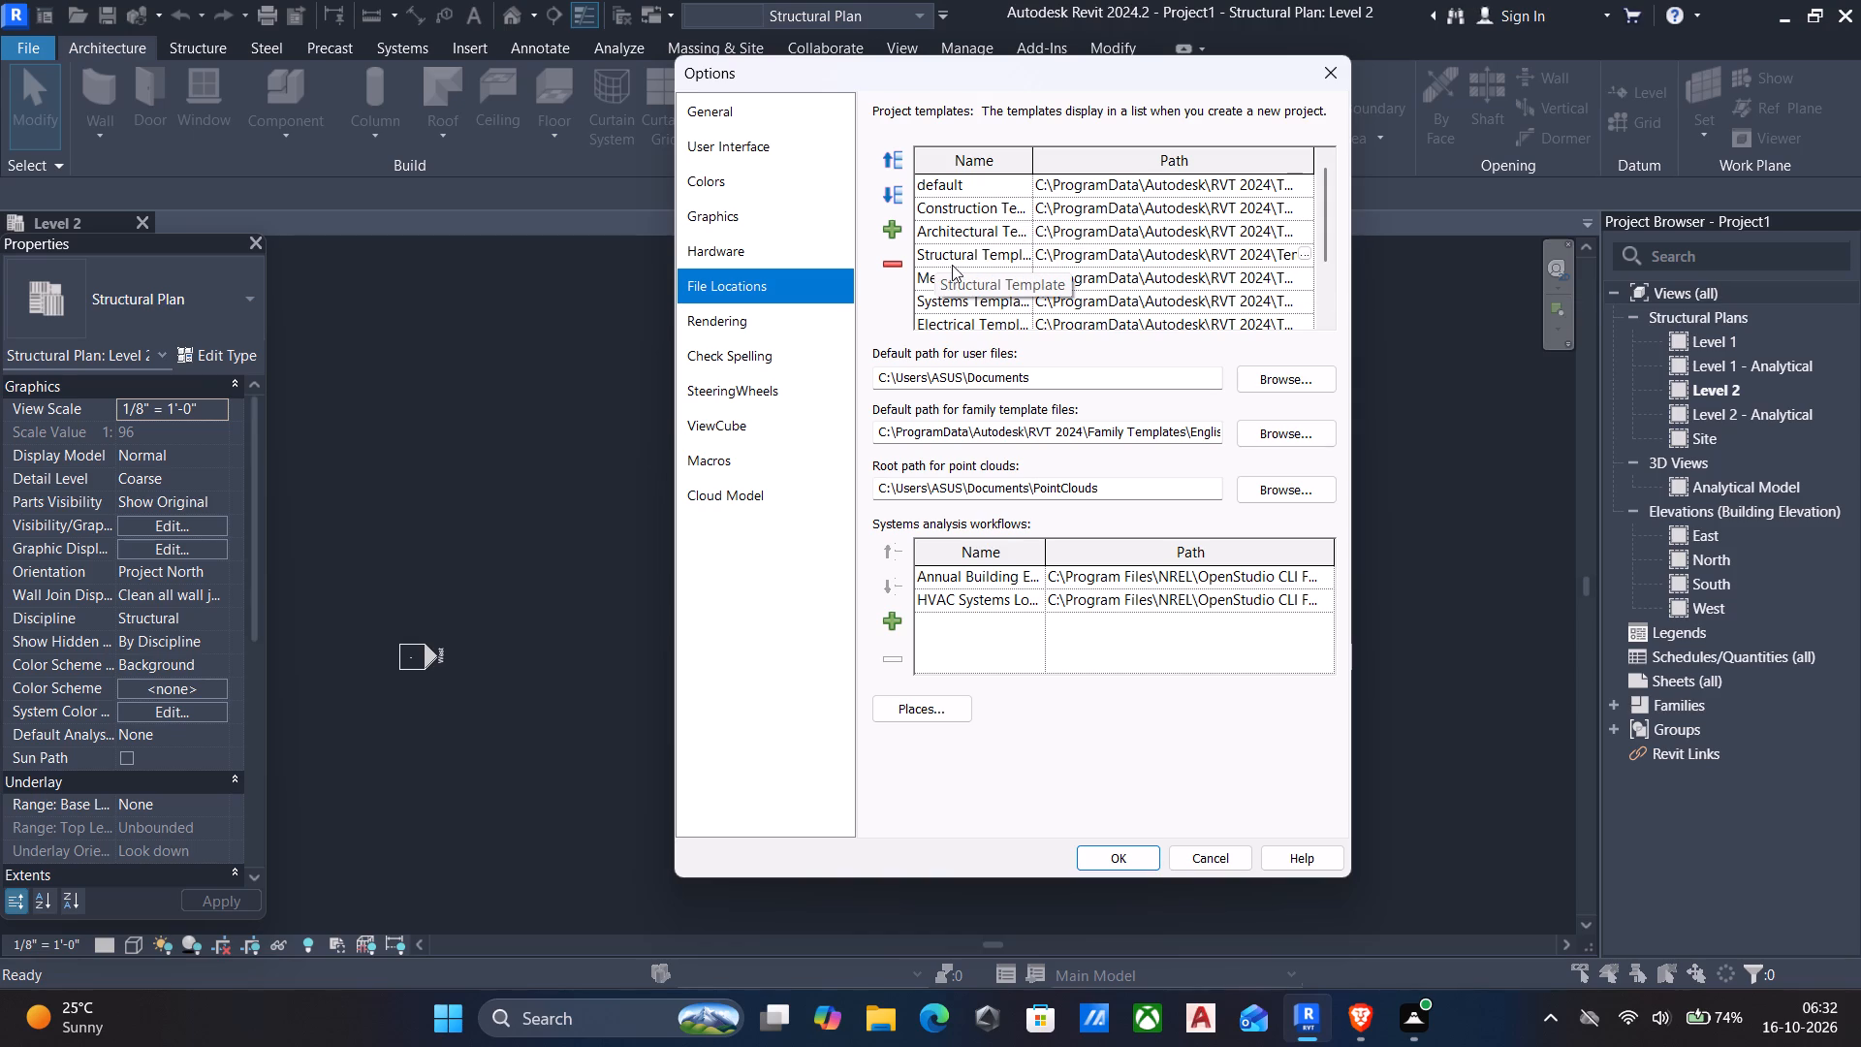
{"action": "left_click_drag", "start_coordinate": [1322, 258], "coordinate": [1319, 307]}
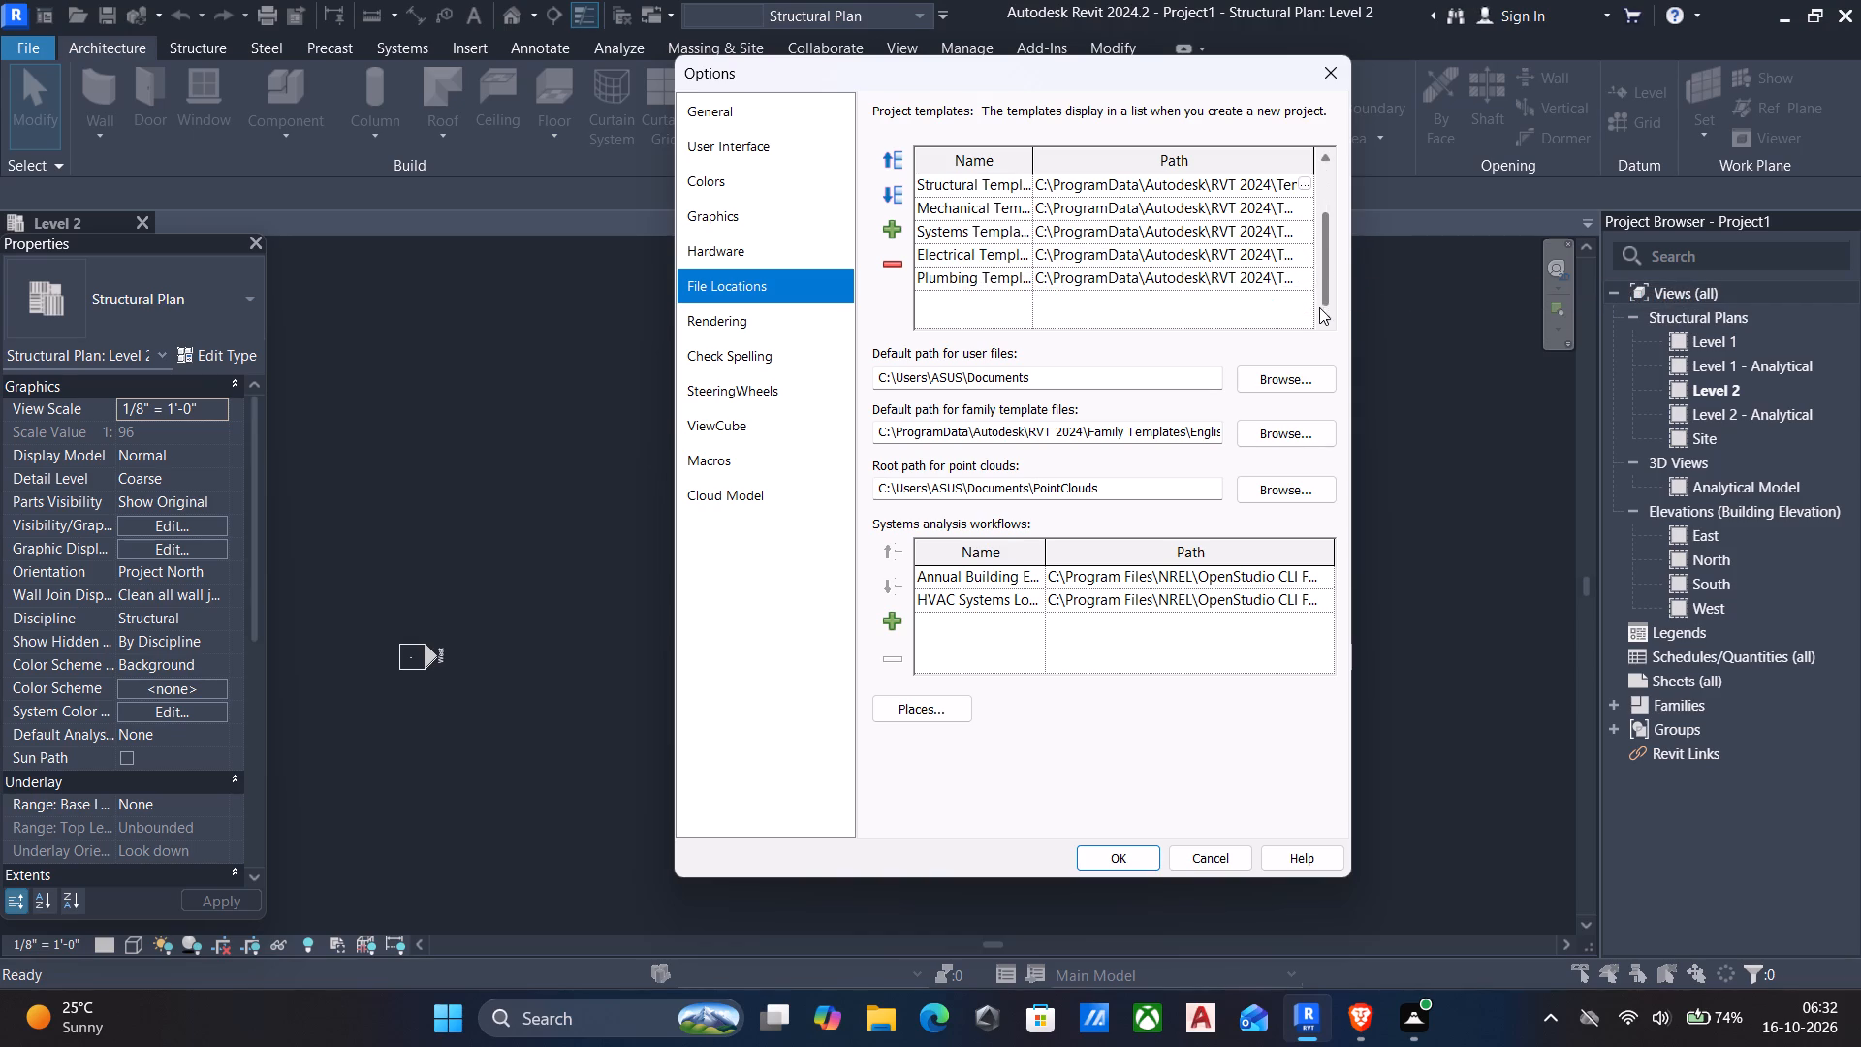
{"action": "left_click_drag", "start_coordinate": [1319, 307], "coordinate": [1319, 310]}
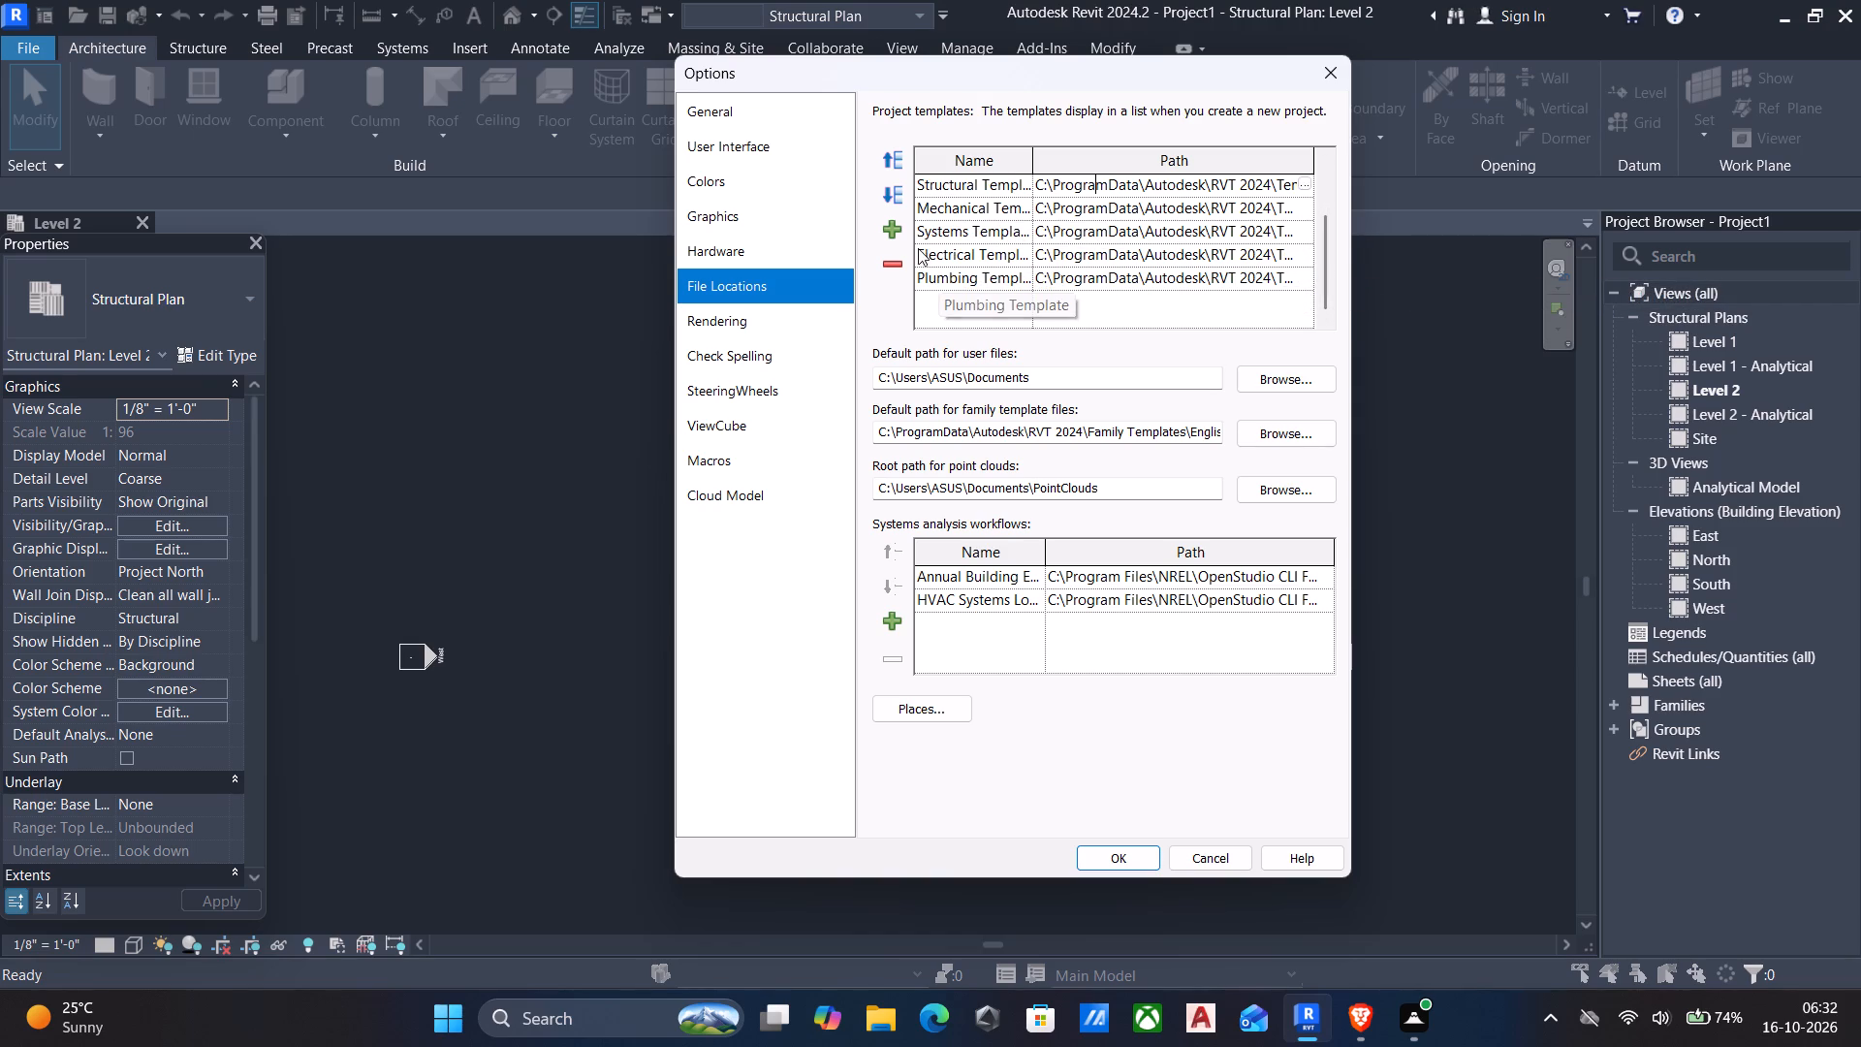
{"action": "left_click", "coordinate": [892, 162]}
{"action": "left_click", "coordinate": [892, 162]}
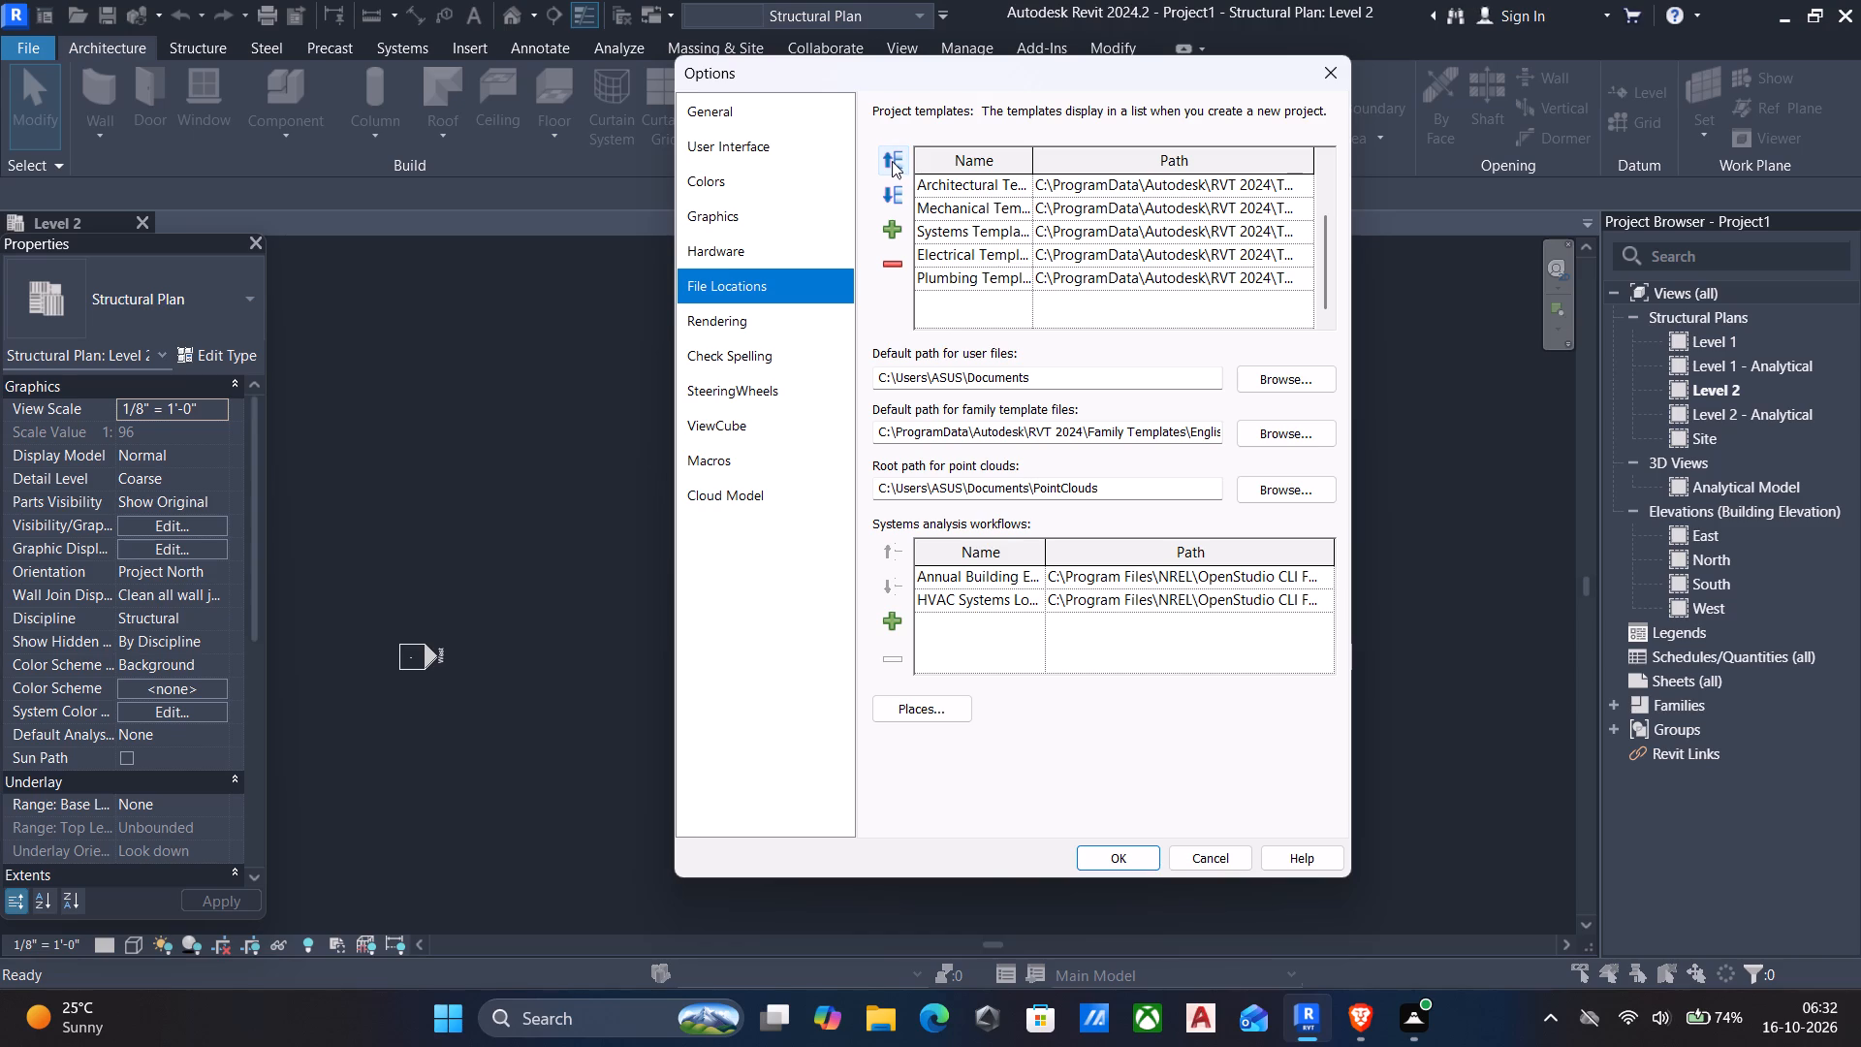
Browse from the default family template path and examine the Family Templates folders, including English-Imperial, leaving without choosing a path.
{"action": "scroll", "coordinate": [938, 228], "scroll_direction": "up", "scroll_amount": 9}
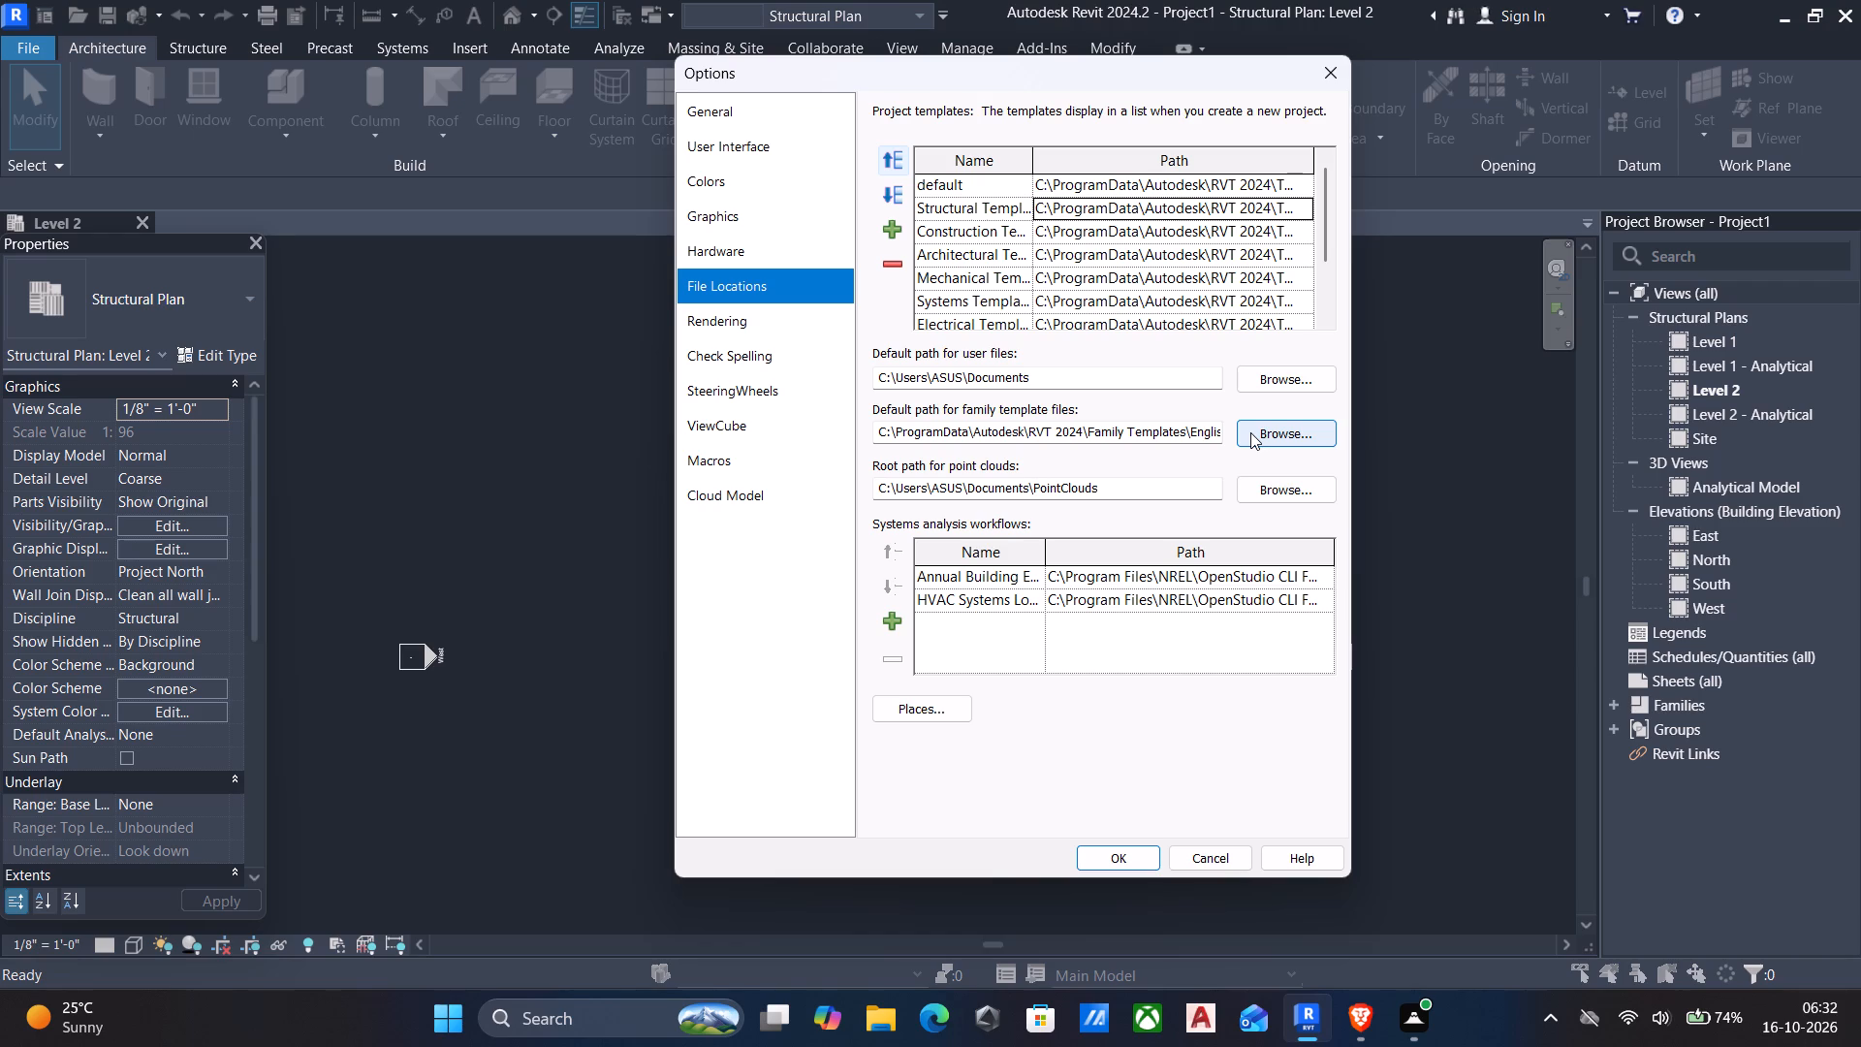
{"action": "left_click", "coordinate": [1250, 432]}
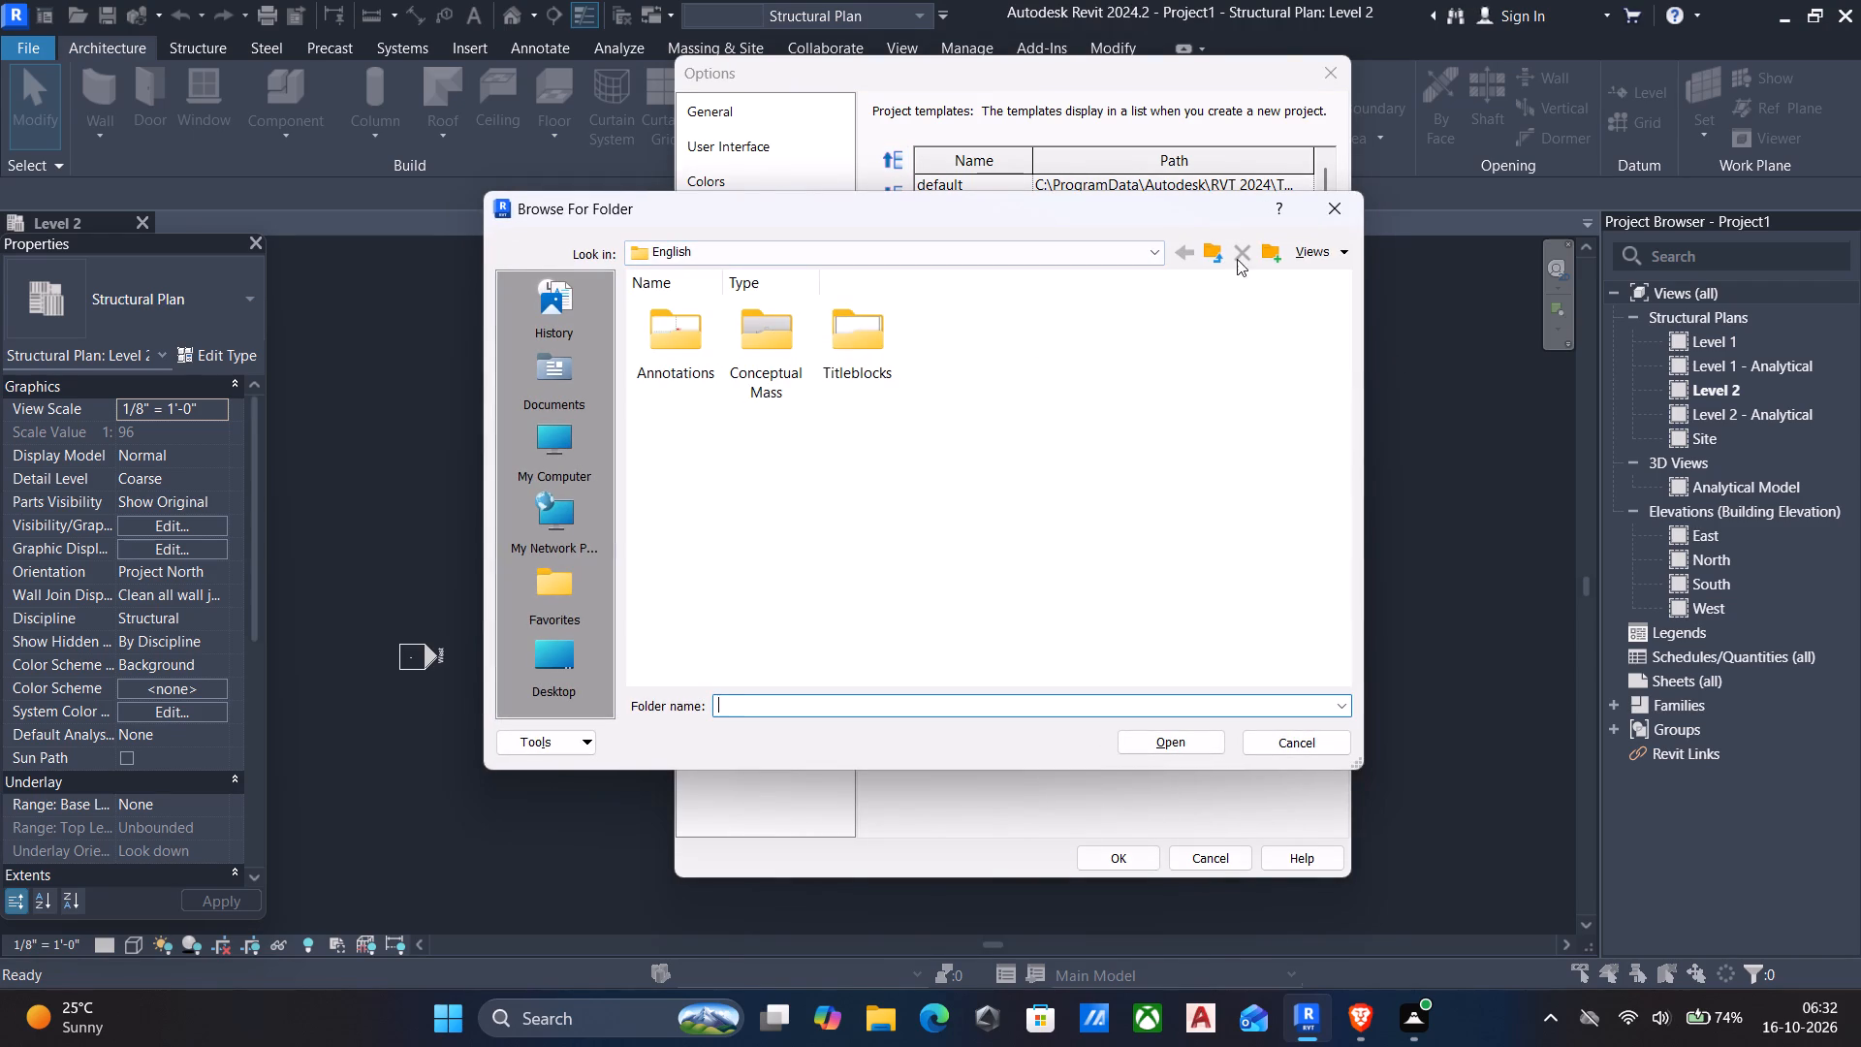
{"action": "left_click", "coordinate": [1214, 248]}
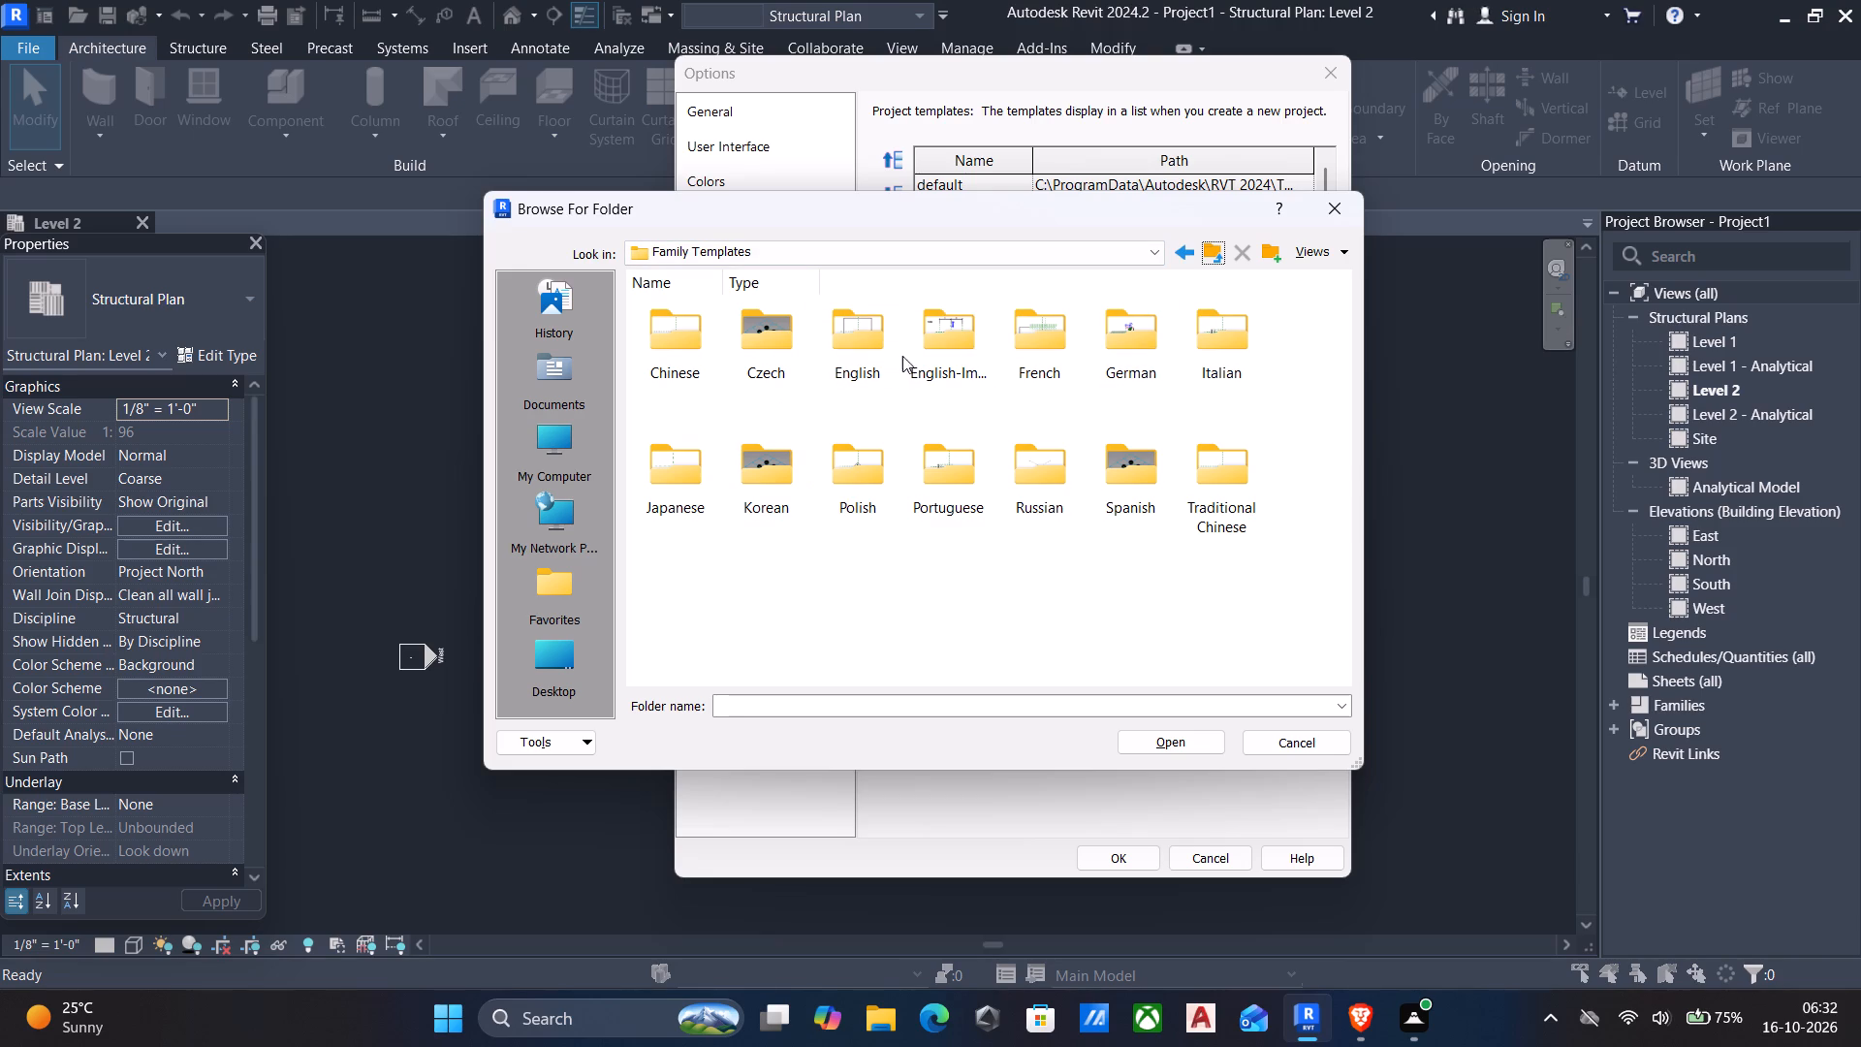
{"action": "double_click", "coordinate": [949, 334]}
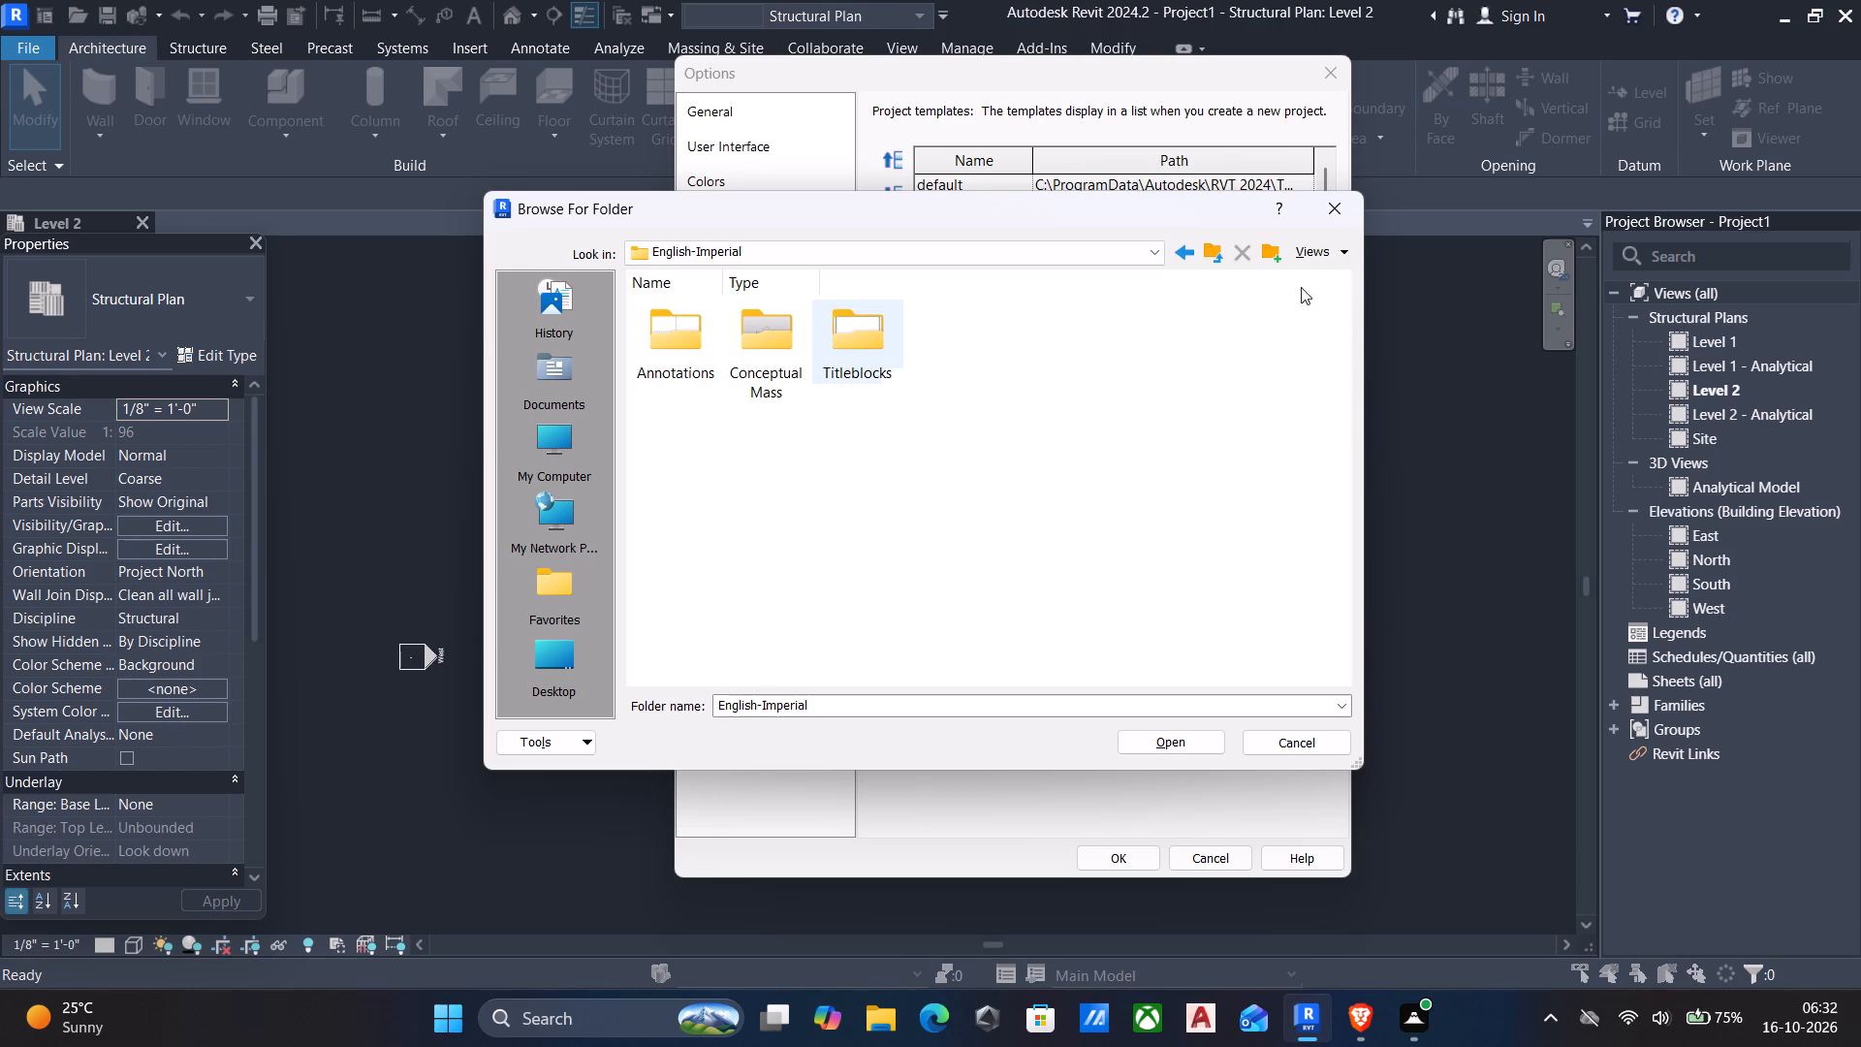
{"action": "left_click", "coordinate": [1203, 248]}
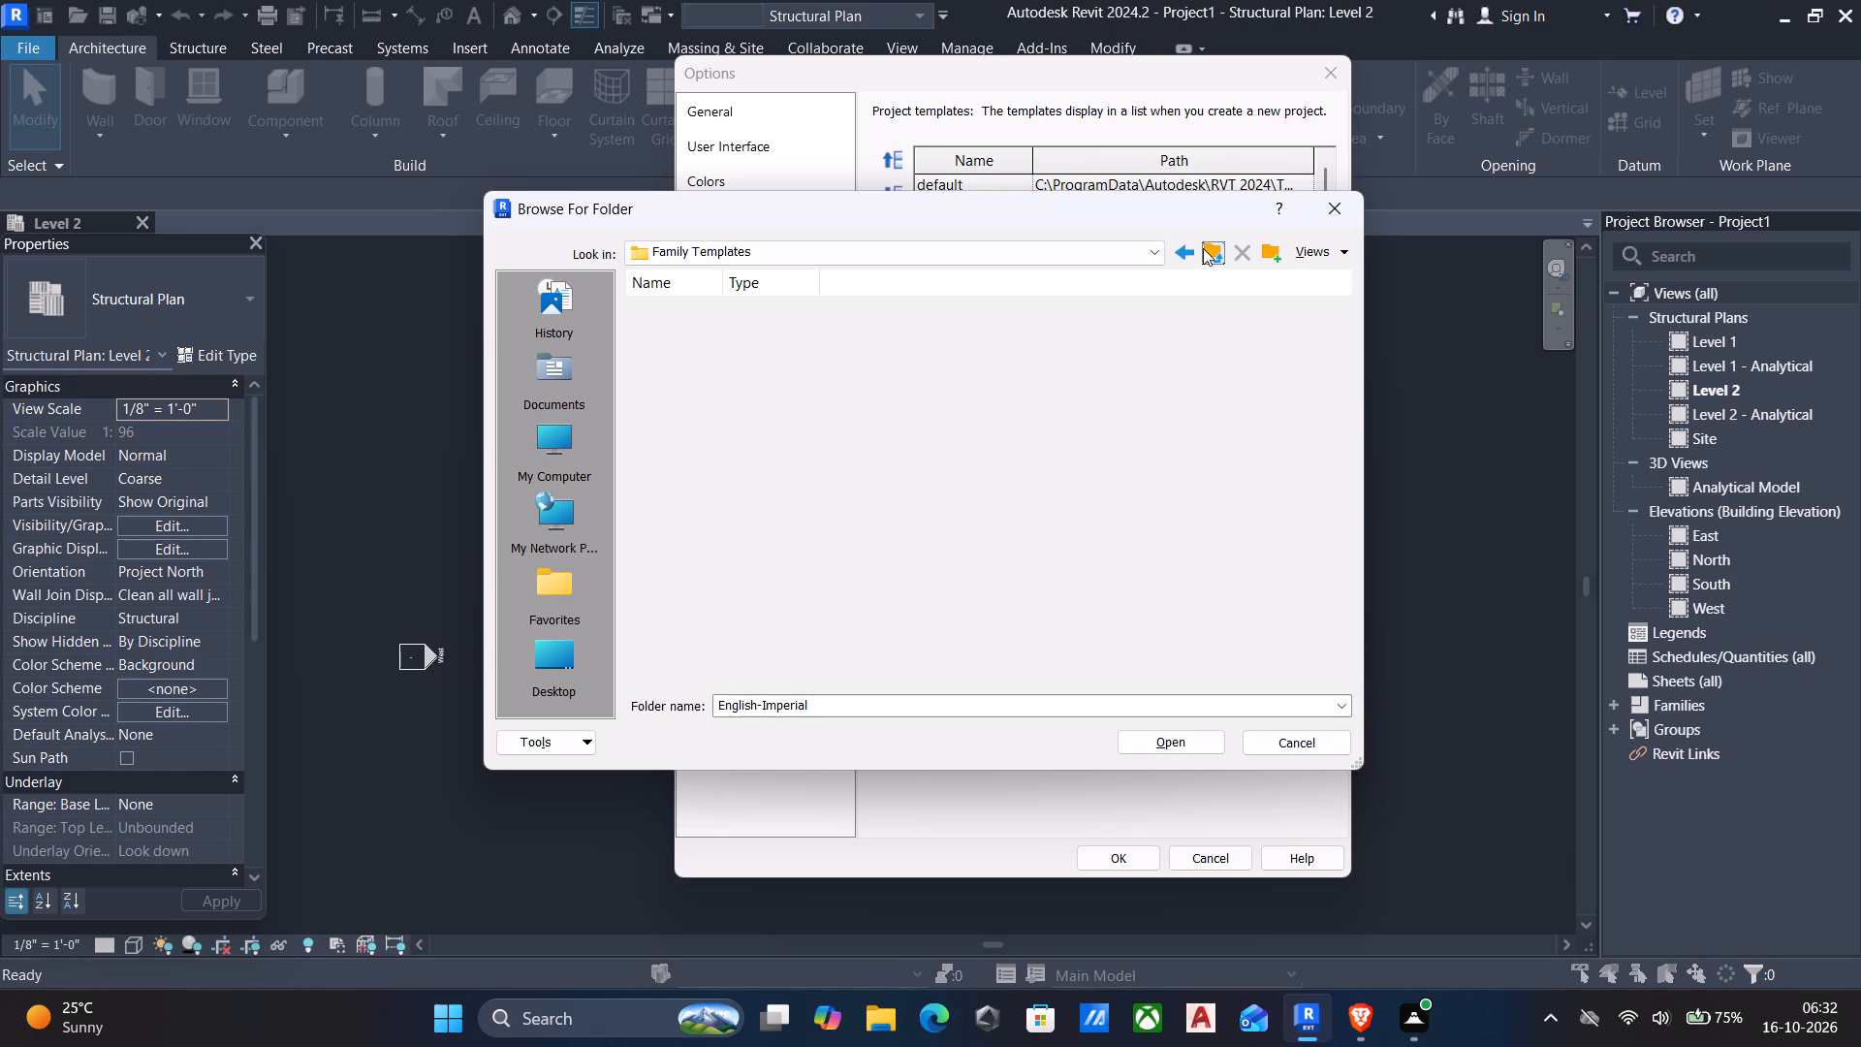
{"action": "left_click", "coordinate": [1205, 253]}
{"action": "left_click", "coordinate": [1341, 218]}
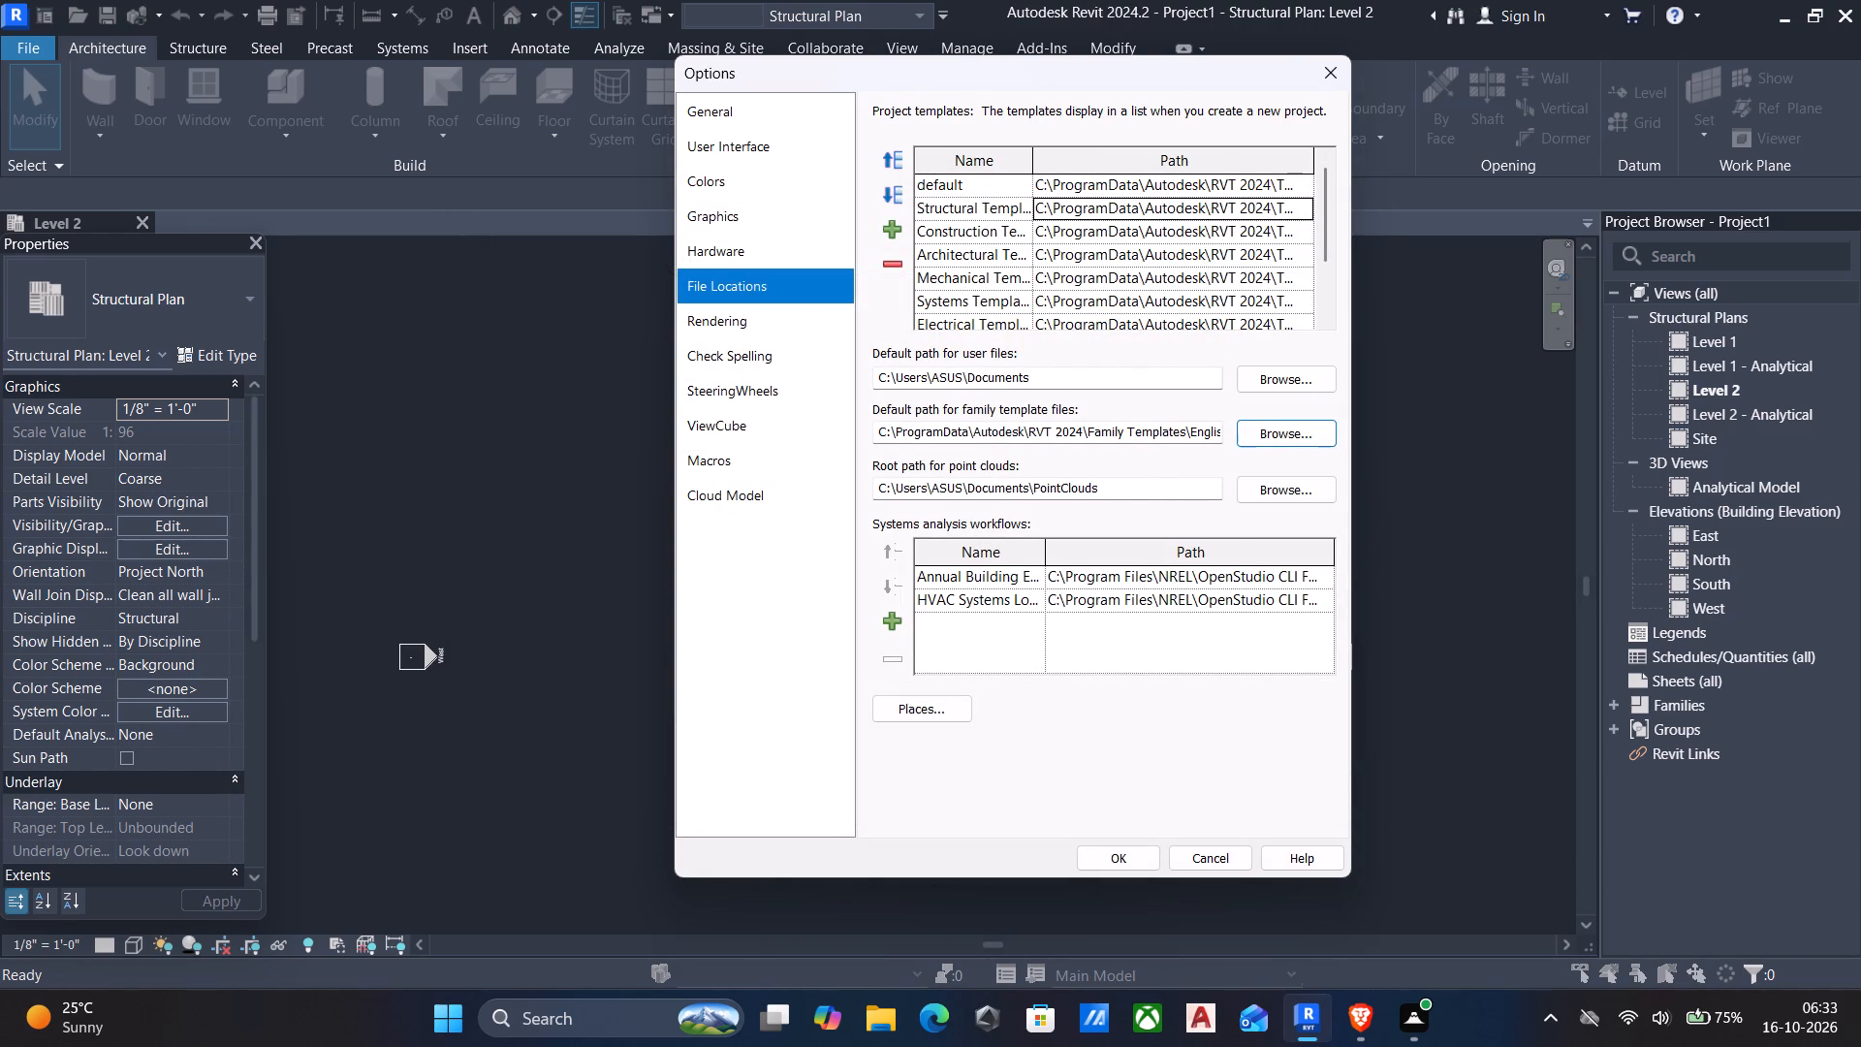
Add the Structural Analysis-Default.rte template from RVT 2024\Templates\English-Imperial to the project templates list.
{"action": "scroll", "coordinate": [1109, 508], "scroll_direction": "down", "scroll_amount": 2}
{"action": "scroll", "coordinate": [930, 445], "scroll_direction": "up", "scroll_amount": 3}
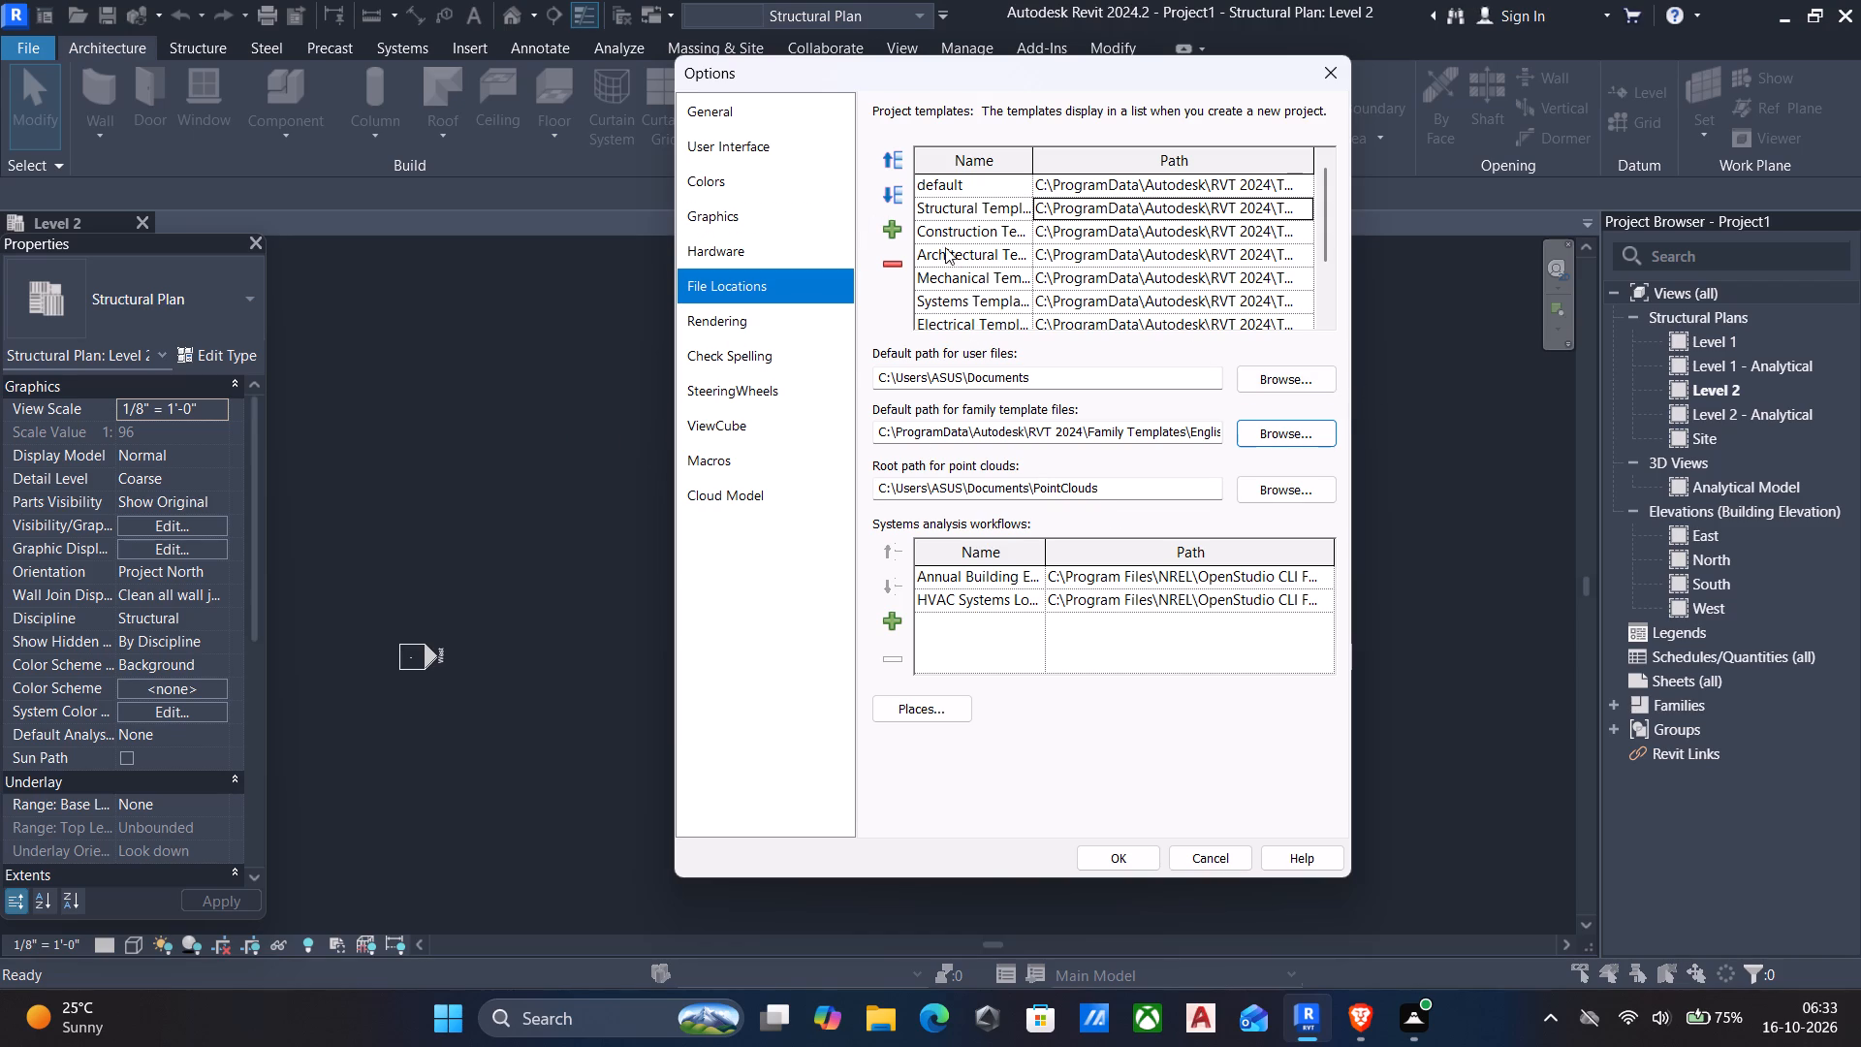
{"action": "scroll", "coordinate": [972, 306], "scroll_direction": "up", "scroll_amount": 10}
{"action": "scroll", "coordinate": [972, 293], "scroll_direction": "down", "scroll_amount": 11}
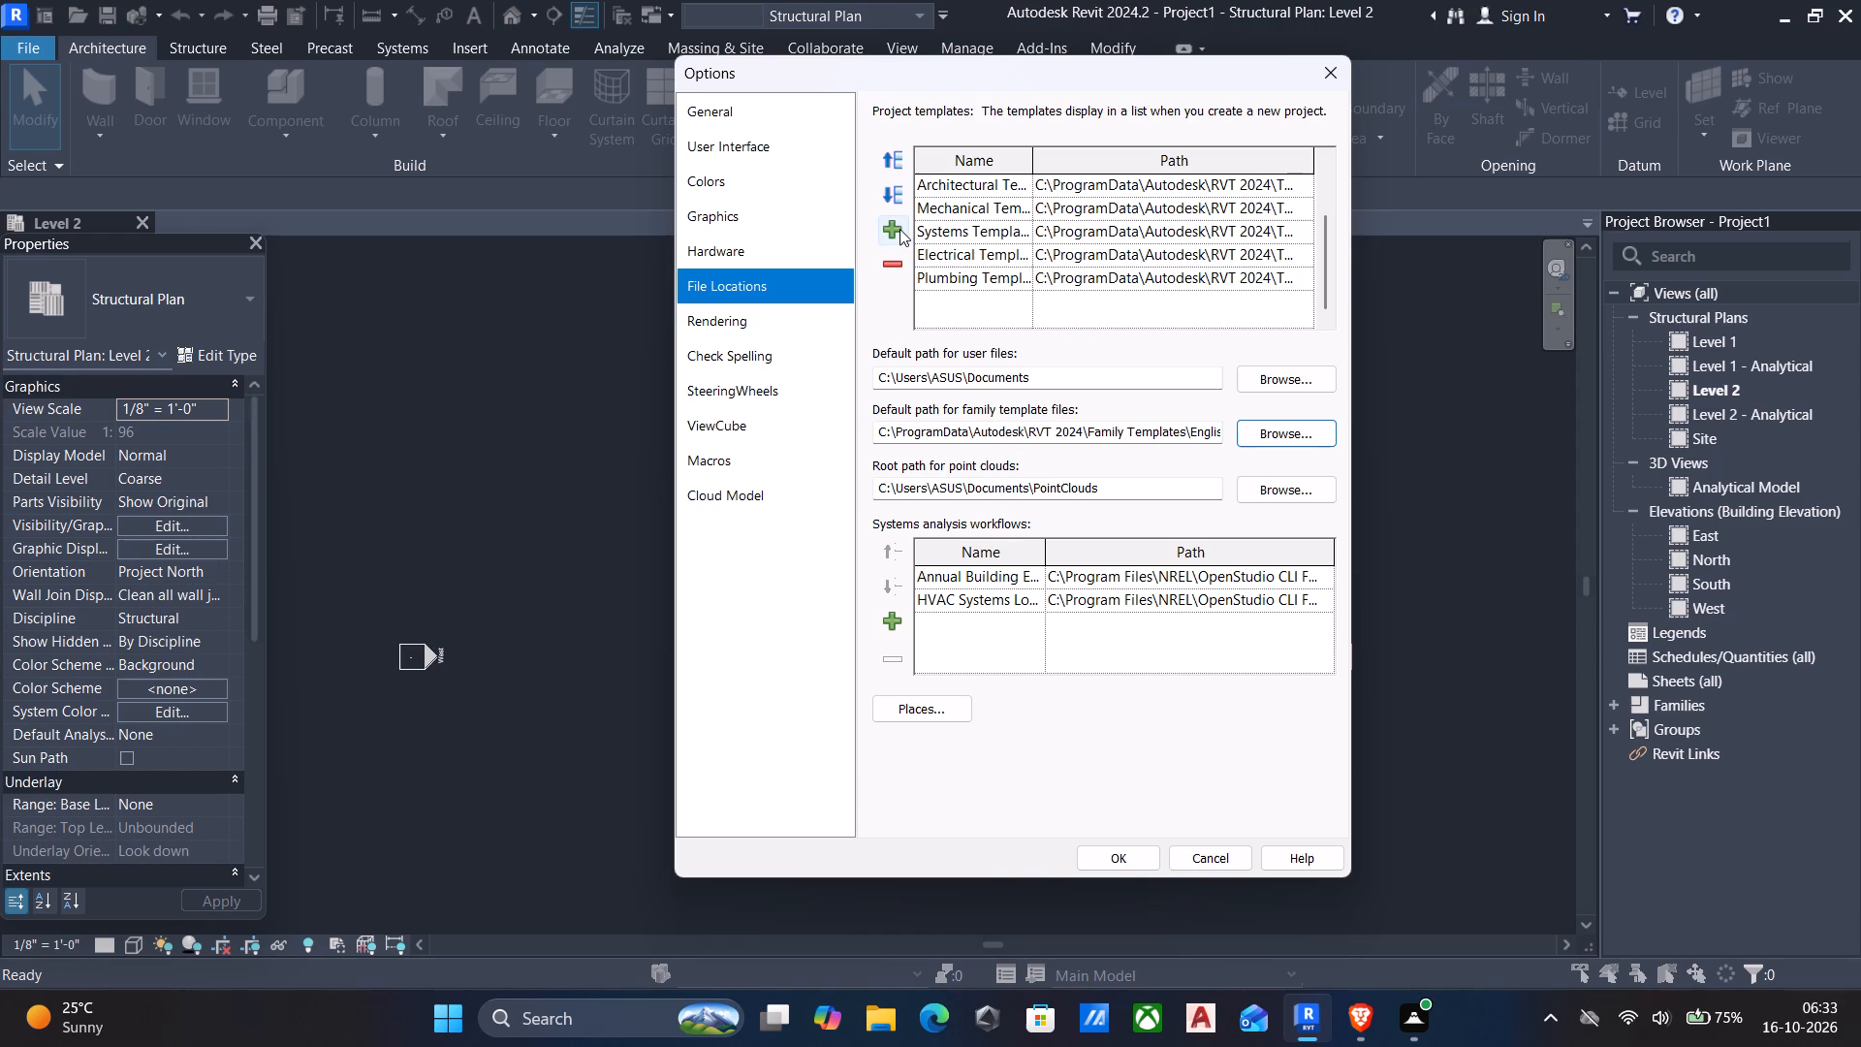
{"action": "left_click", "coordinate": [899, 229]}
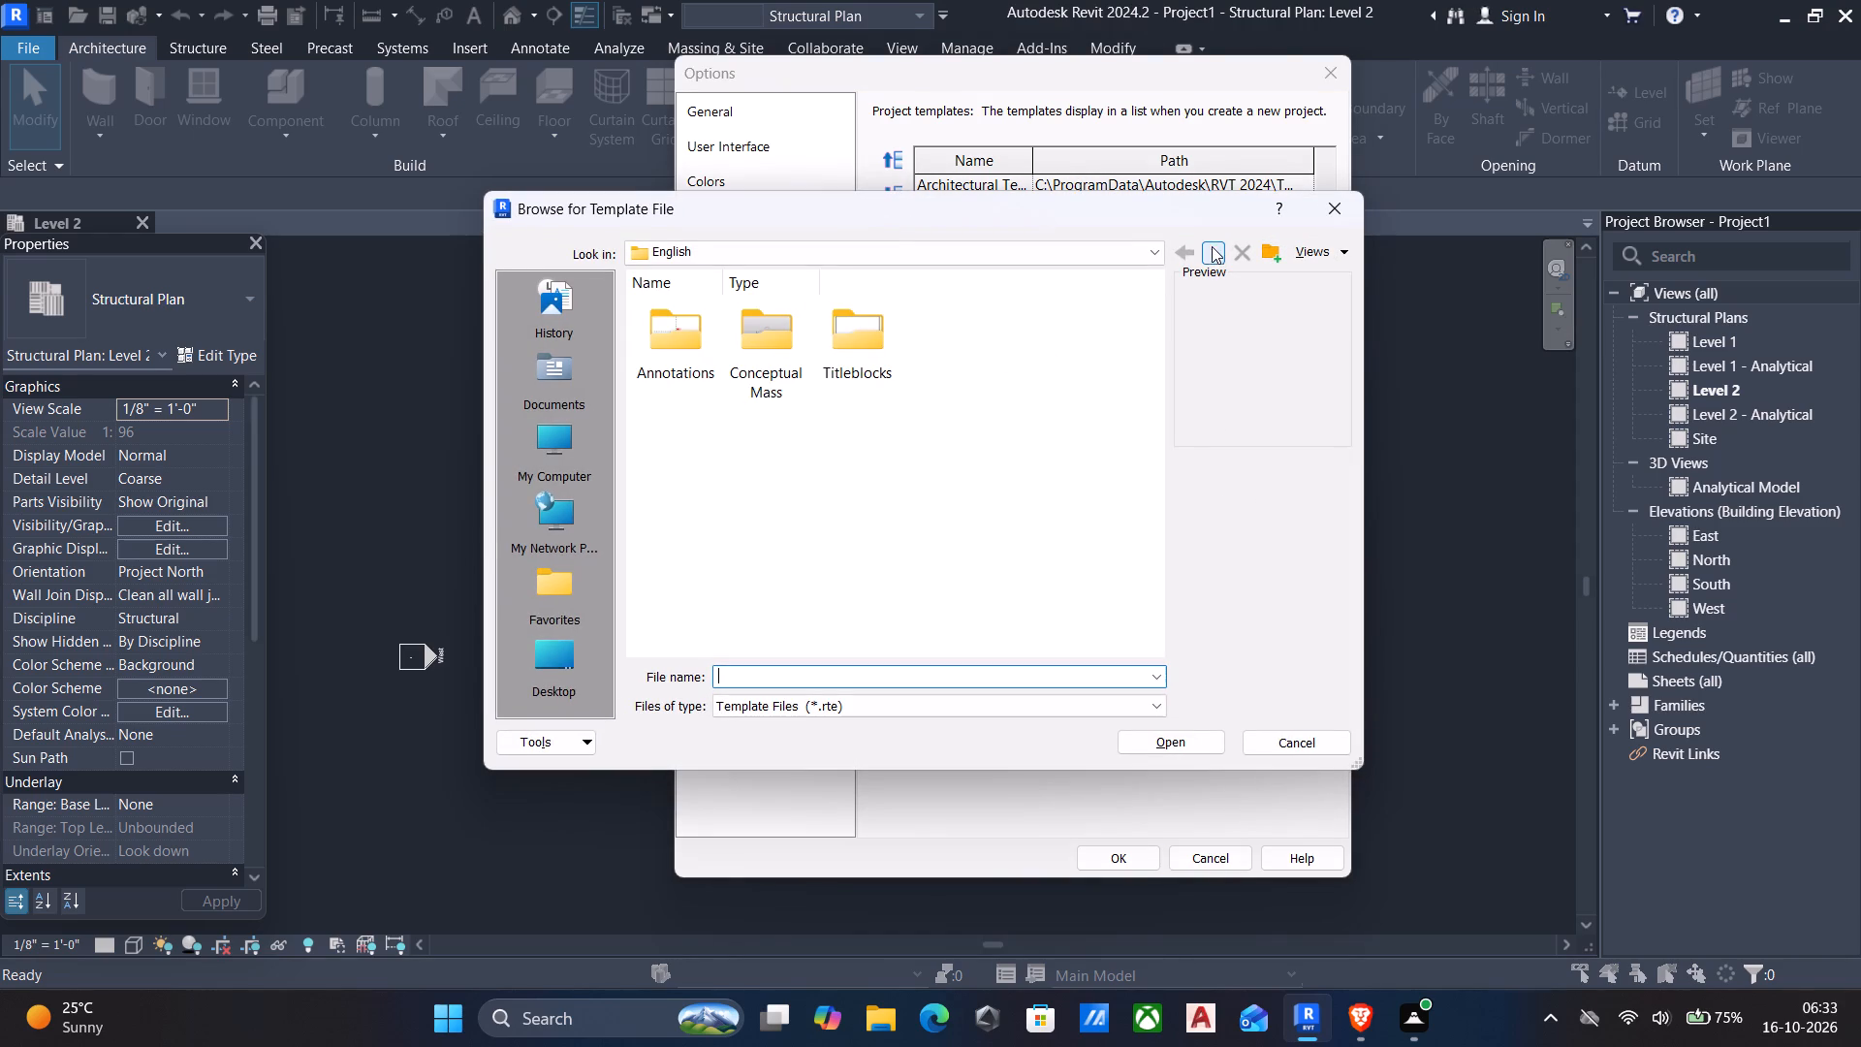
{"action": "left_click", "coordinate": [1212, 246]}
{"action": "left_click", "coordinate": [1212, 246]}
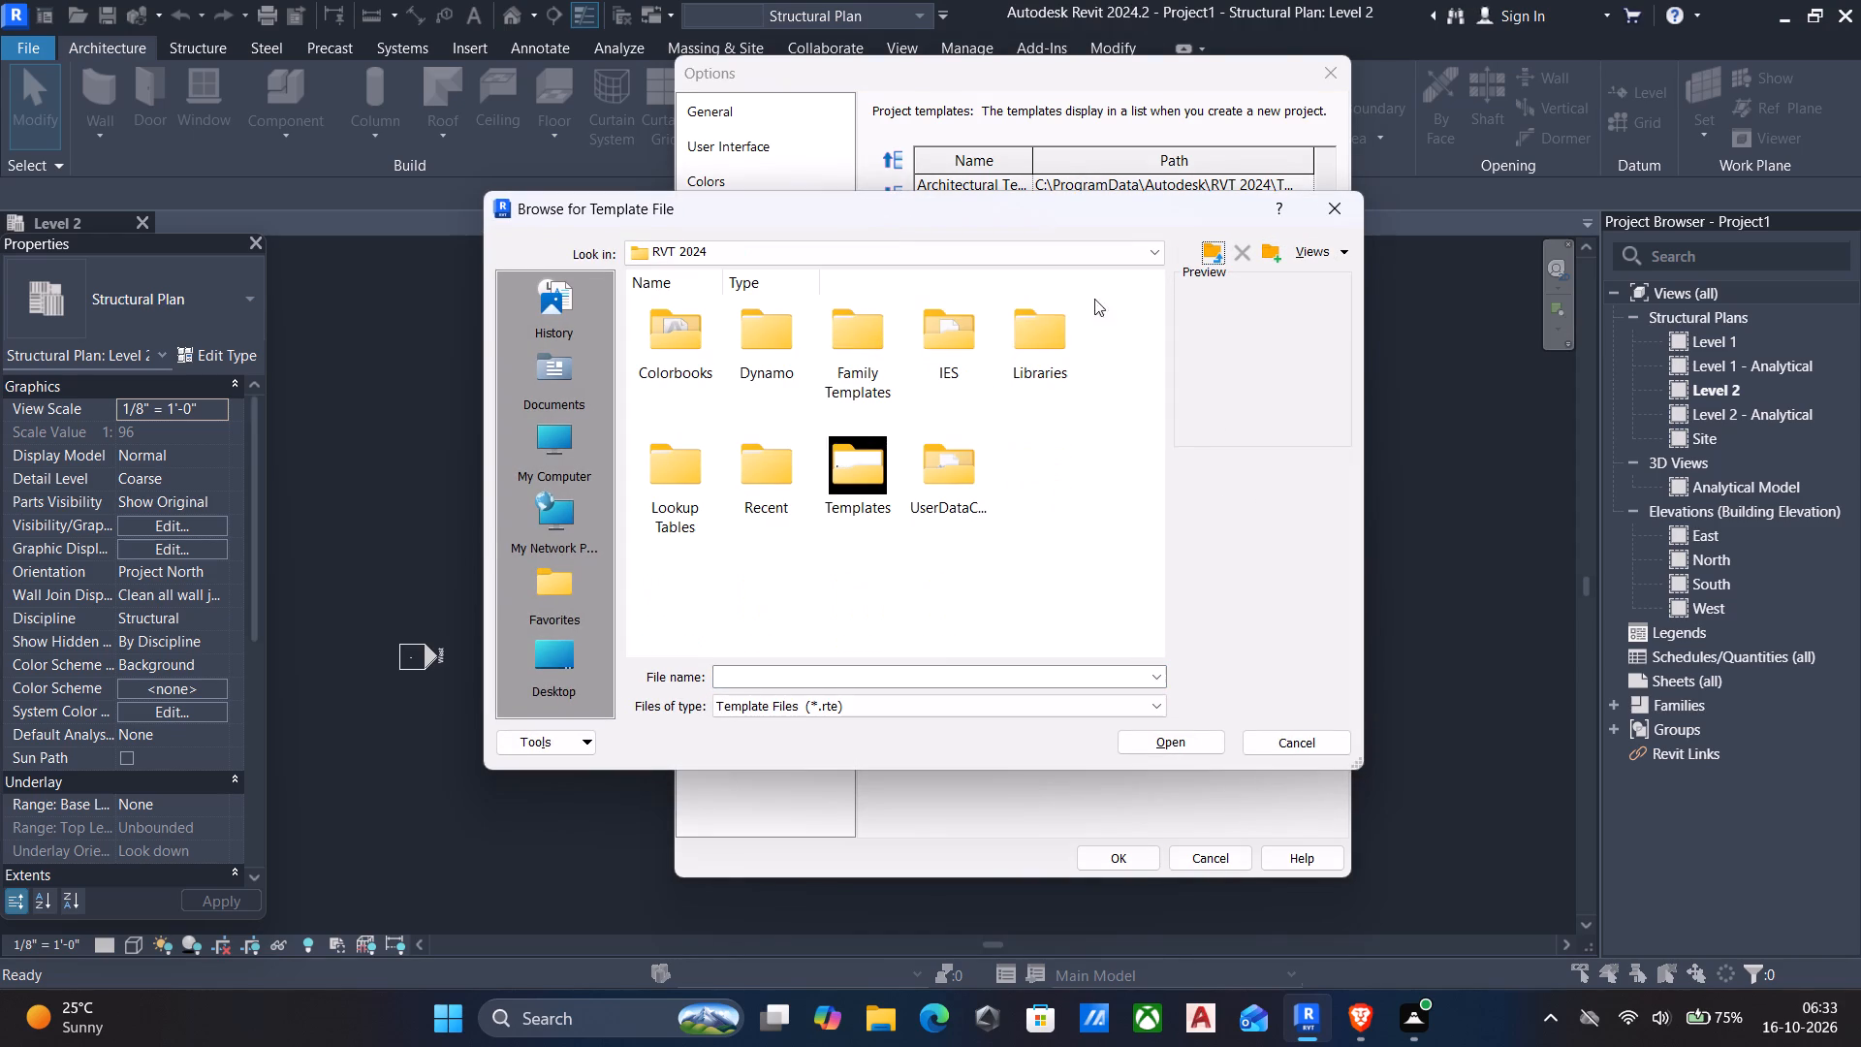
{"action": "left_click", "coordinate": [847, 469]}
{"action": "left_click", "coordinate": [848, 463]}
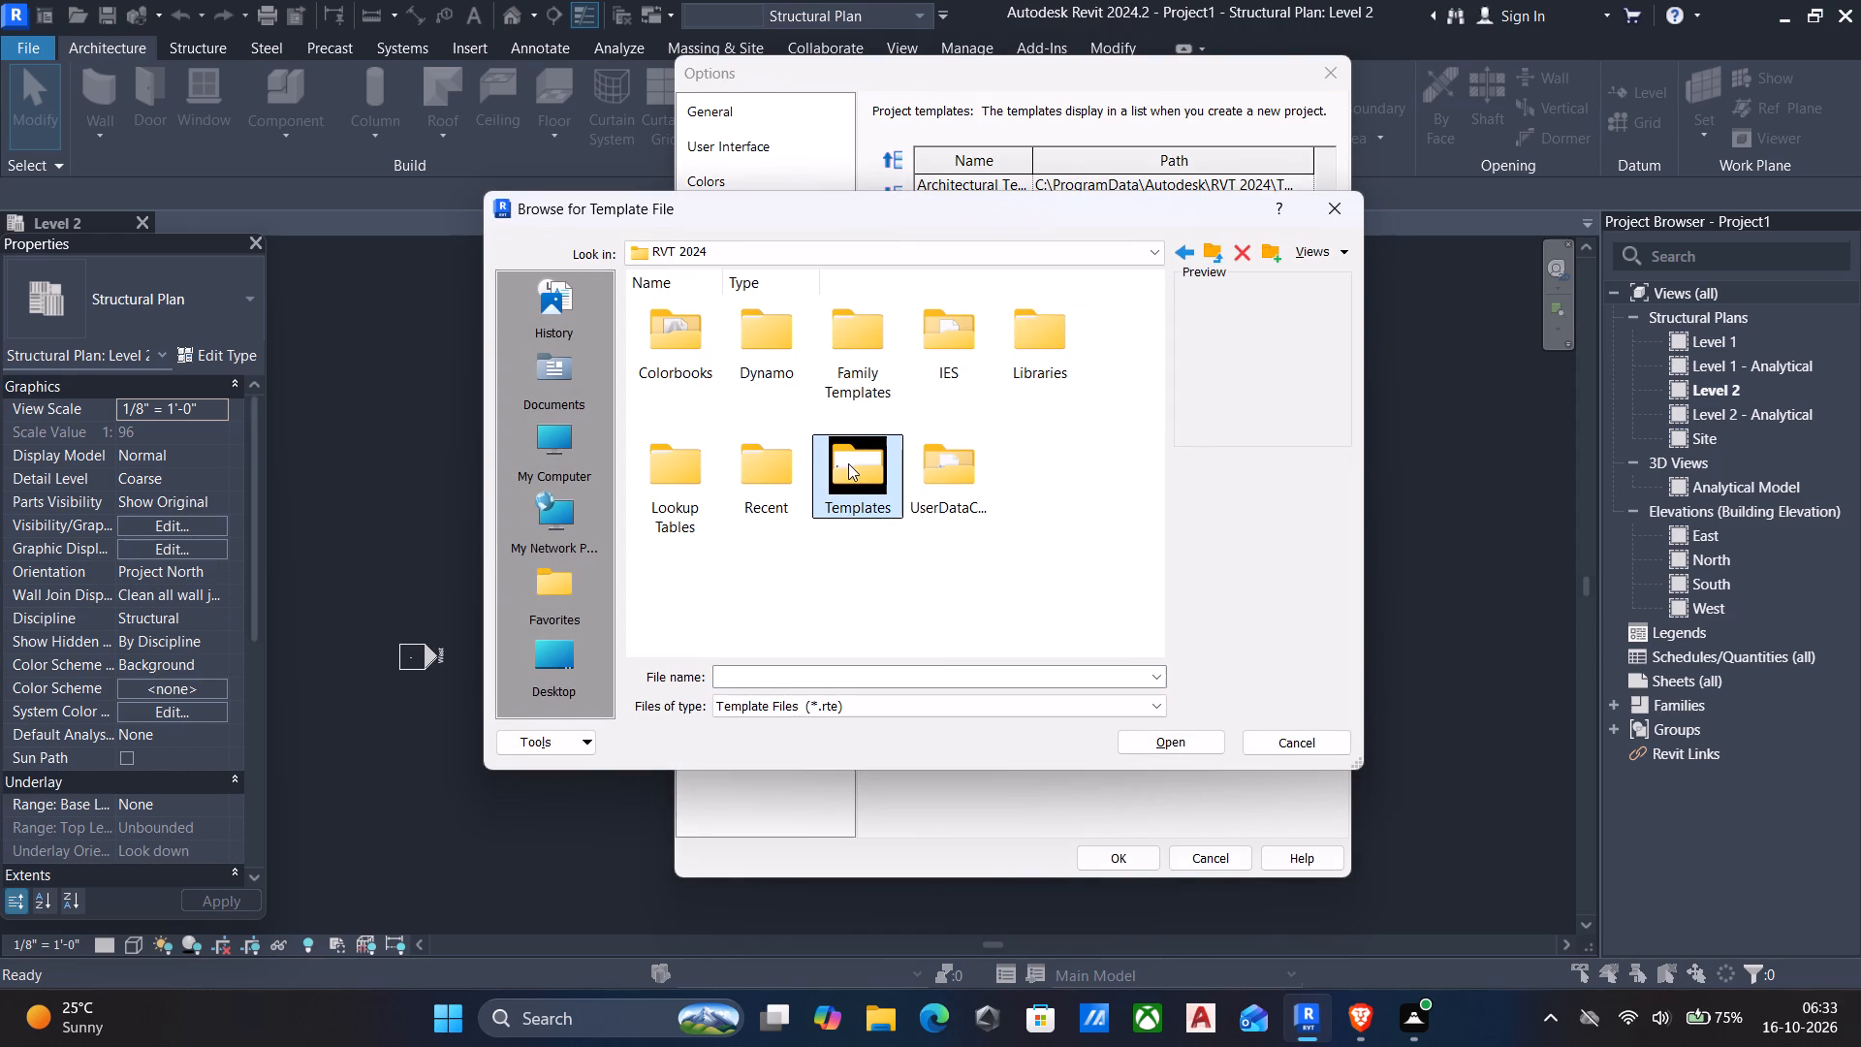
{"action": "double_click", "coordinate": [836, 463]}
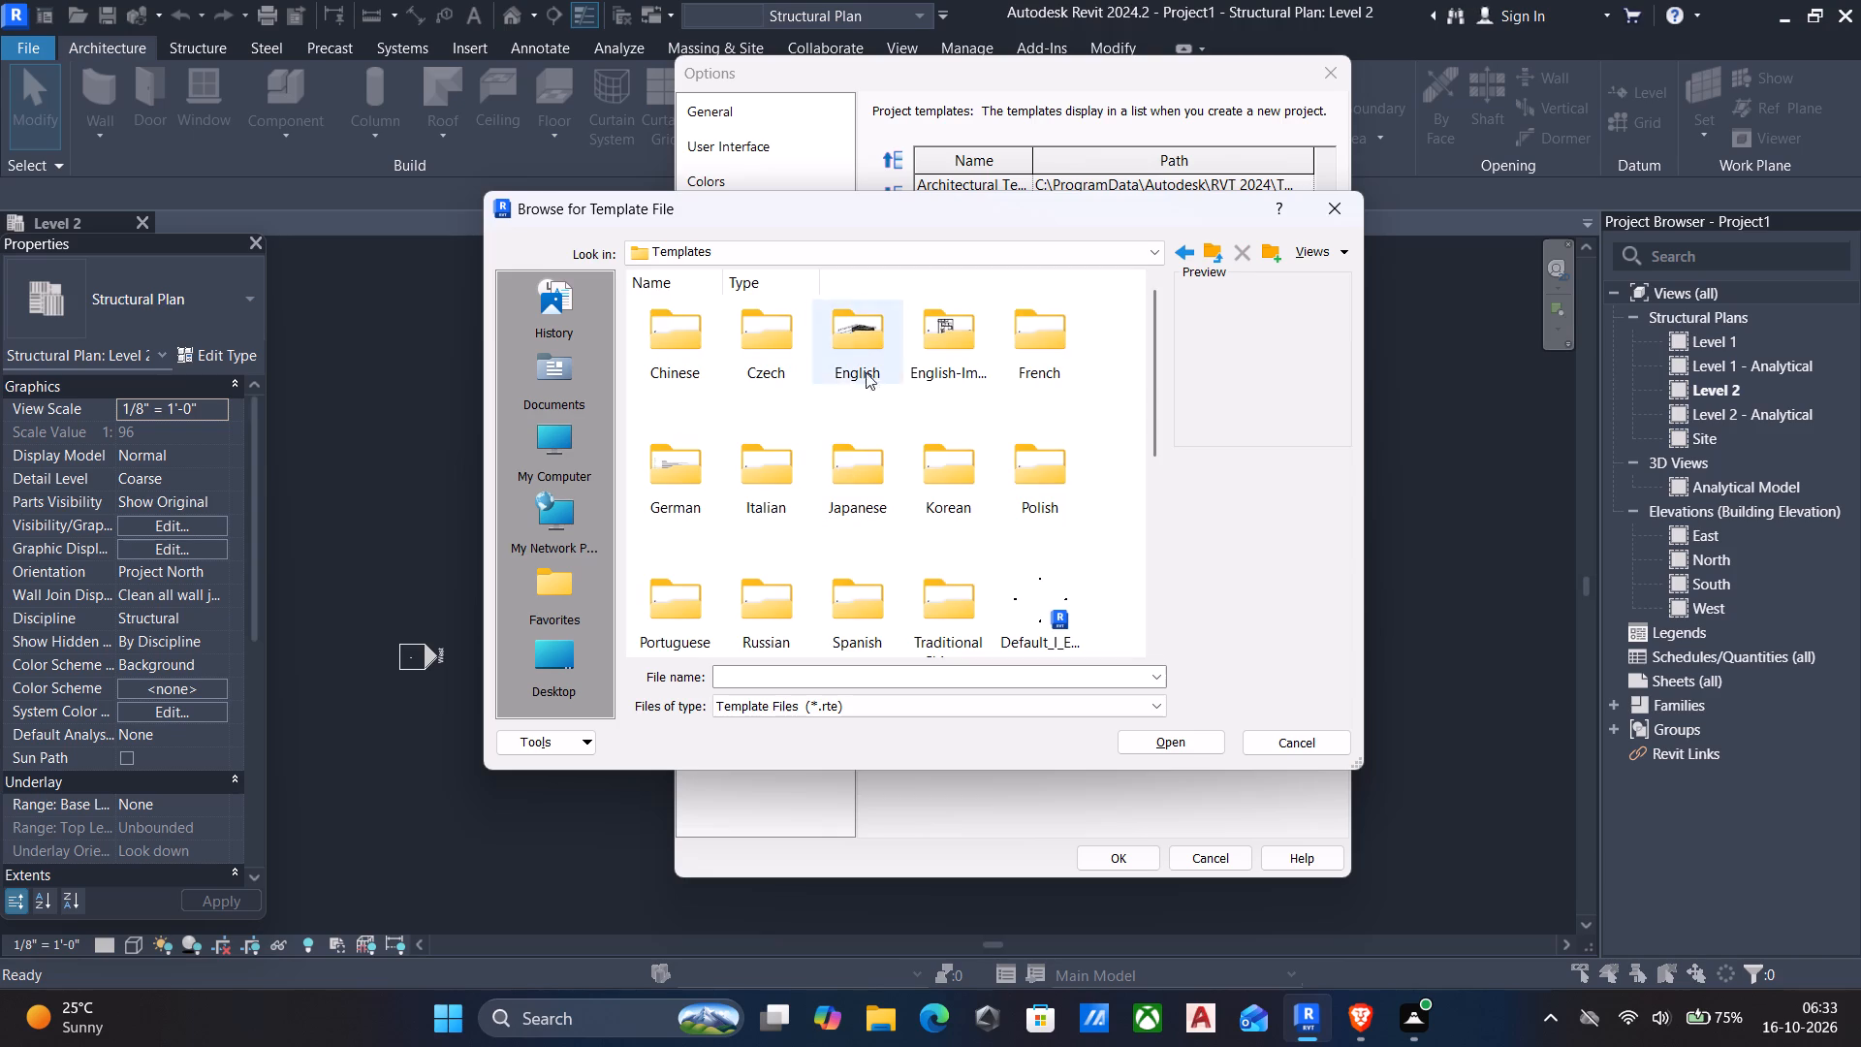
{"action": "double_click", "coordinate": [945, 339]}
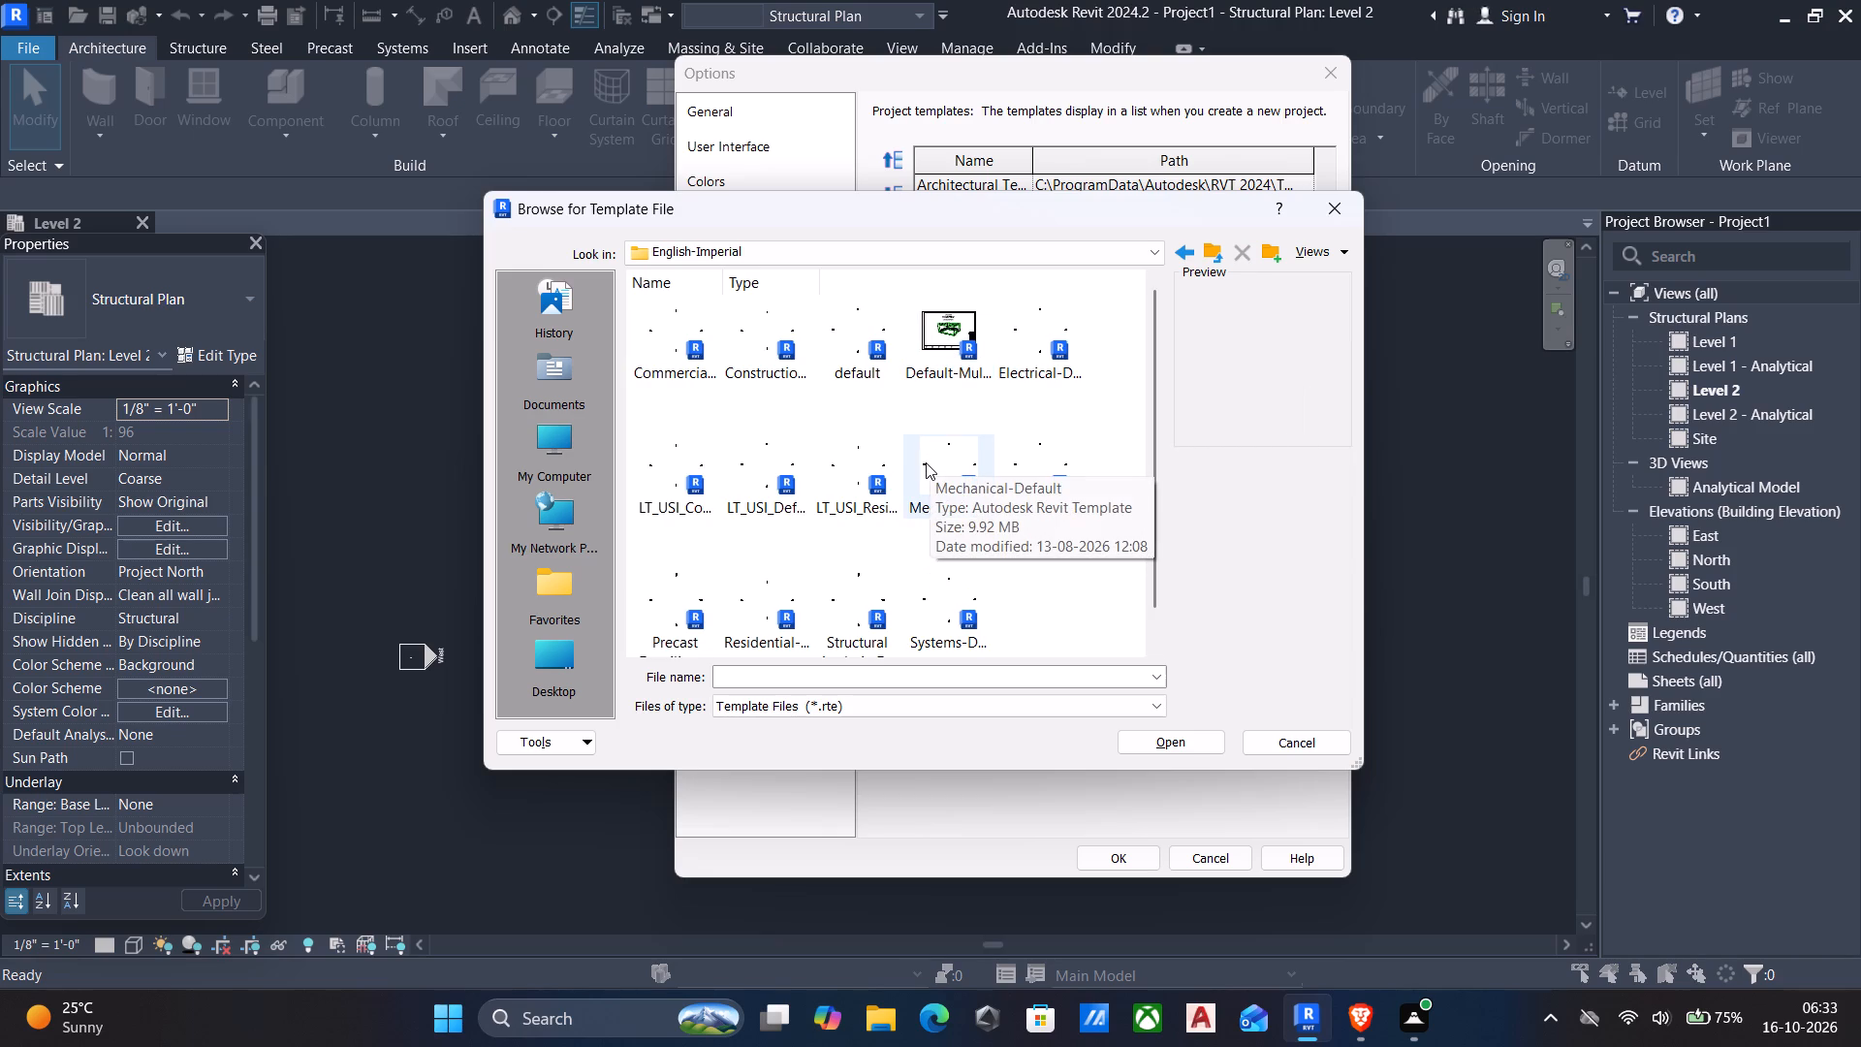
{"action": "scroll", "coordinate": [899, 527], "scroll_direction": "down", "scroll_amount": 6}
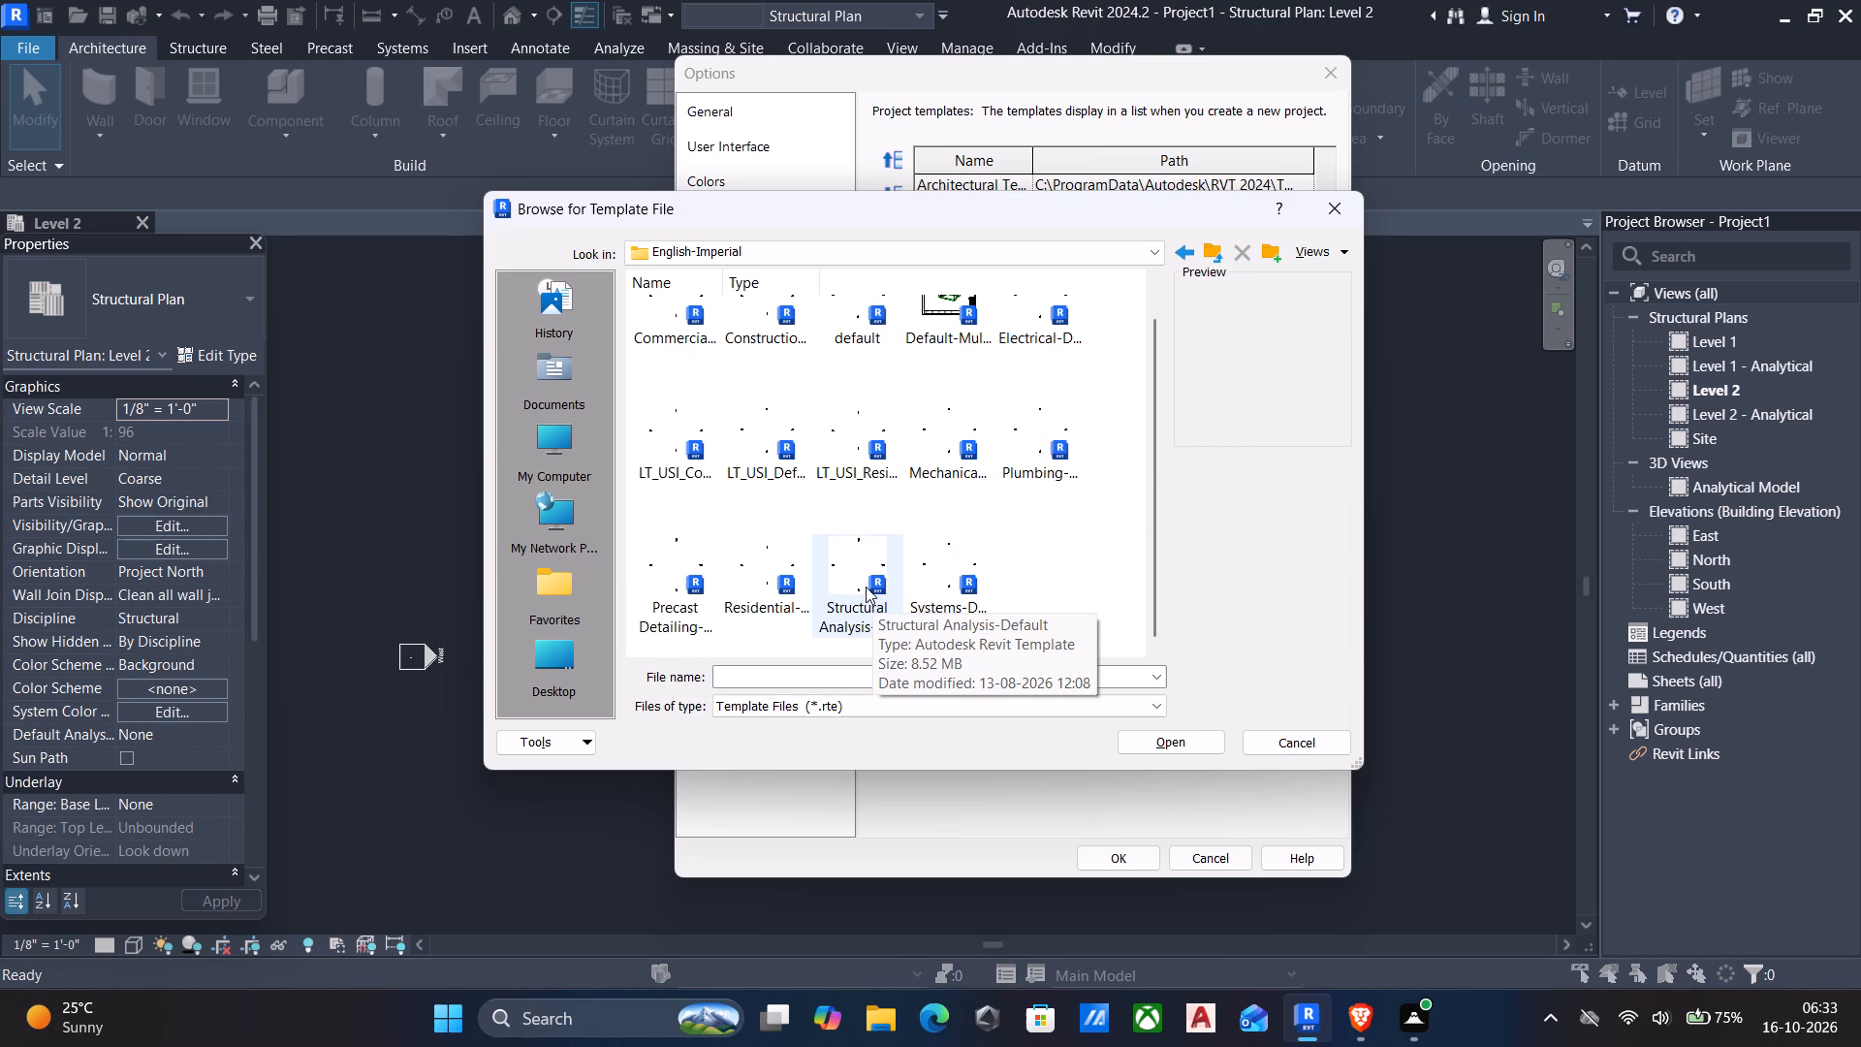
{"action": "left_click", "coordinate": [866, 587]}
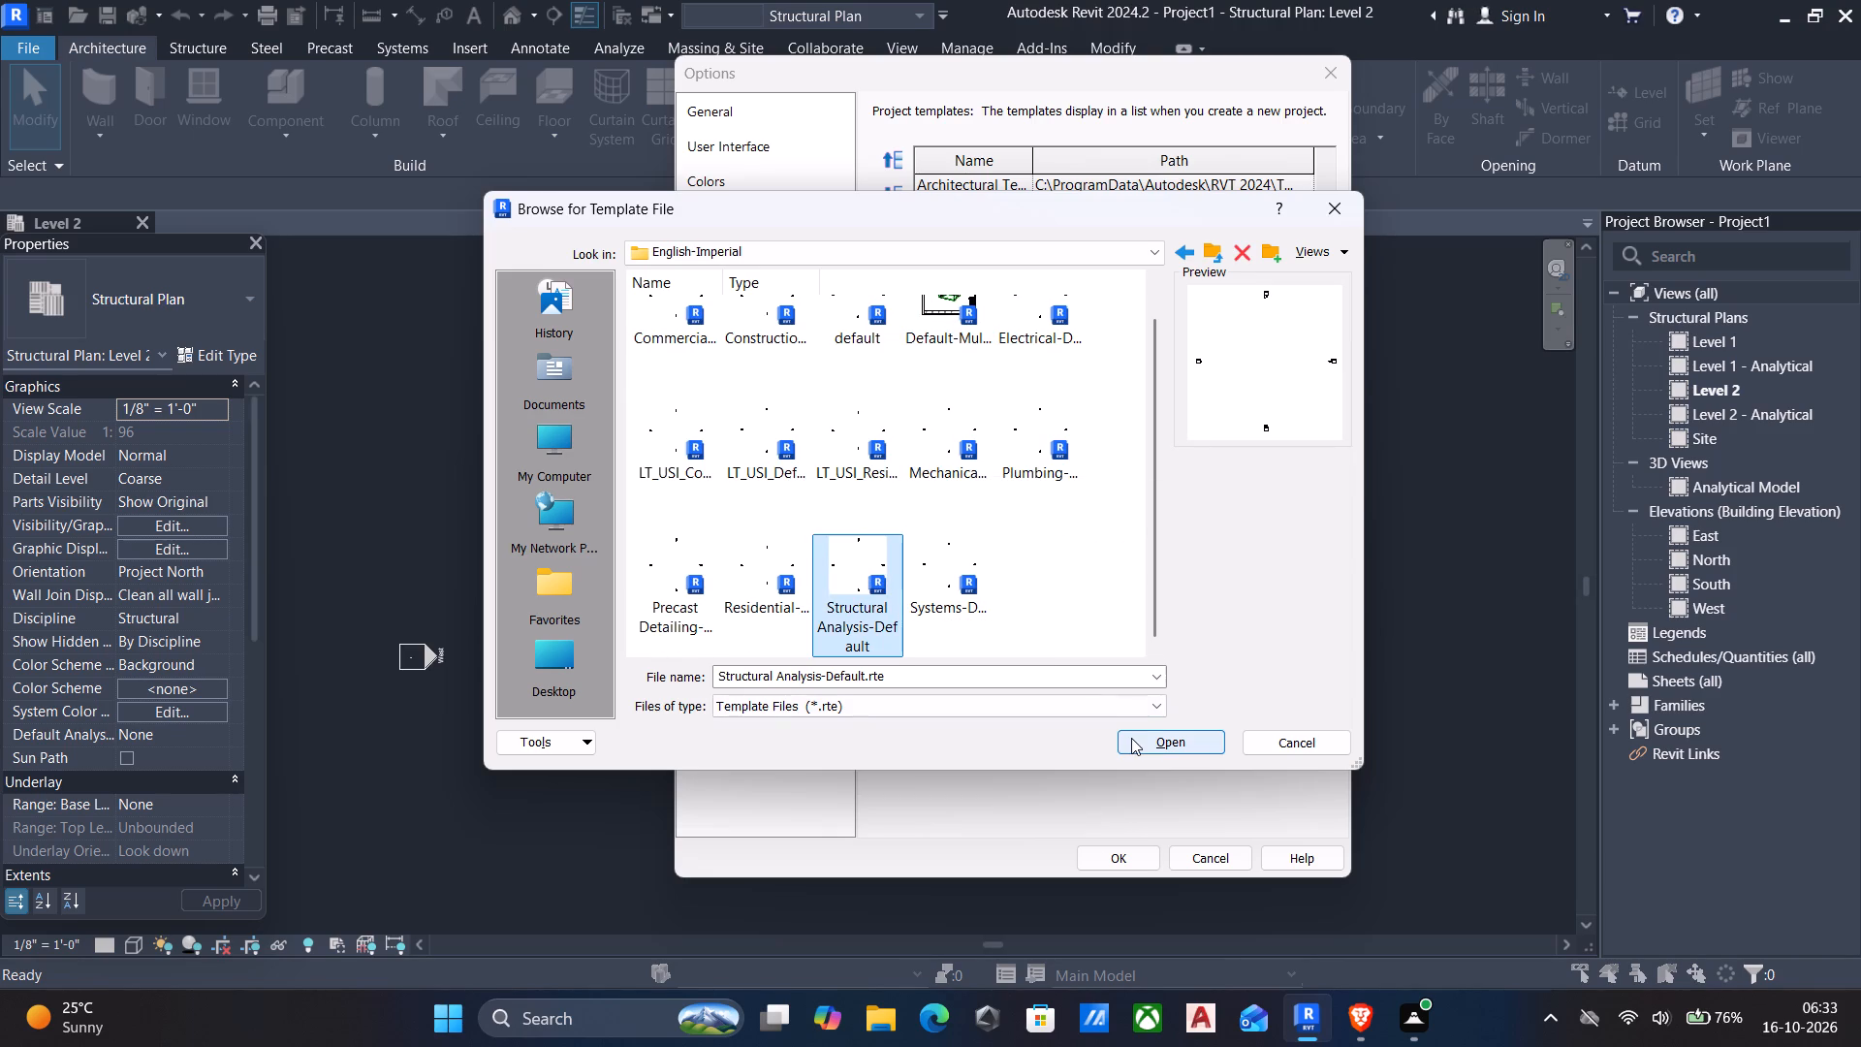
{"action": "left_click", "coordinate": [1135, 738]}
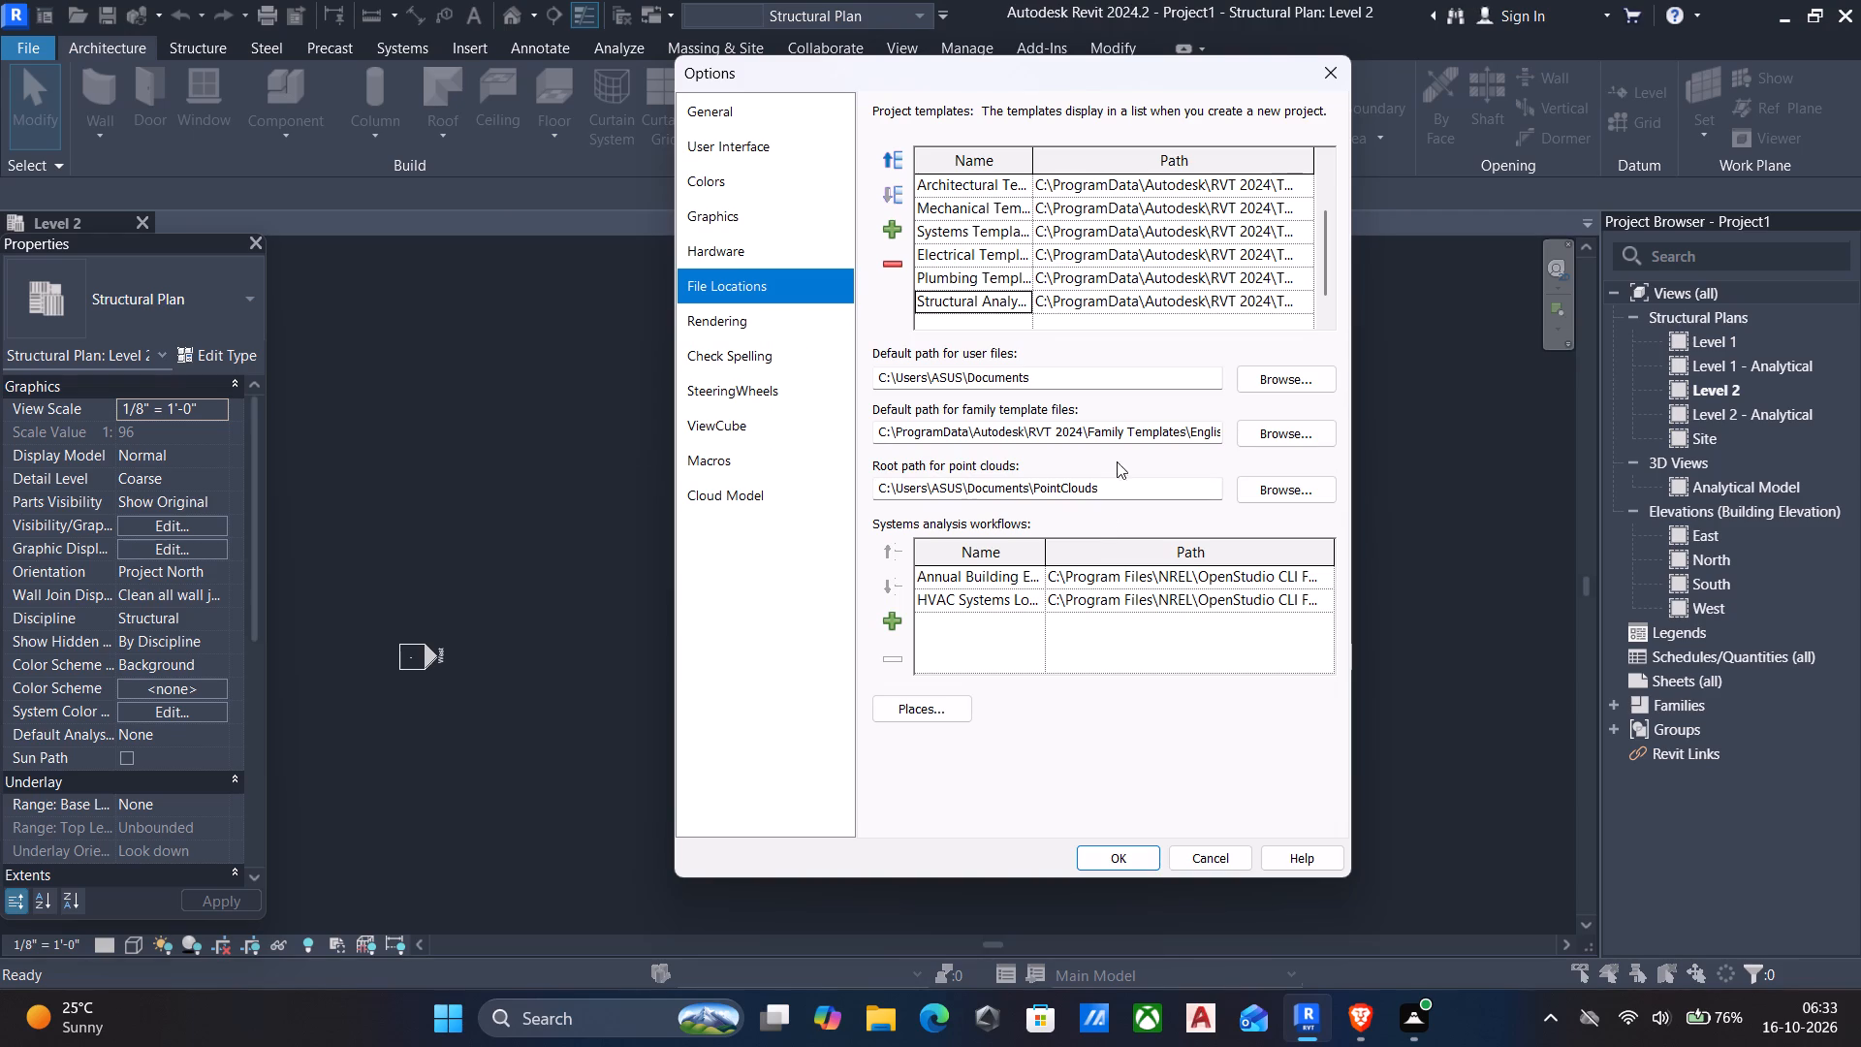
Examine the full name of the newly added Structural Analysis-Default entry in the project templates list.
{"action": "right_click", "coordinate": [1010, 301]}
{"action": "left_click", "coordinate": [1010, 301]}
{"action": "key", "text": "Right"}
{"action": "key", "text": "Right"}
{"action": "key", "text": "Right"}
{"action": "key", "text": "Right"}
{"action": "key", "text": "Right"}
{"action": "key", "text": "Right"}
{"action": "key", "text": "Right"}
{"action": "key", "text": "Right"}
{"action": "key", "text": "Right"}
{"action": "key", "text": "Right"}
{"action": "key", "text": "Right"}
{"action": "key", "text": "Right"}
{"action": "key", "text": "Right"}
{"action": "key", "text": "Right"}
{"action": "key", "text": "Right"}
{"action": "key", "text": "Right"}
{"action": "key", "text": "Right"}
{"action": "key", "text": "Right"}
{"action": "key", "text": "Right"}
{"action": "key", "text": "Right"}
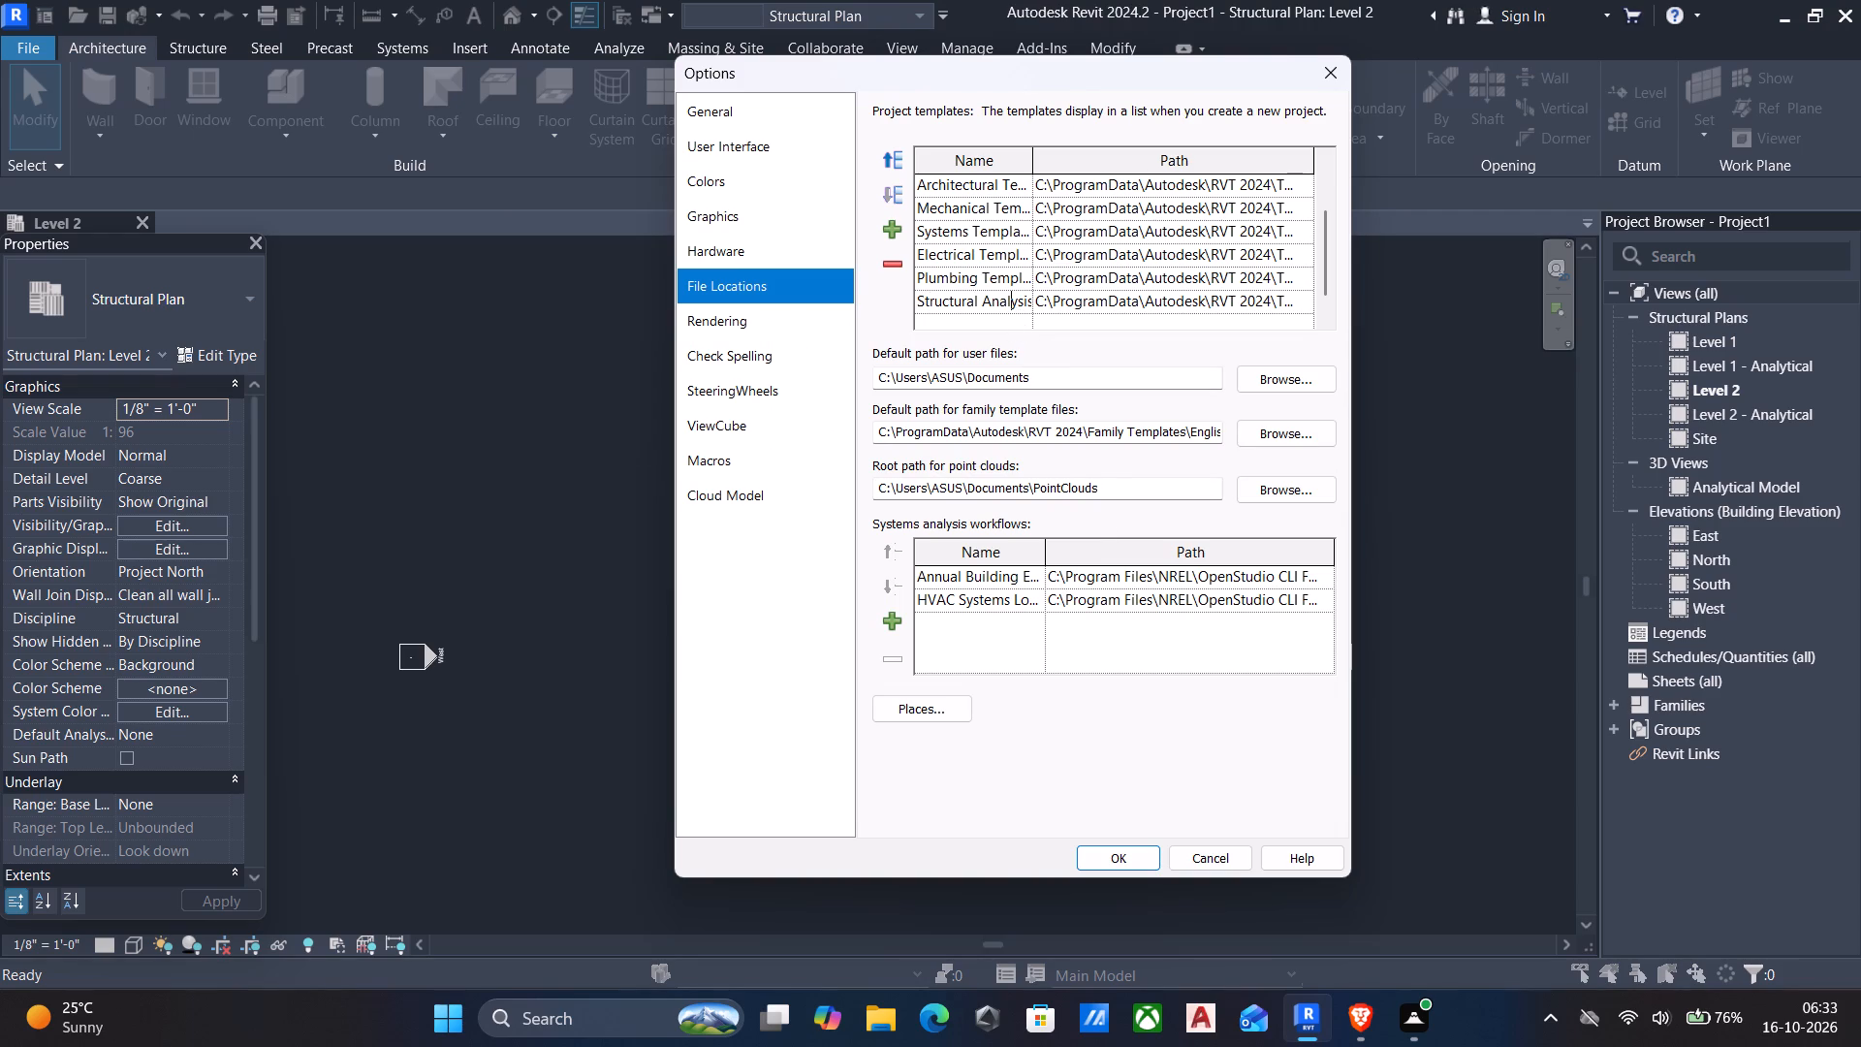
{"action": "left_click", "coordinate": [1010, 301]}
{"action": "key", "text": "Right"}
{"action": "key", "text": "Right"}
{"action": "key", "text": "Right"}
{"action": "key", "text": "Right"}
{"action": "key", "text": "Right"}
{"action": "key", "text": "Right"}
{"action": "key", "text": "Right"}
{"action": "key", "text": "Right"}
{"action": "key", "text": "Right"}
{"action": "key", "text": "Right"}
{"action": "key", "text": "Right"}
{"action": "key", "text": "Right"}
{"action": "key", "text": "Right"}
{"action": "key", "text": "Right"}
{"action": "key", "text": "Right"}
{"action": "key", "text": "Right"}
{"action": "key", "text": "Right"}
{"action": "key", "text": "Right"}
{"action": "key", "text": "Right"}
{"action": "key", "text": "Right"}
{"action": "key", "text": "Right"}
{"action": "key", "text": "Right"}
{"action": "key", "text": "Right"}
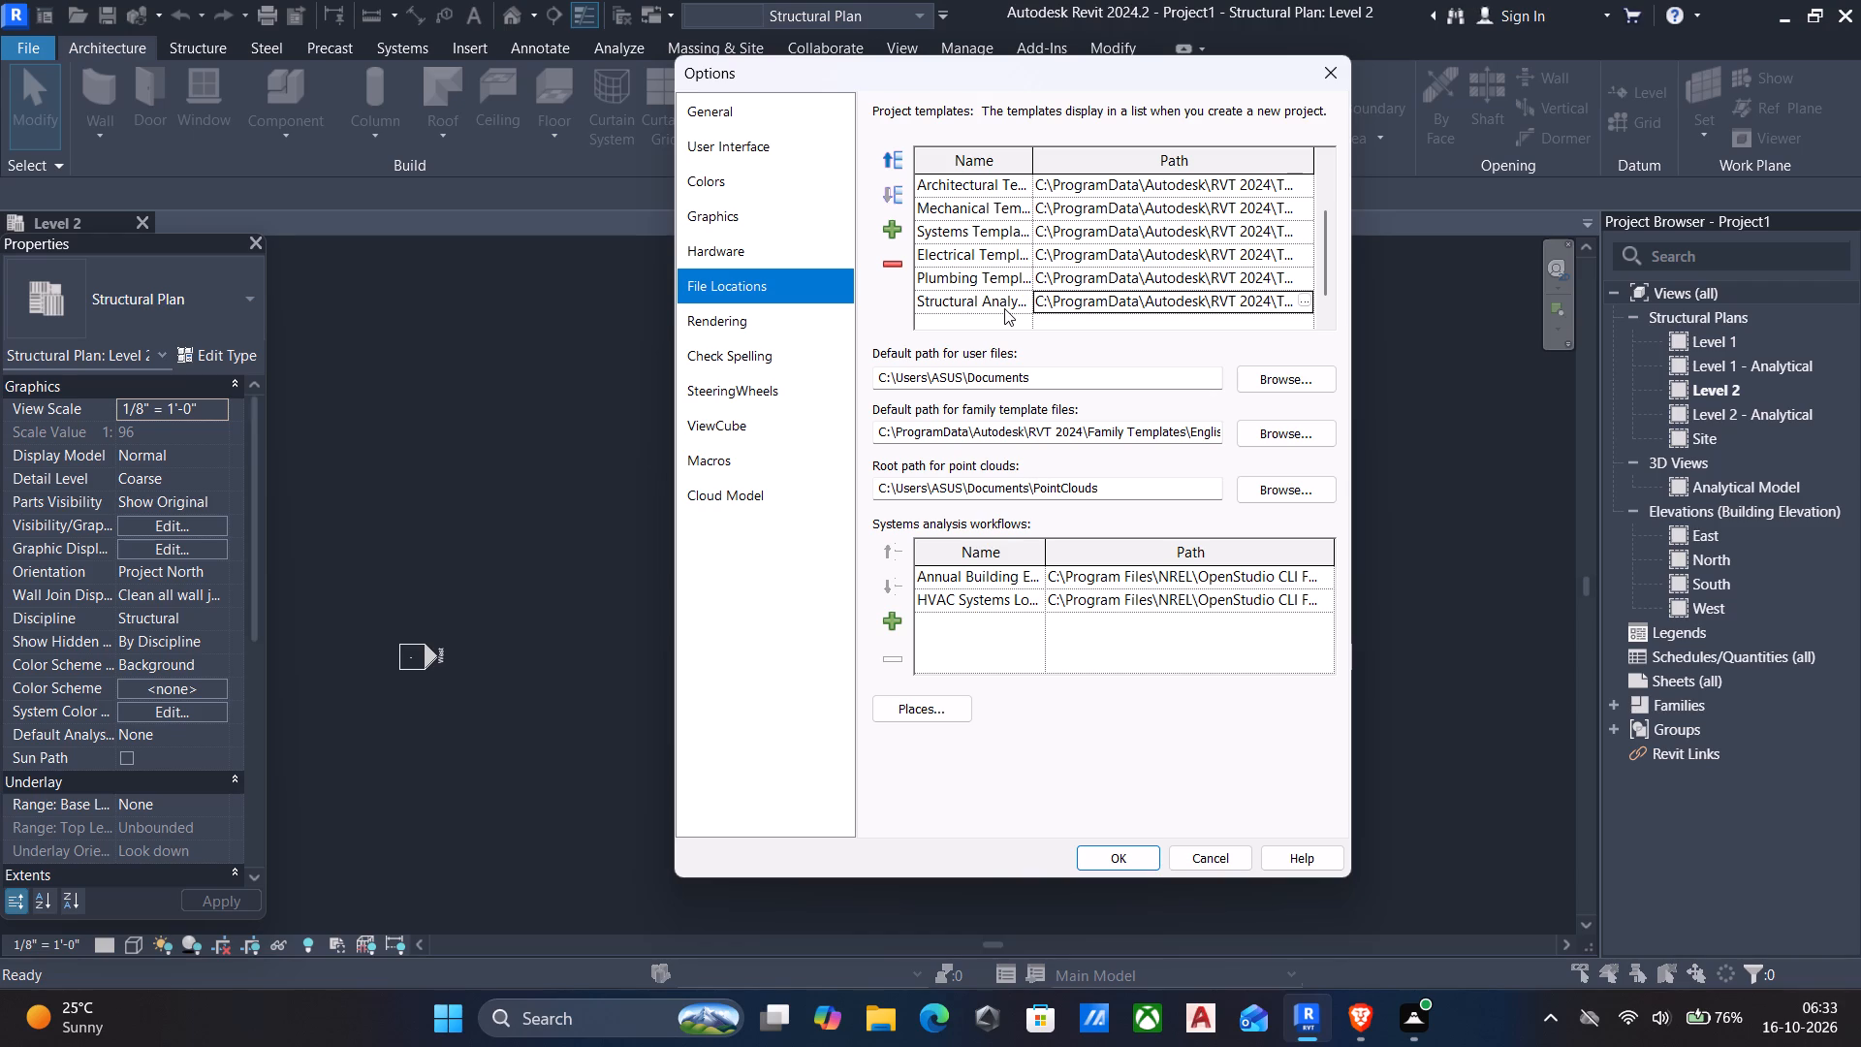
{"action": "left_click", "coordinate": [998, 305]}
{"action": "key", "text": "Right"}
{"action": "key", "text": "Right"}
{"action": "key", "text": "Right"}
{"action": "key", "text": "Right"}
{"action": "key", "text": "Right"}
{"action": "key", "text": "Right"}
{"action": "key", "text": "Right"}
{"action": "key", "text": "Right"}
{"action": "key", "text": "Right"}
{"action": "key", "text": "Right"}
{"action": "key", "text": "Right"}
{"action": "key", "text": "Right"}
{"action": "key", "text": "Right"}
{"action": "key", "text": "Right"}
{"action": "key", "text": "Right"}
{"action": "key", "text": "Right"}
{"action": "key", "text": "Right"}
{"action": "key", "text": "Right"}
{"action": "key", "text": "Right"}
{"action": "key", "text": "Right"}
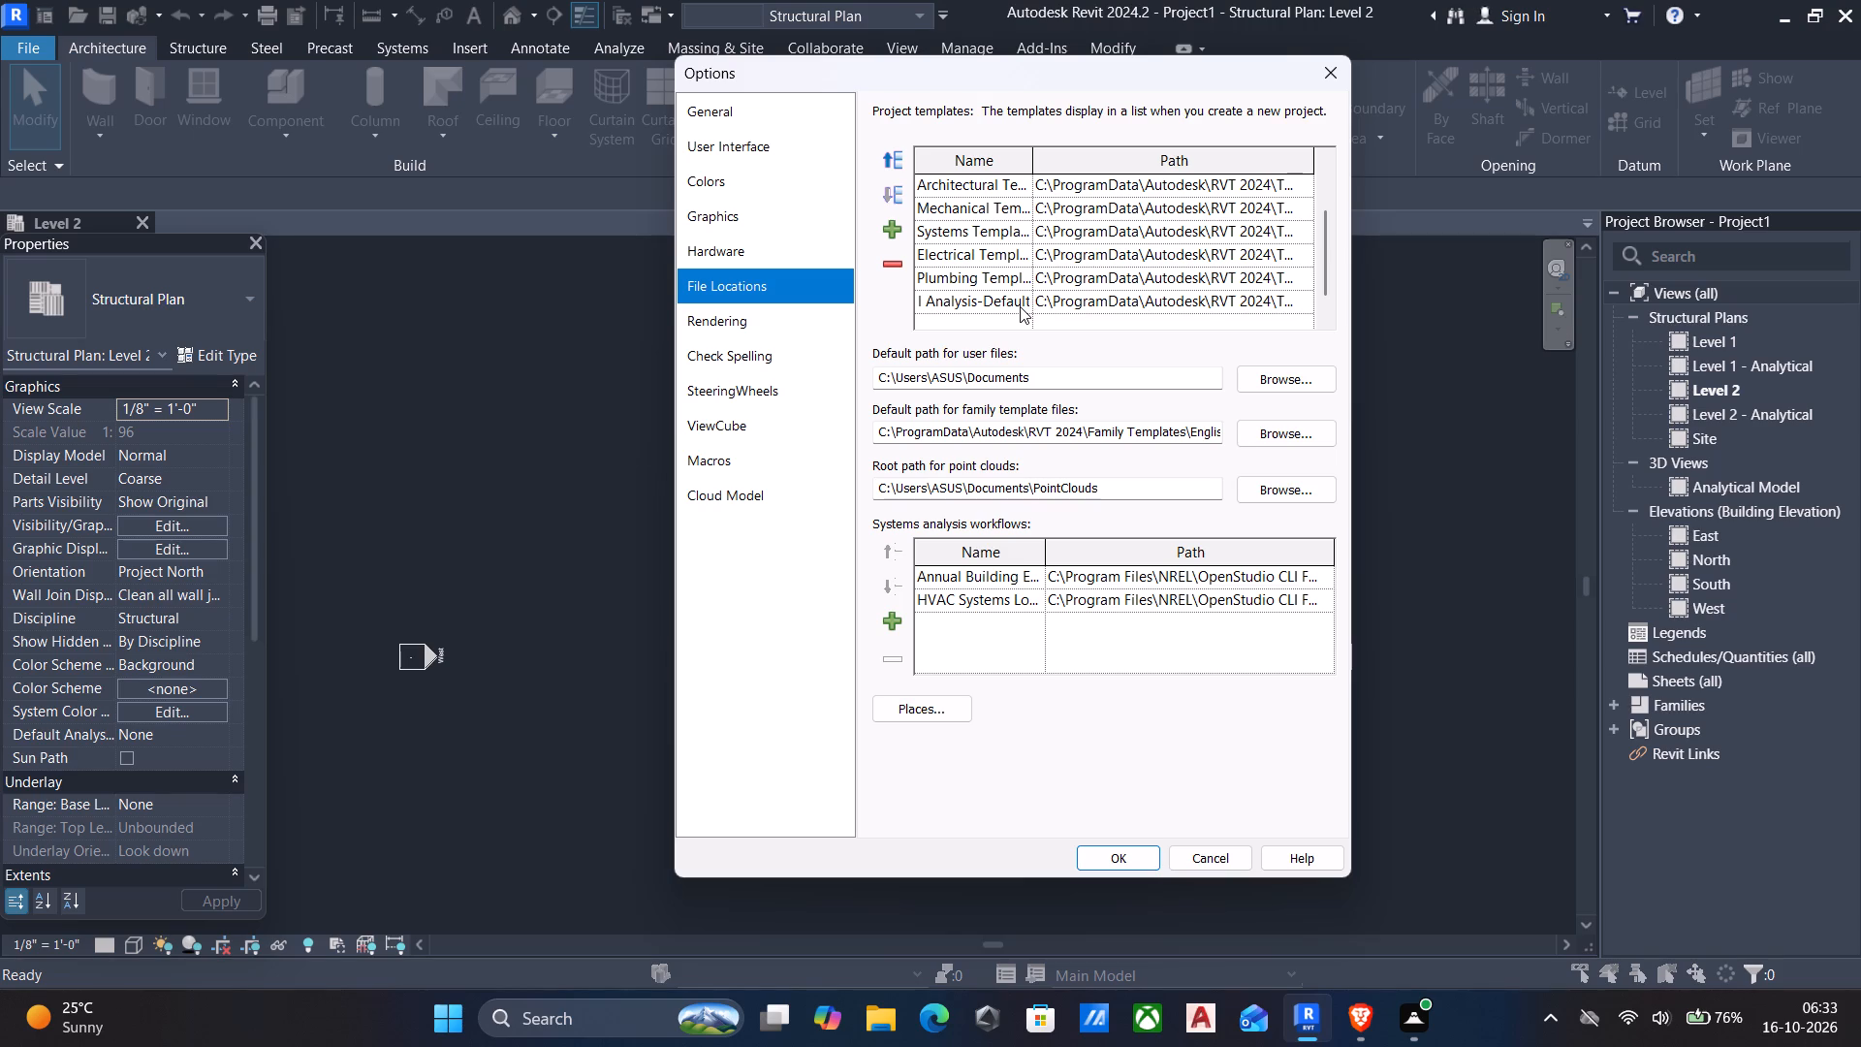
Rename the Structural Analysis-Default entry in the project templates list as Structural Imperial.
{"action": "left_click", "coordinate": [1020, 306]}
{"action": "left_click", "coordinate": [932, 302]}
{"action": "key", "text": "BackSpace"}
{"action": "key", "text": "BackSpace"}
{"action": "key", "text": "BackSpace"}
{"action": "key", "text": "BackSpace"}
{"action": "key", "text": "BackSpace"}
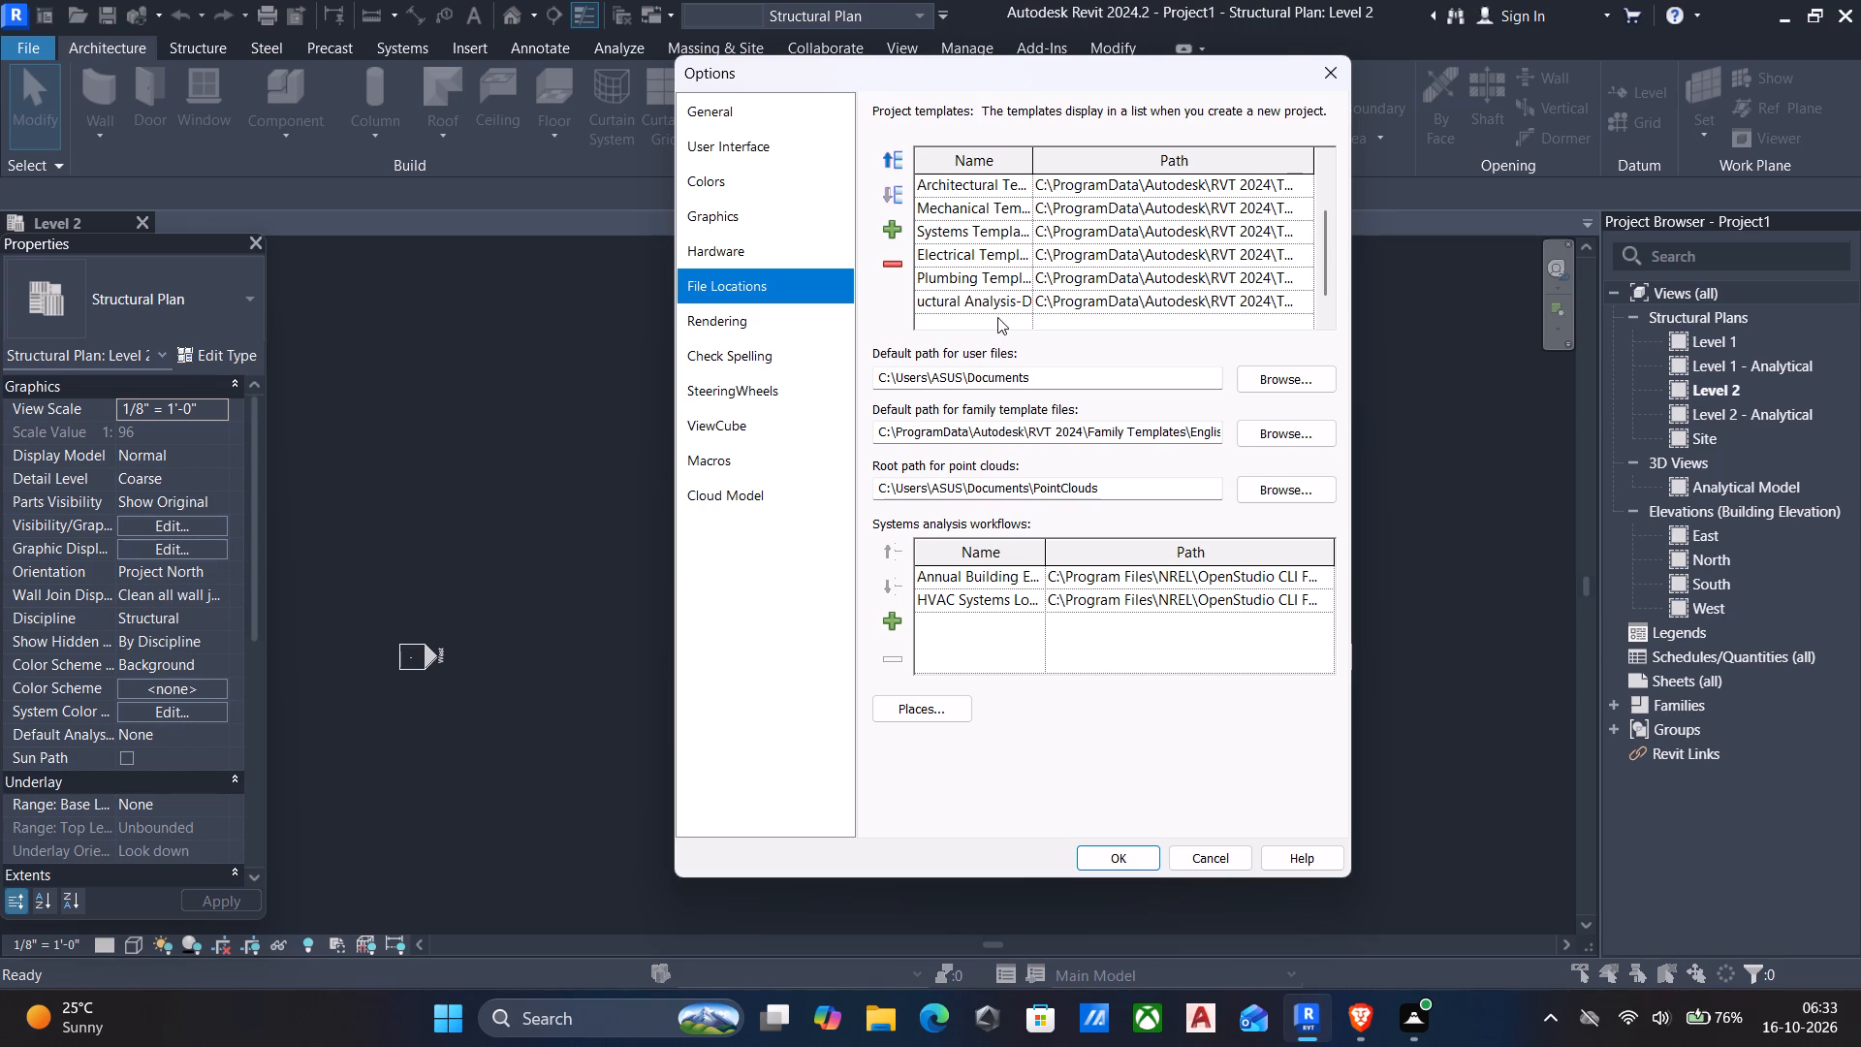
{"action": "left_click", "coordinate": [1005, 305]}
{"action": "key", "text": "Right"}
{"action": "key", "text": "Right"}
{"action": "key", "text": "Right"}
{"action": "key", "text": "Right"}
{"action": "key", "text": "Right"}
{"action": "key", "text": "Right"}
{"action": "key", "text": "Right"}
{"action": "key", "text": "Right"}
{"action": "key", "text": "Right"}
{"action": "key", "text": "Right"}
{"action": "key", "text": "Right"}
{"action": "key", "text": "Left"}
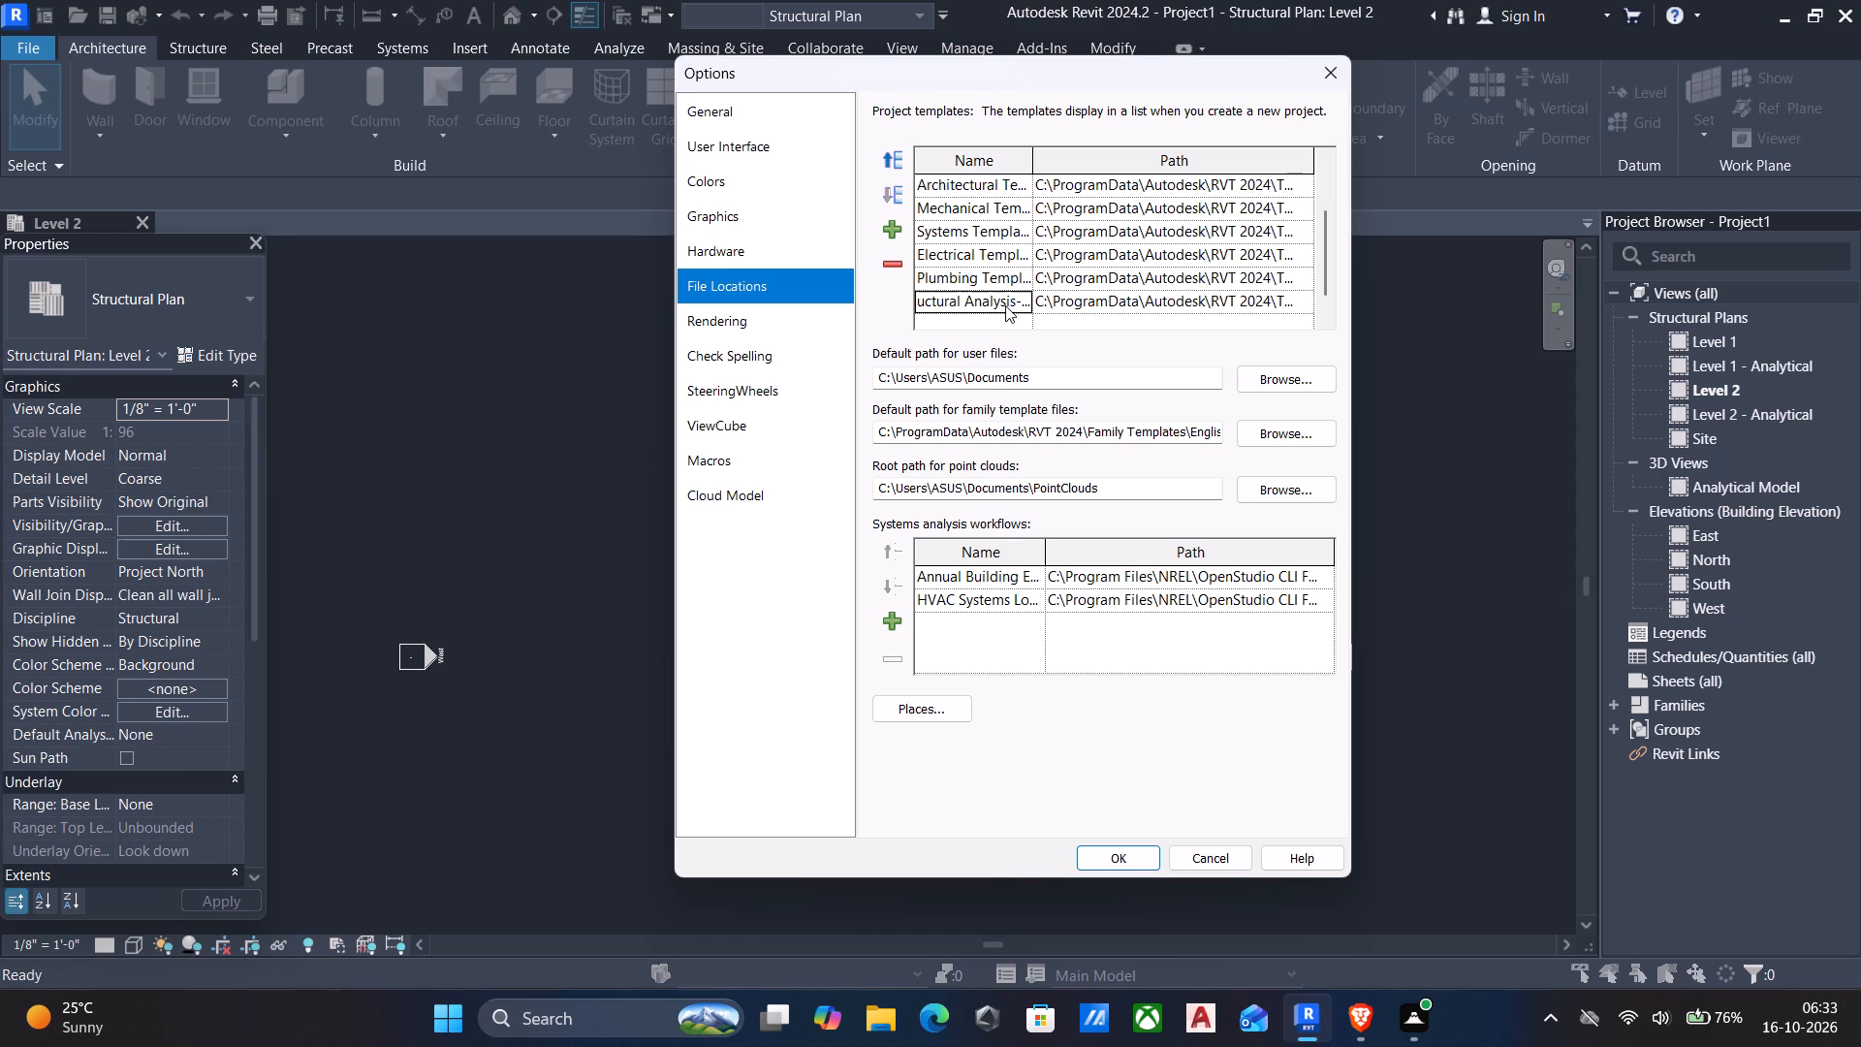
{"action": "key", "text": "BackSpace"}
{"action": "key", "text": "BackSpace"}
{"action": "key", "text": "BackSpace"}
{"action": "key", "text": "BackSpace"}
{"action": "key", "text": "BackSpace"}
{"action": "key", "text": "BackSpace"}
{"action": "key", "text": "BackSpace"}
{"action": "key", "text": "BackSpace"}
{"action": "key", "text": "BackSpace"}
{"action": "key", "text": "BackSpace"}
{"action": "key", "text": "BackSpace"}
{"action": "key", "text": "BackSpace"}
{"action": "key", "text": "BackSpace"}
{"action": "key", "text": "BackSpace"}
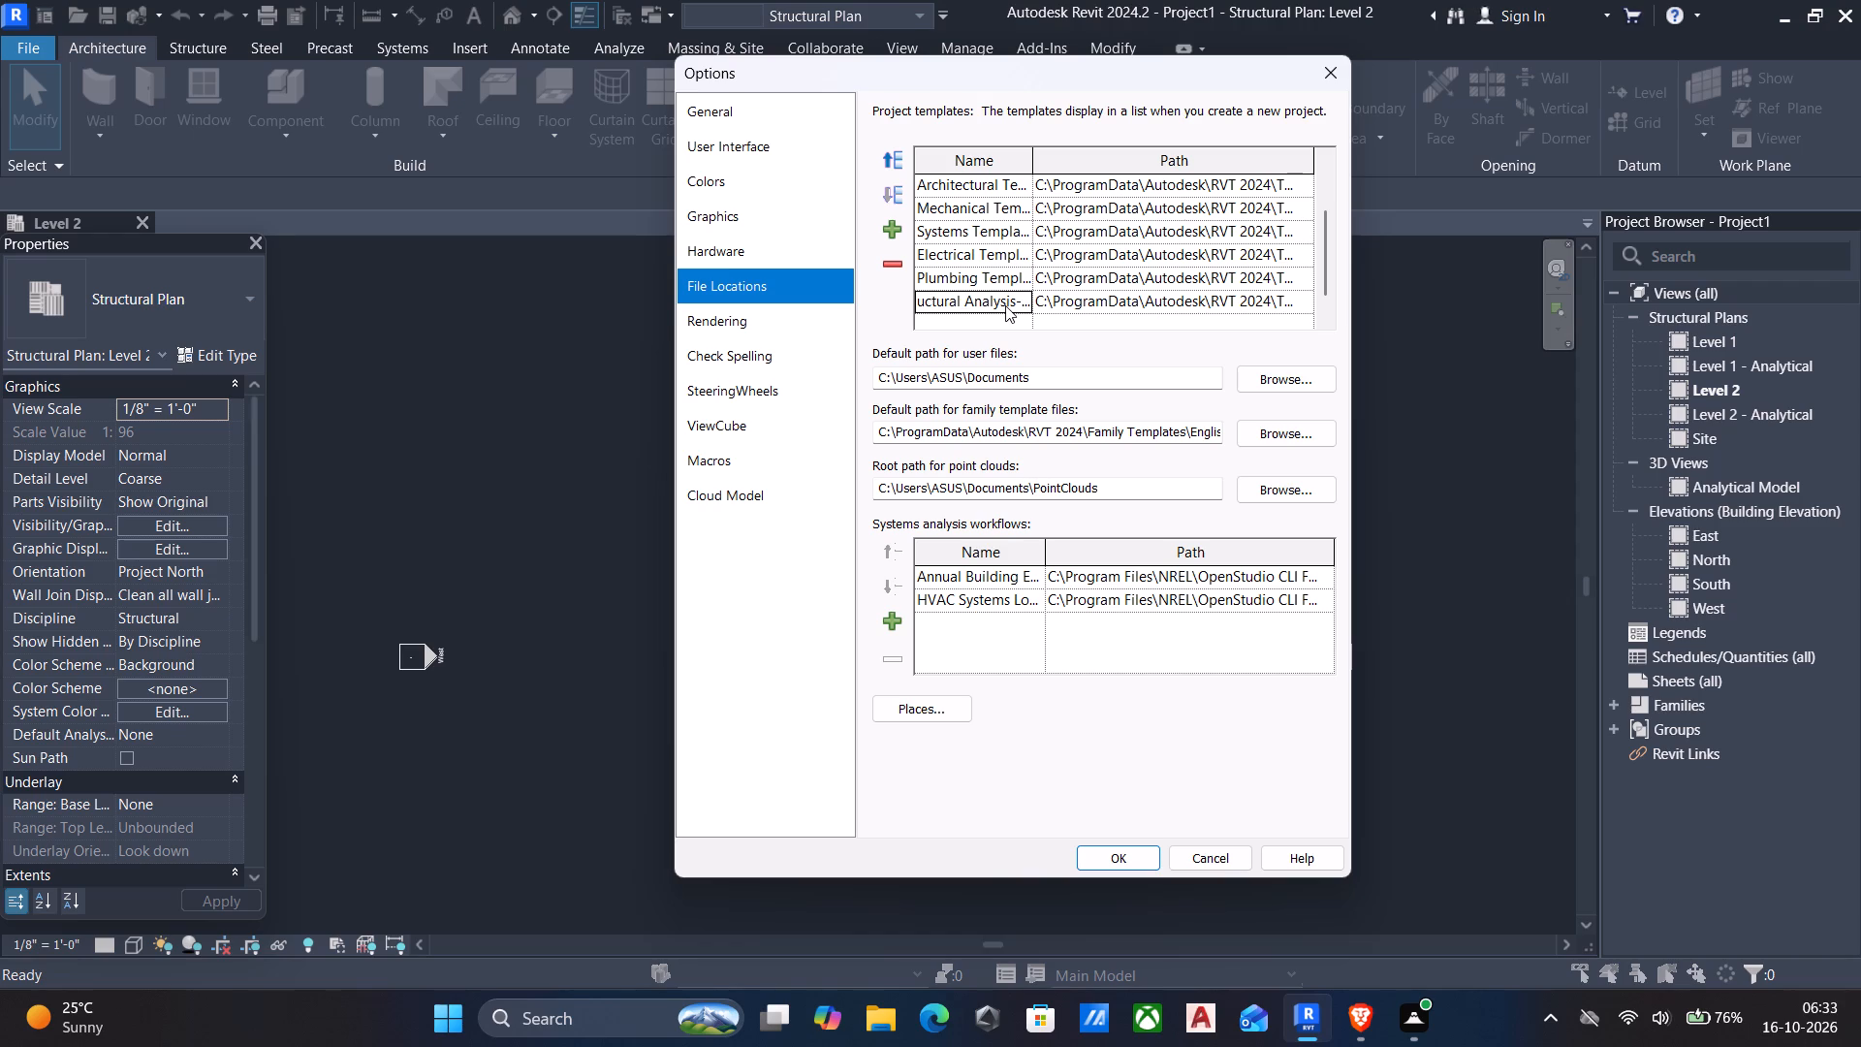
{"action": "left_click", "coordinate": [1022, 301]}
{"action": "key", "text": "BackSpace"}
{"action": "key", "text": "BackSpace"}
{"action": "key", "text": "BackSpace"}
{"action": "key", "text": "BackSpace"}
{"action": "key", "text": "BackSpace"}
{"action": "key", "text": "BackSpace"}
{"action": "key", "text": "BackSpace"}
{"action": "key", "text": "BackSpace"}
{"action": "key", "text": "BackSpace"}
{"action": "key", "text": "BackSpace"}
{"action": "key", "text": "BackSpace"}
{"action": "key", "text": "BackSpace"}
{"action": "key", "text": "BackSpace"}
{"action": "key", "text": "BackSpace"}
{"action": "key", "text": "BackSpace"}
{"action": "key", "text": "BackSpace"}
{"action": "key", "text": "BackSpace"}
{"action": "key", "text": "BackSpace"}
{"action": "key", "text": "Right"}
{"action": "key", "text": "Right"}
{"action": "key", "text": "Right"}
{"action": "key", "text": "Right"}
{"action": "key", "text": "Right"}
{"action": "key", "text": "Right"}
{"action": "key", "text": "Right"}
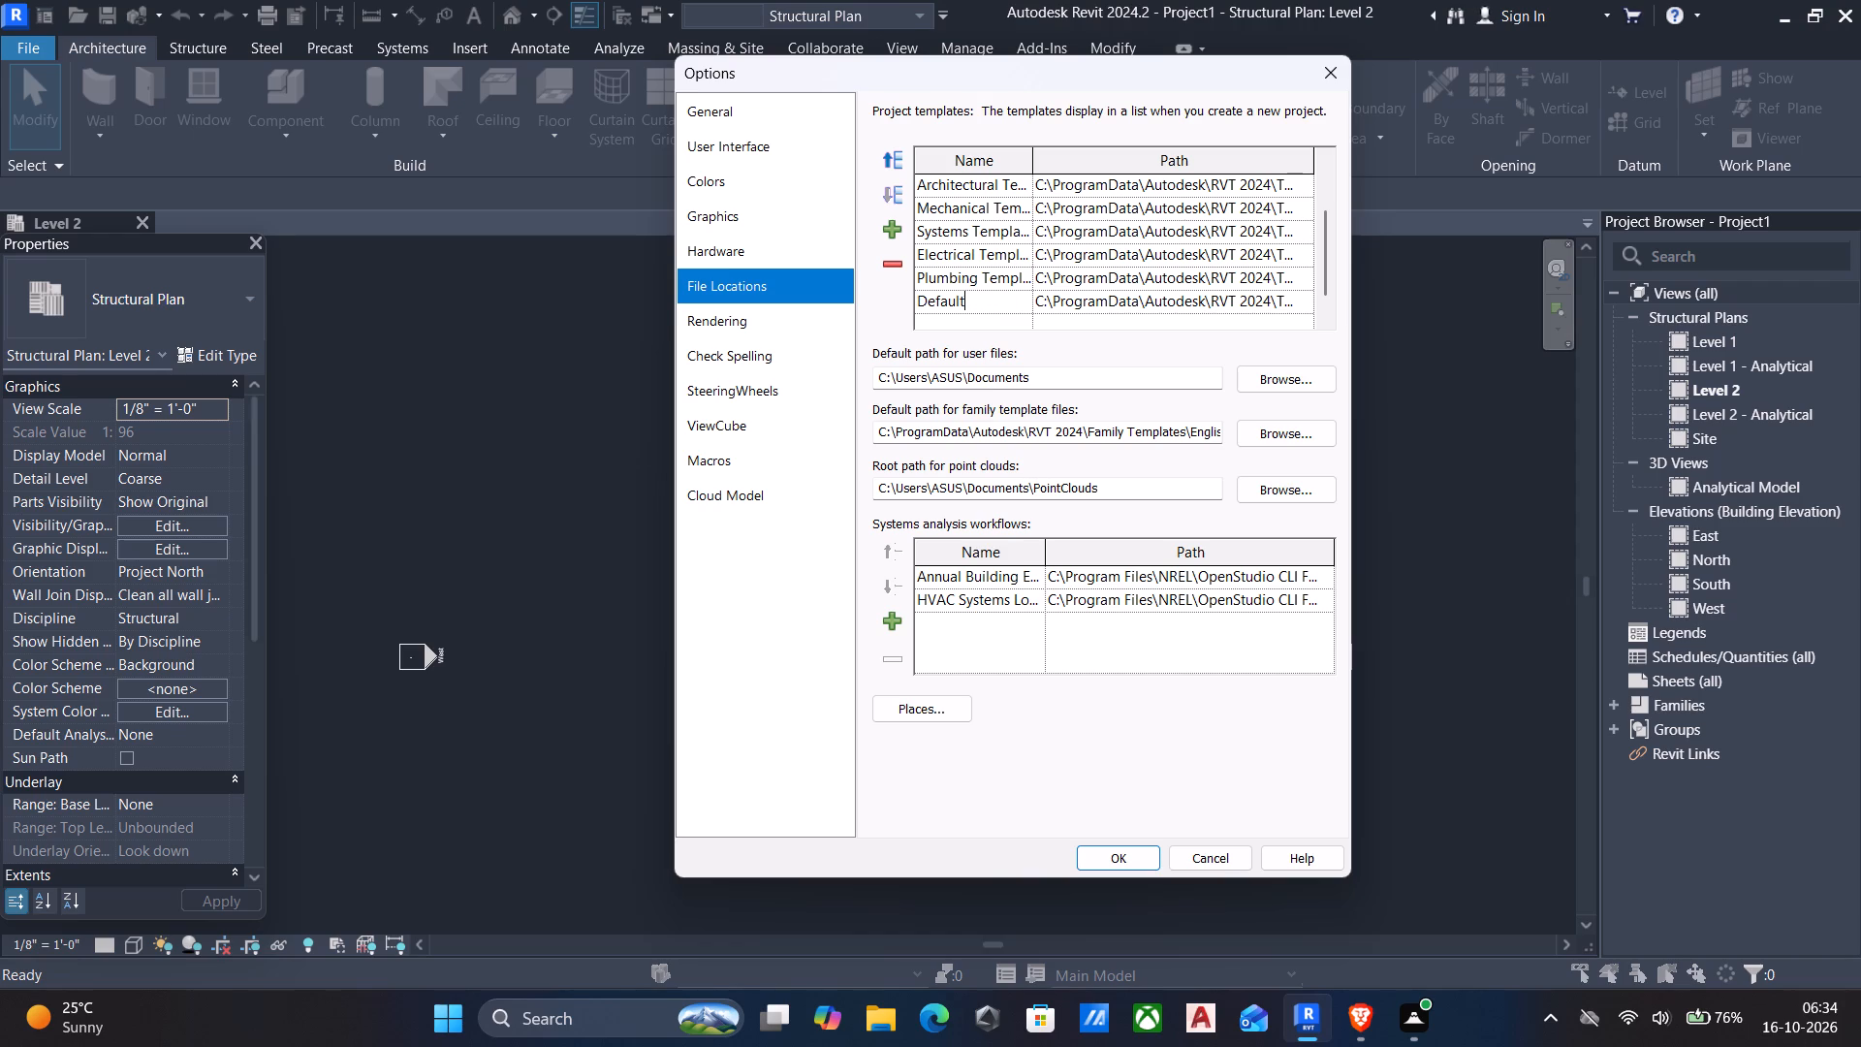
{"action": "key", "text": "BackSpace"}
{"action": "key", "text": "BackSpace"}
{"action": "key", "text": "BackSpace"}
{"action": "key", "text": "BackSpace"}
{"action": "key", "text": "BackSpace"}
{"action": "key", "text": "BackSpace"}
{"action": "key", "text": "BackSpace"}
{"action": "key", "text": "BackSpace"}
{"action": "key", "text": "BackSpace"}
{"action": "key", "text": "BackSpace"}
{"action": "key", "text": "BackSpace"}
{"action": "key", "text": "BackSpace"}
{"action": "key", "text": "BackSpace"}
{"action": "key", "text": "BackSpace"}
{"action": "key", "text": "BackSpace"}
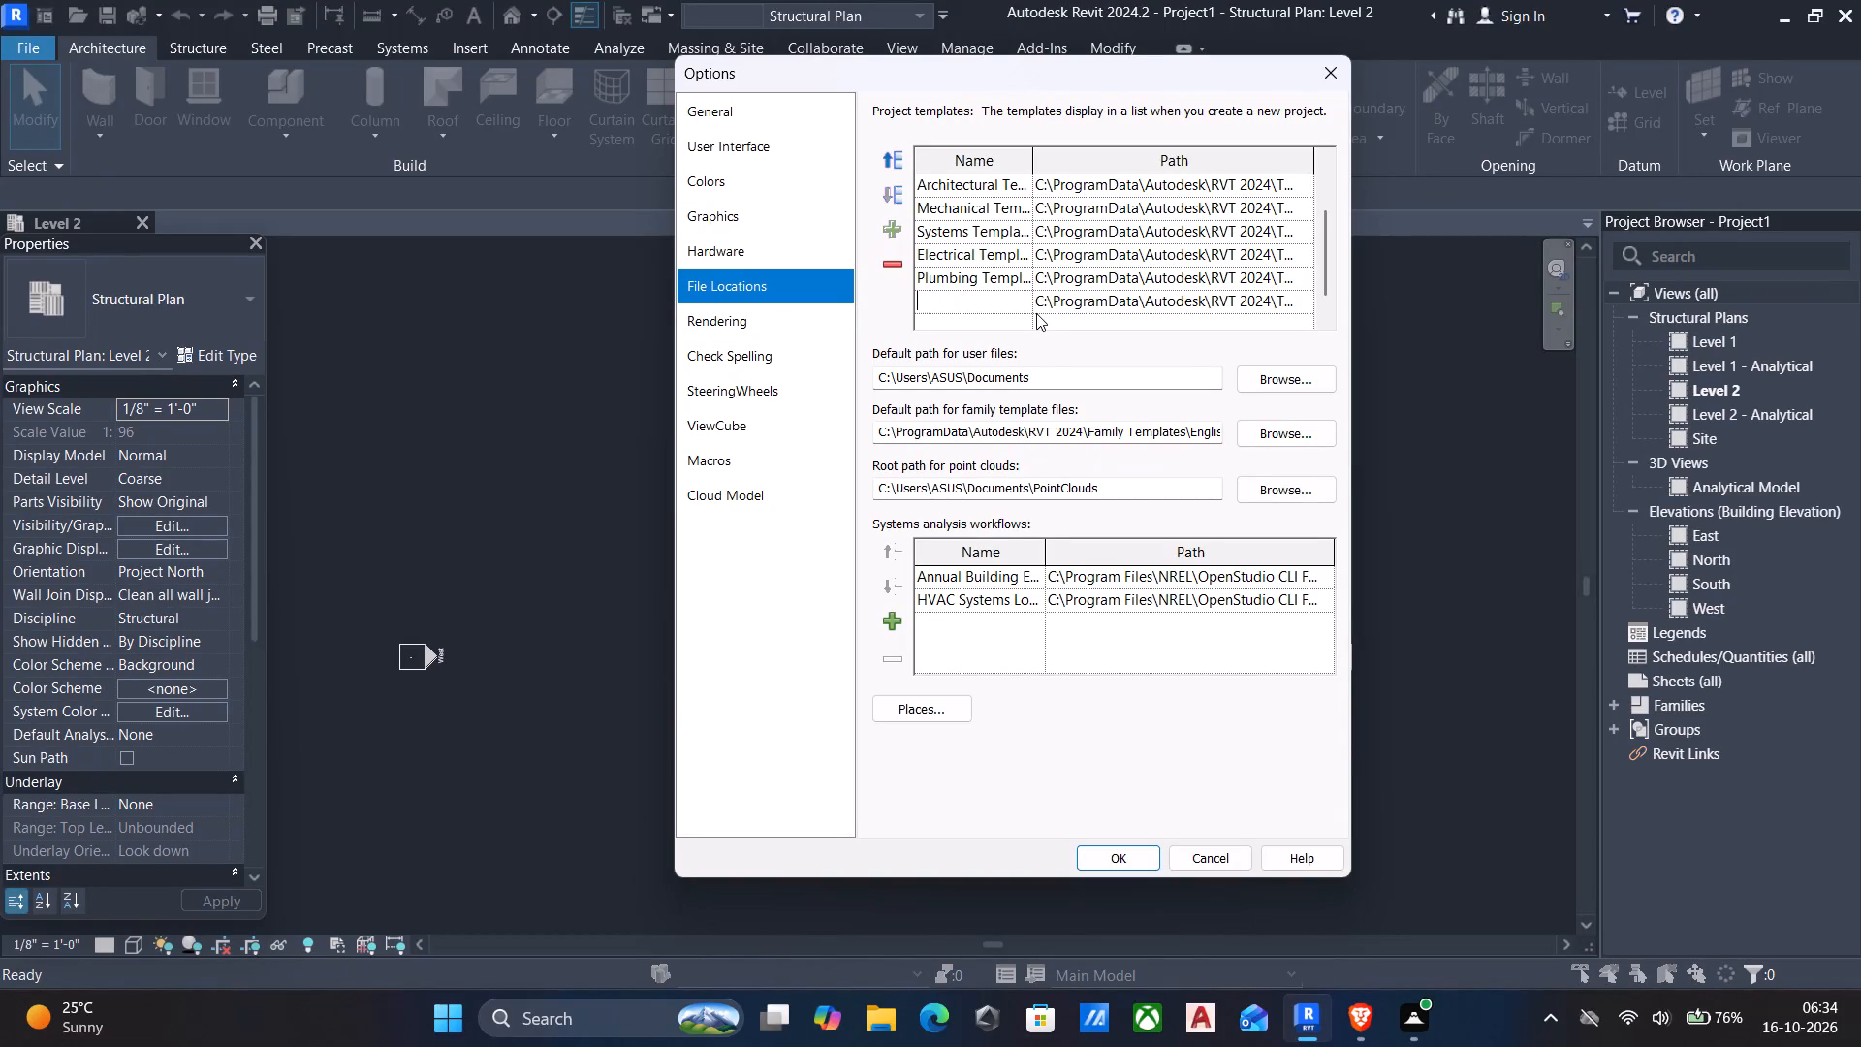
{"action": "key", "text": "s"}
{"action": "type", "text": "tructural"}
{"action": "key", "text": "space"}
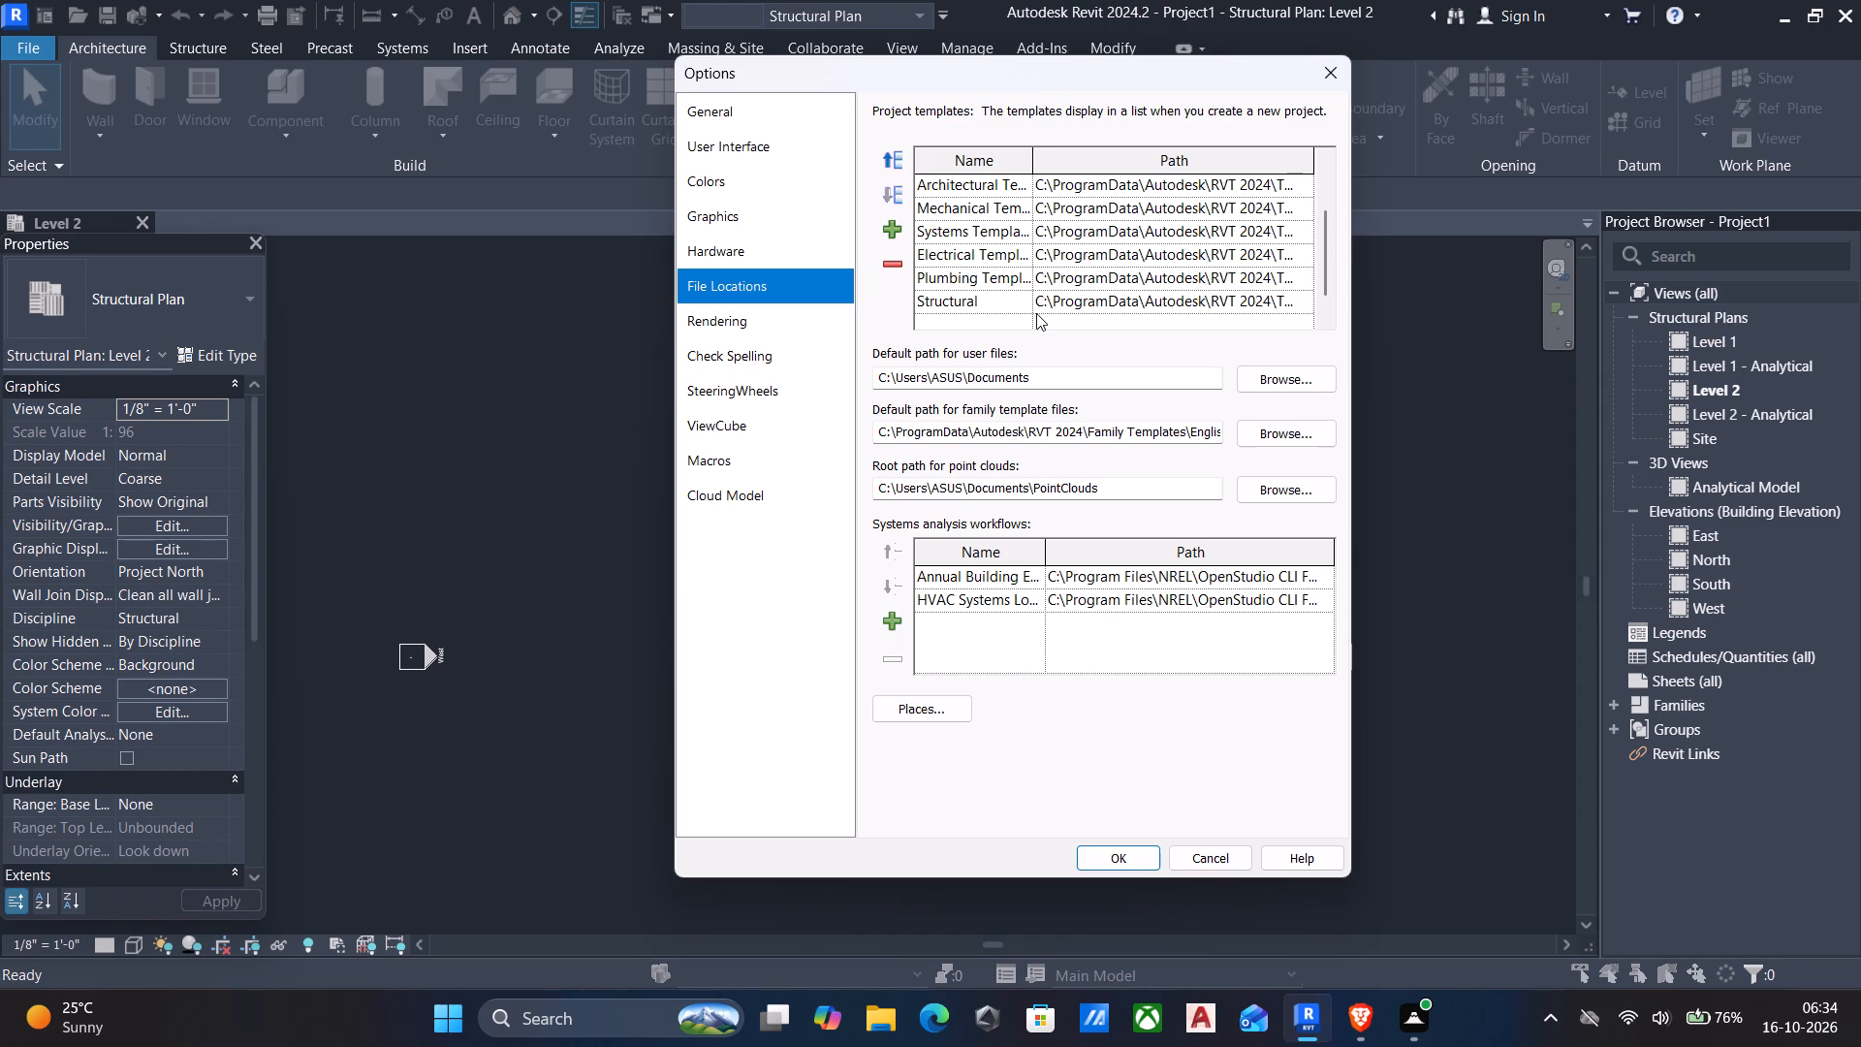
{"action": "type", "text": "im"}
{"action": "key", "text": "BackSpace"}
{"action": "key", "text": "BackSpace"}
{"action": "type", "text": "perial"}
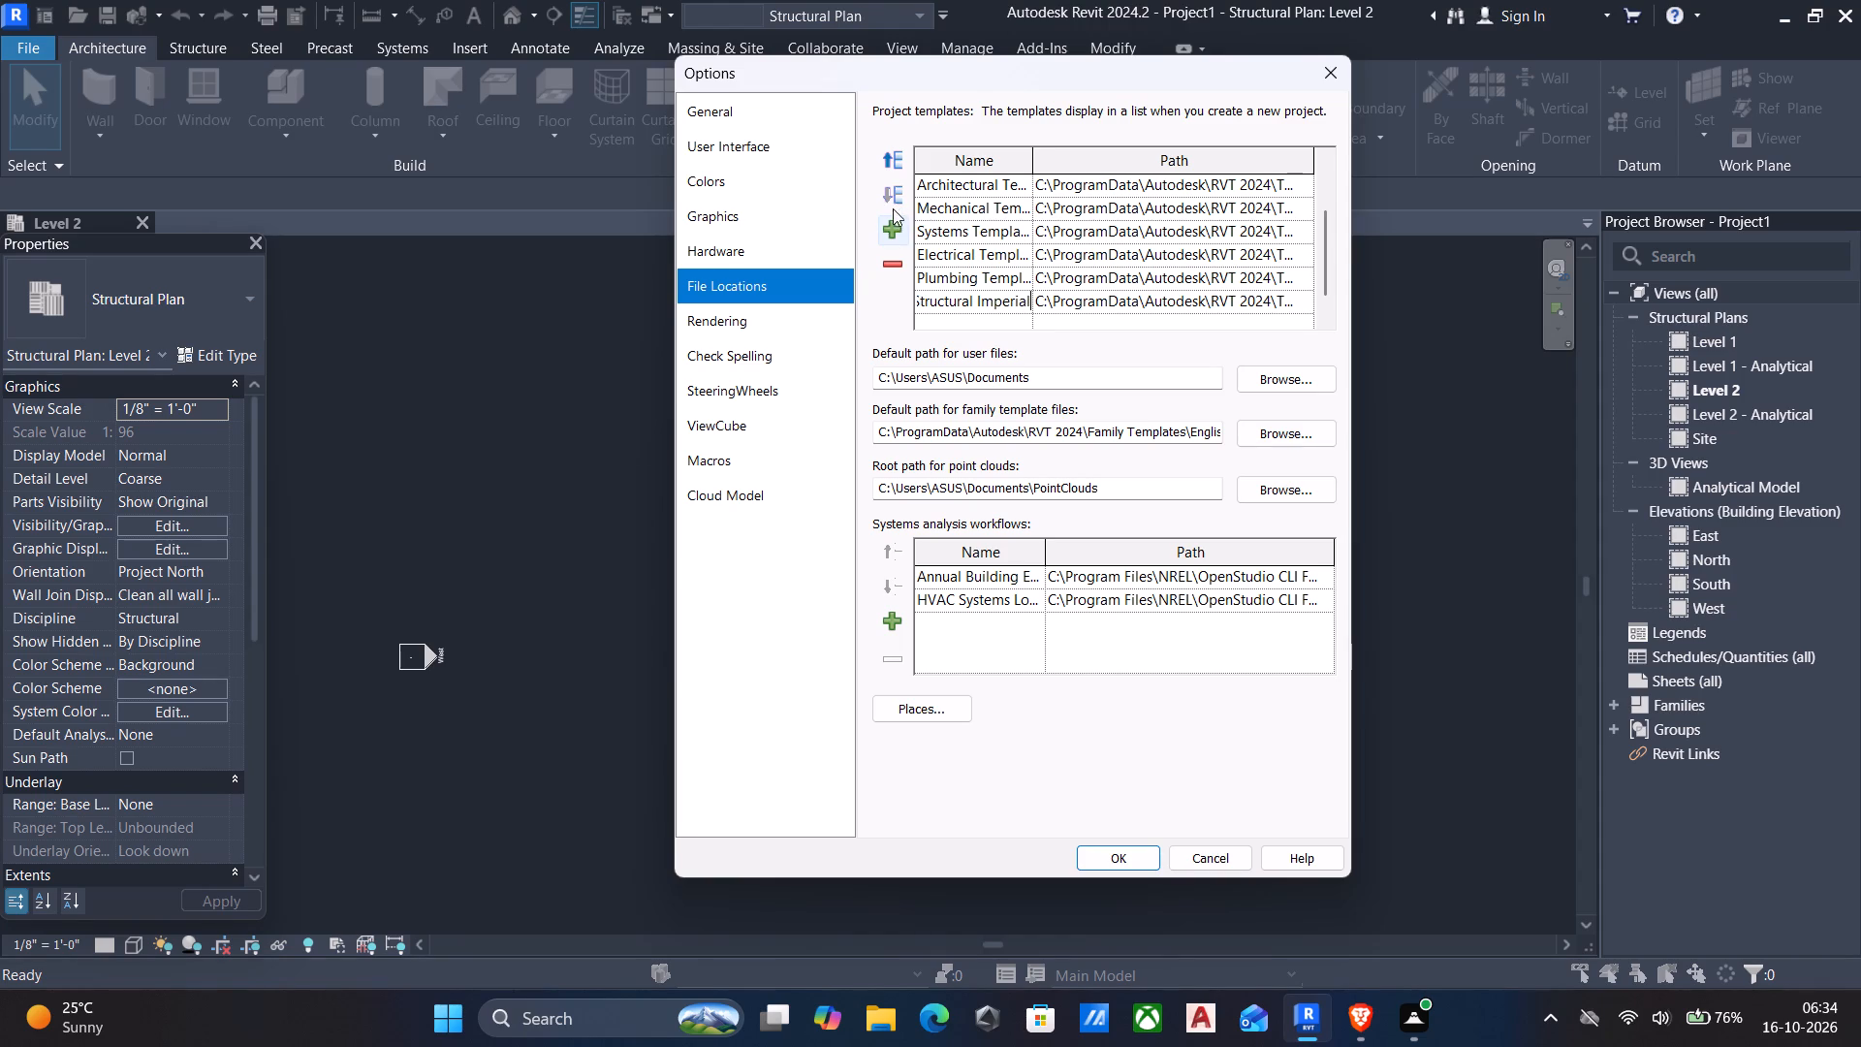
Move the Structural Imperial entry up the project templates list, directly below default and above the Structural Template.
{"action": "scroll", "coordinate": [983, 607], "scroll_direction": "up", "scroll_amount": 4}
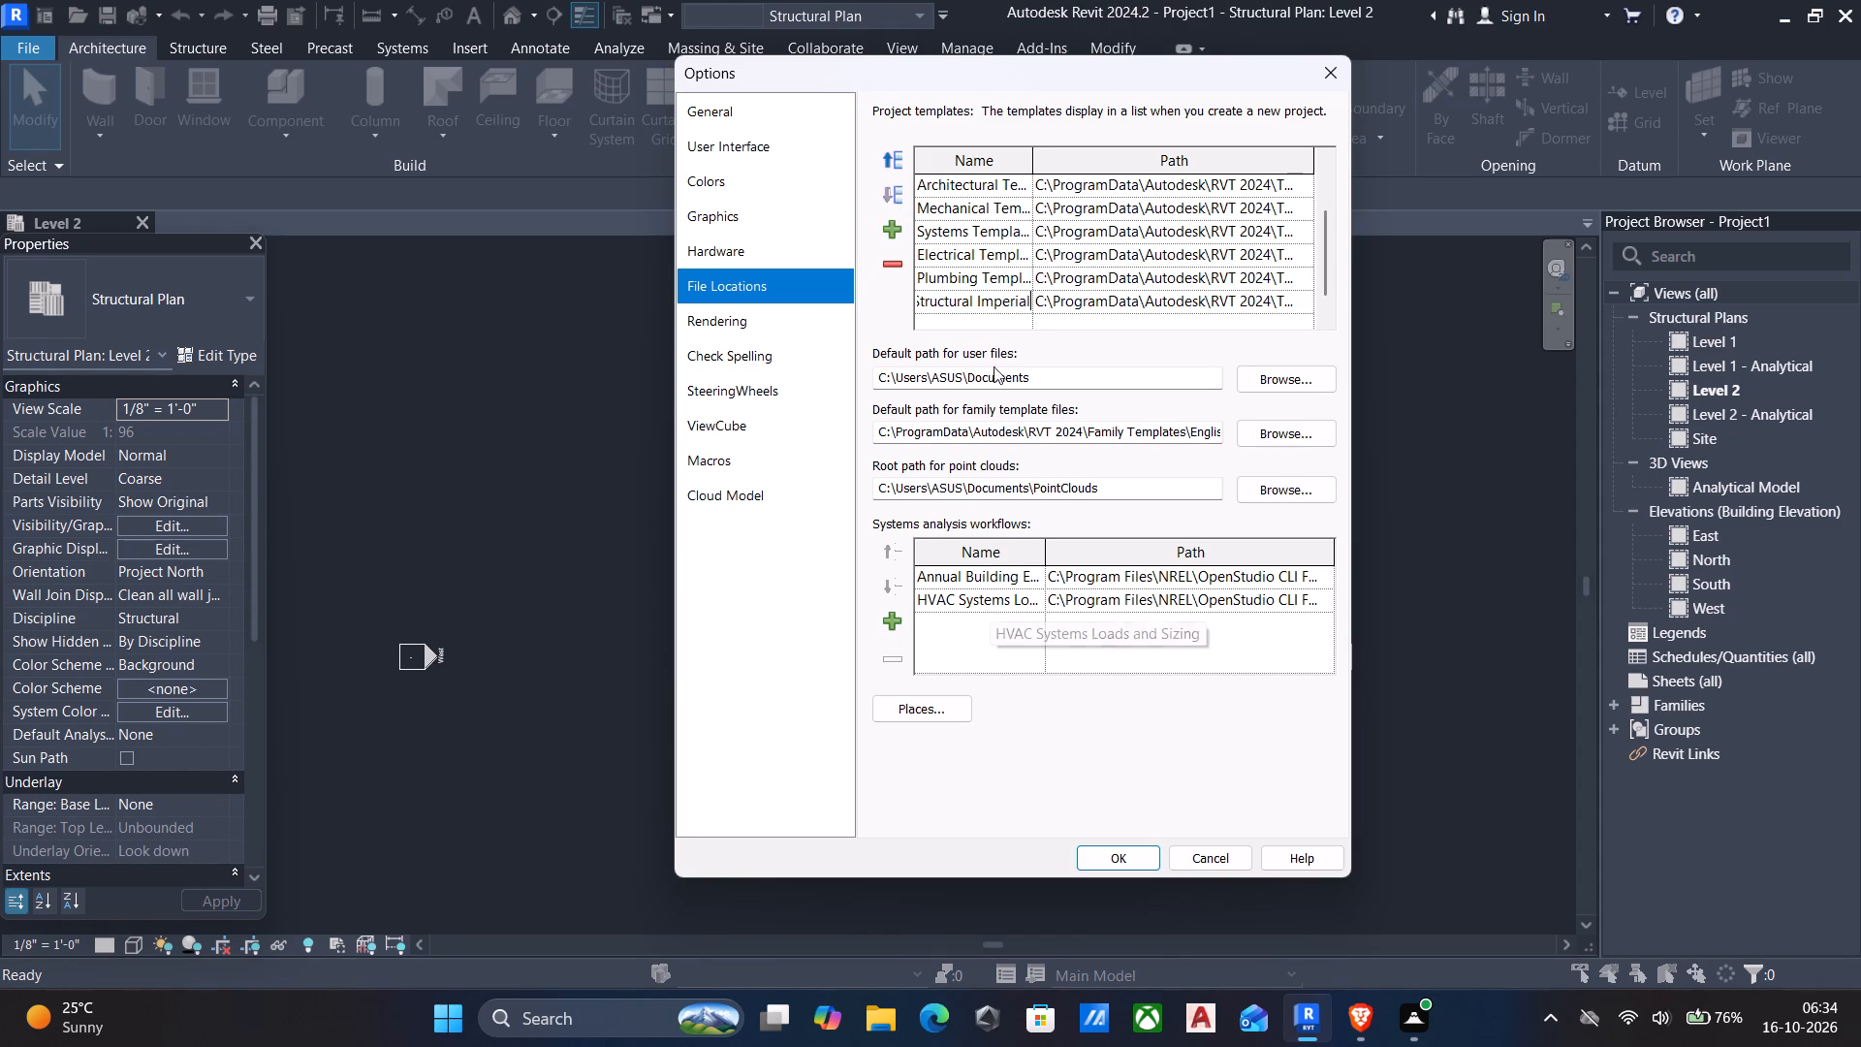
{"action": "left_click", "coordinate": [893, 174]}
{"action": "left_click", "coordinate": [893, 174]}
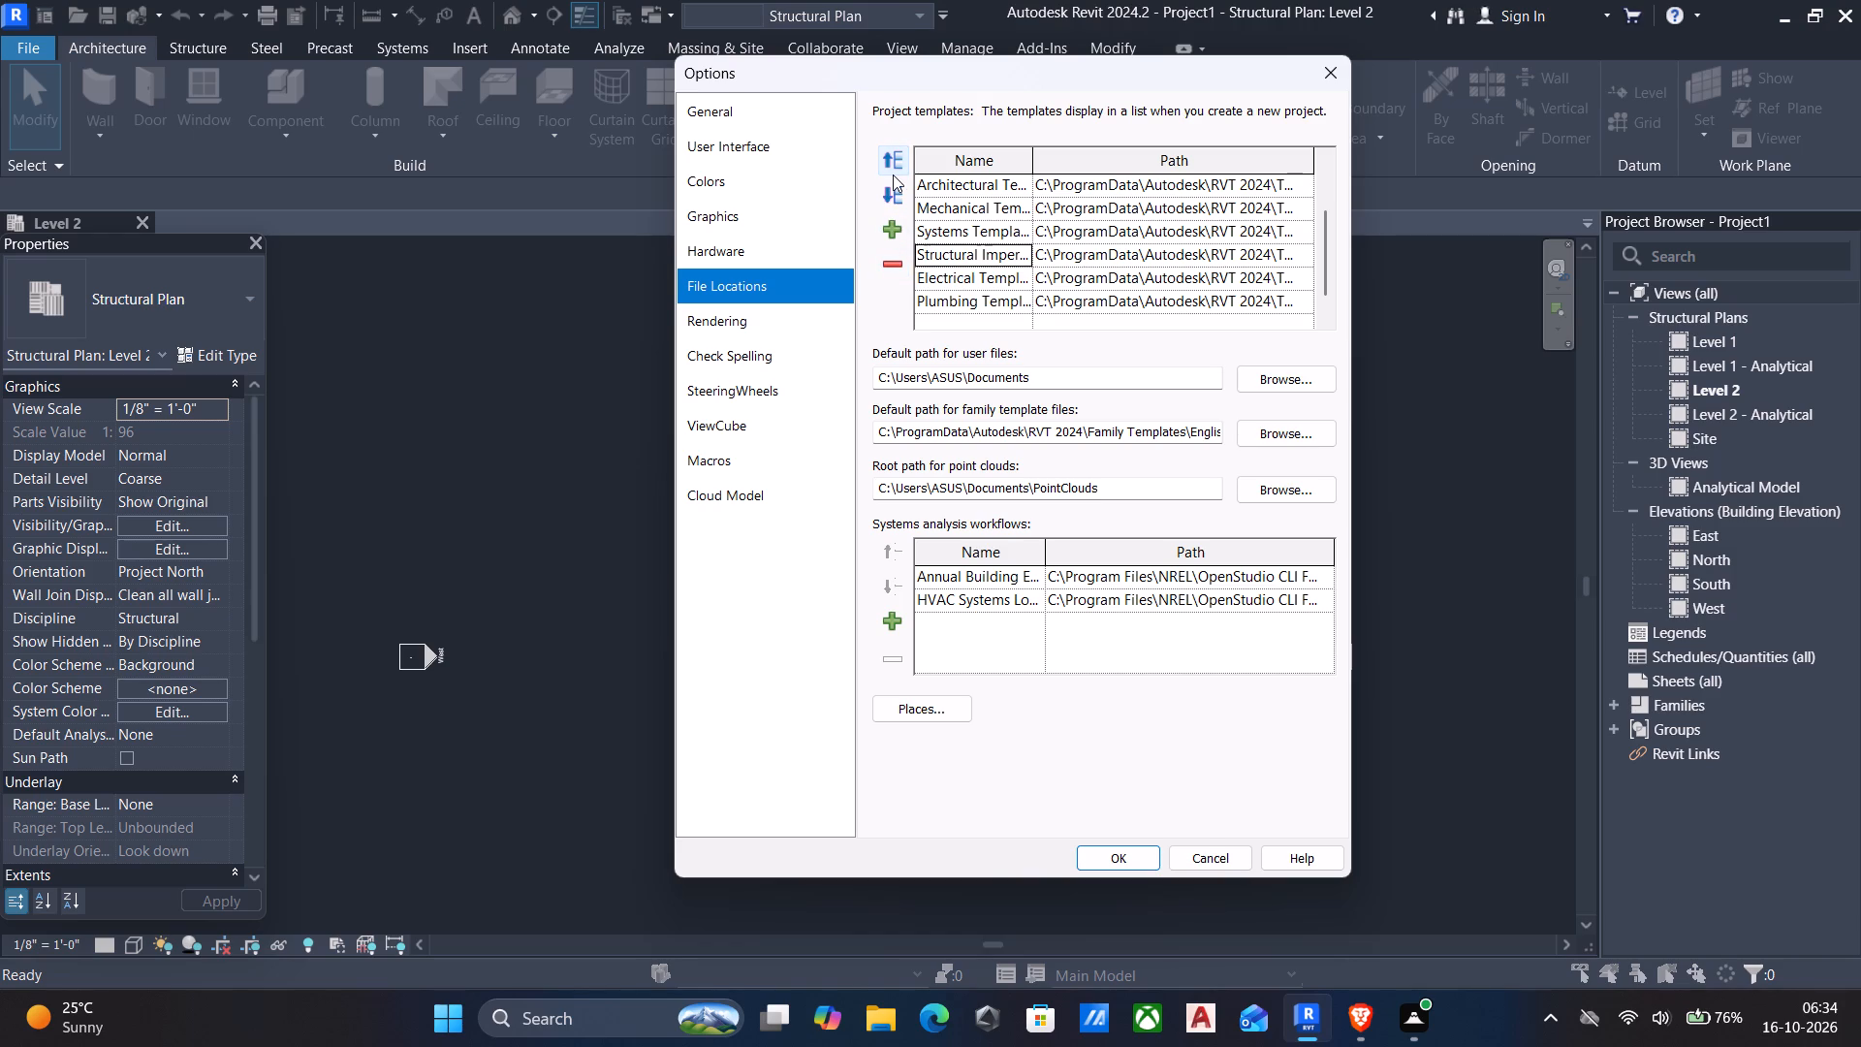
{"action": "left_click", "coordinate": [893, 174]}
{"action": "left_click", "coordinate": [893, 174]}
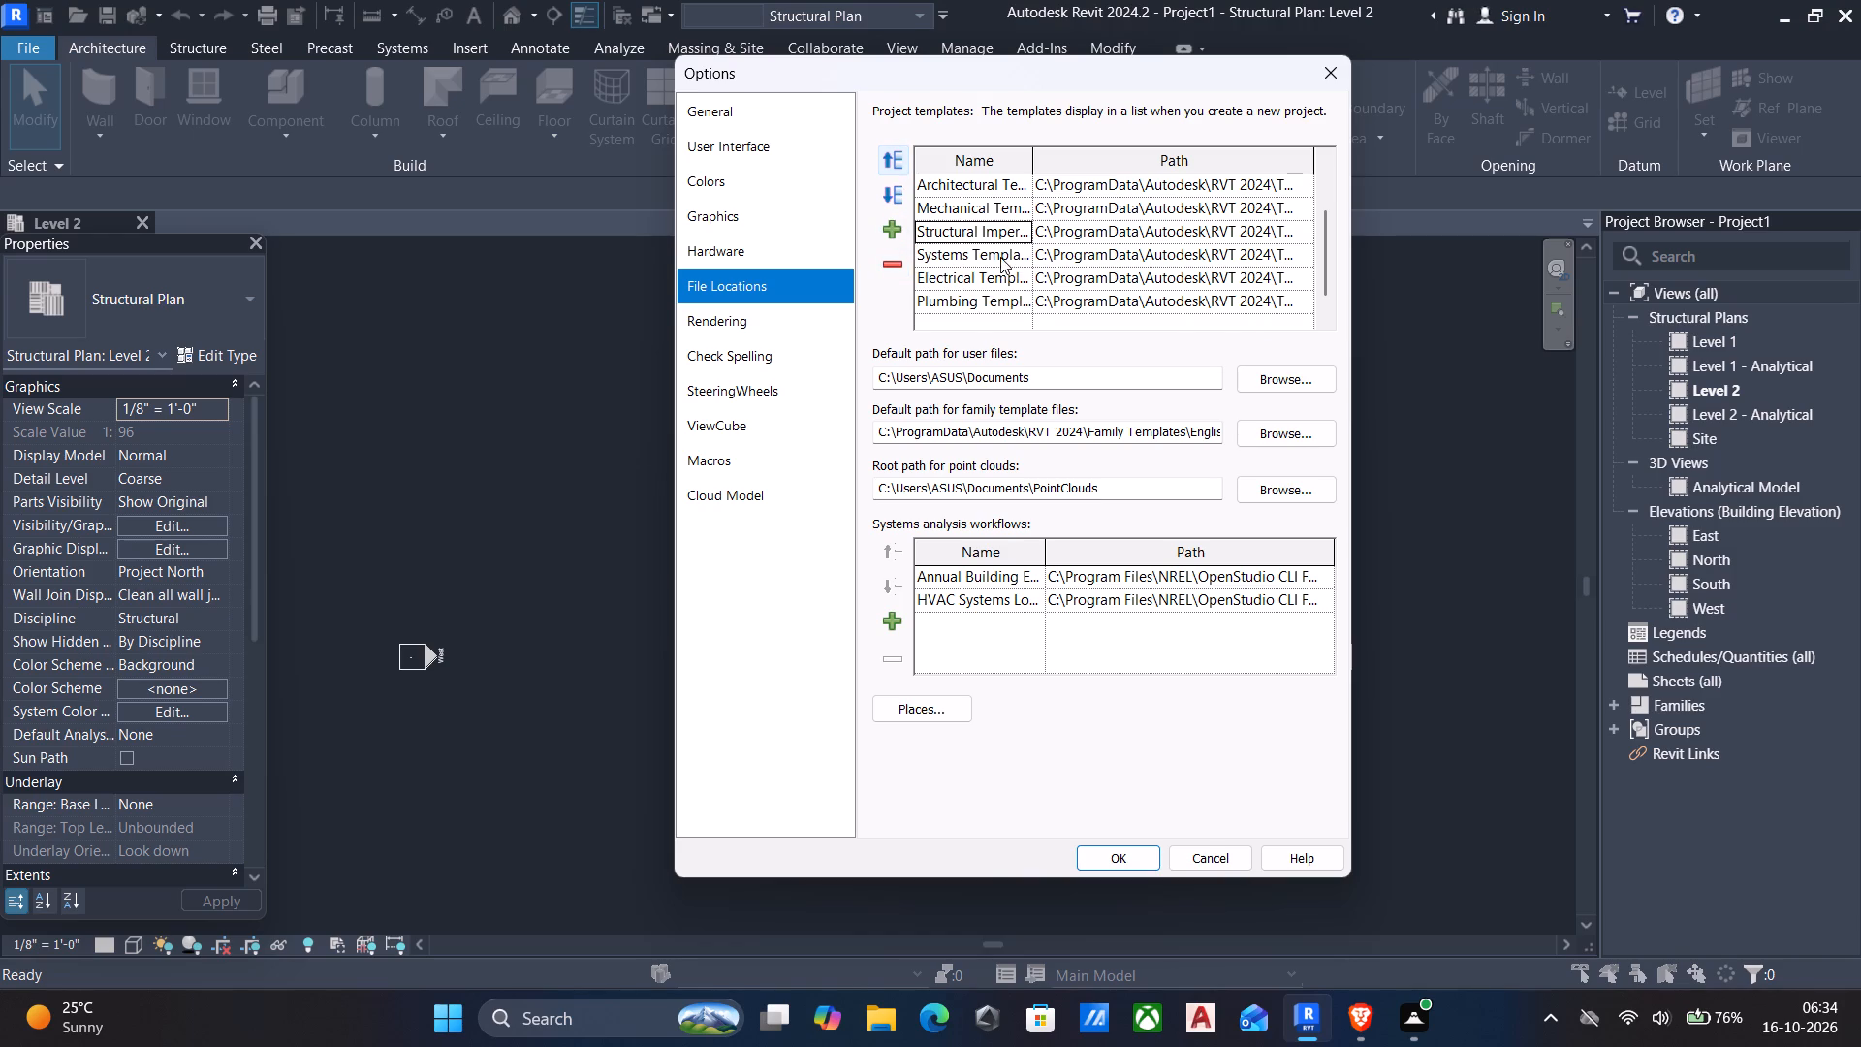
{"action": "scroll", "coordinate": [1000, 257], "scroll_direction": "up", "scroll_amount": 4}
{"action": "triple_click", "coordinate": [892, 161]}
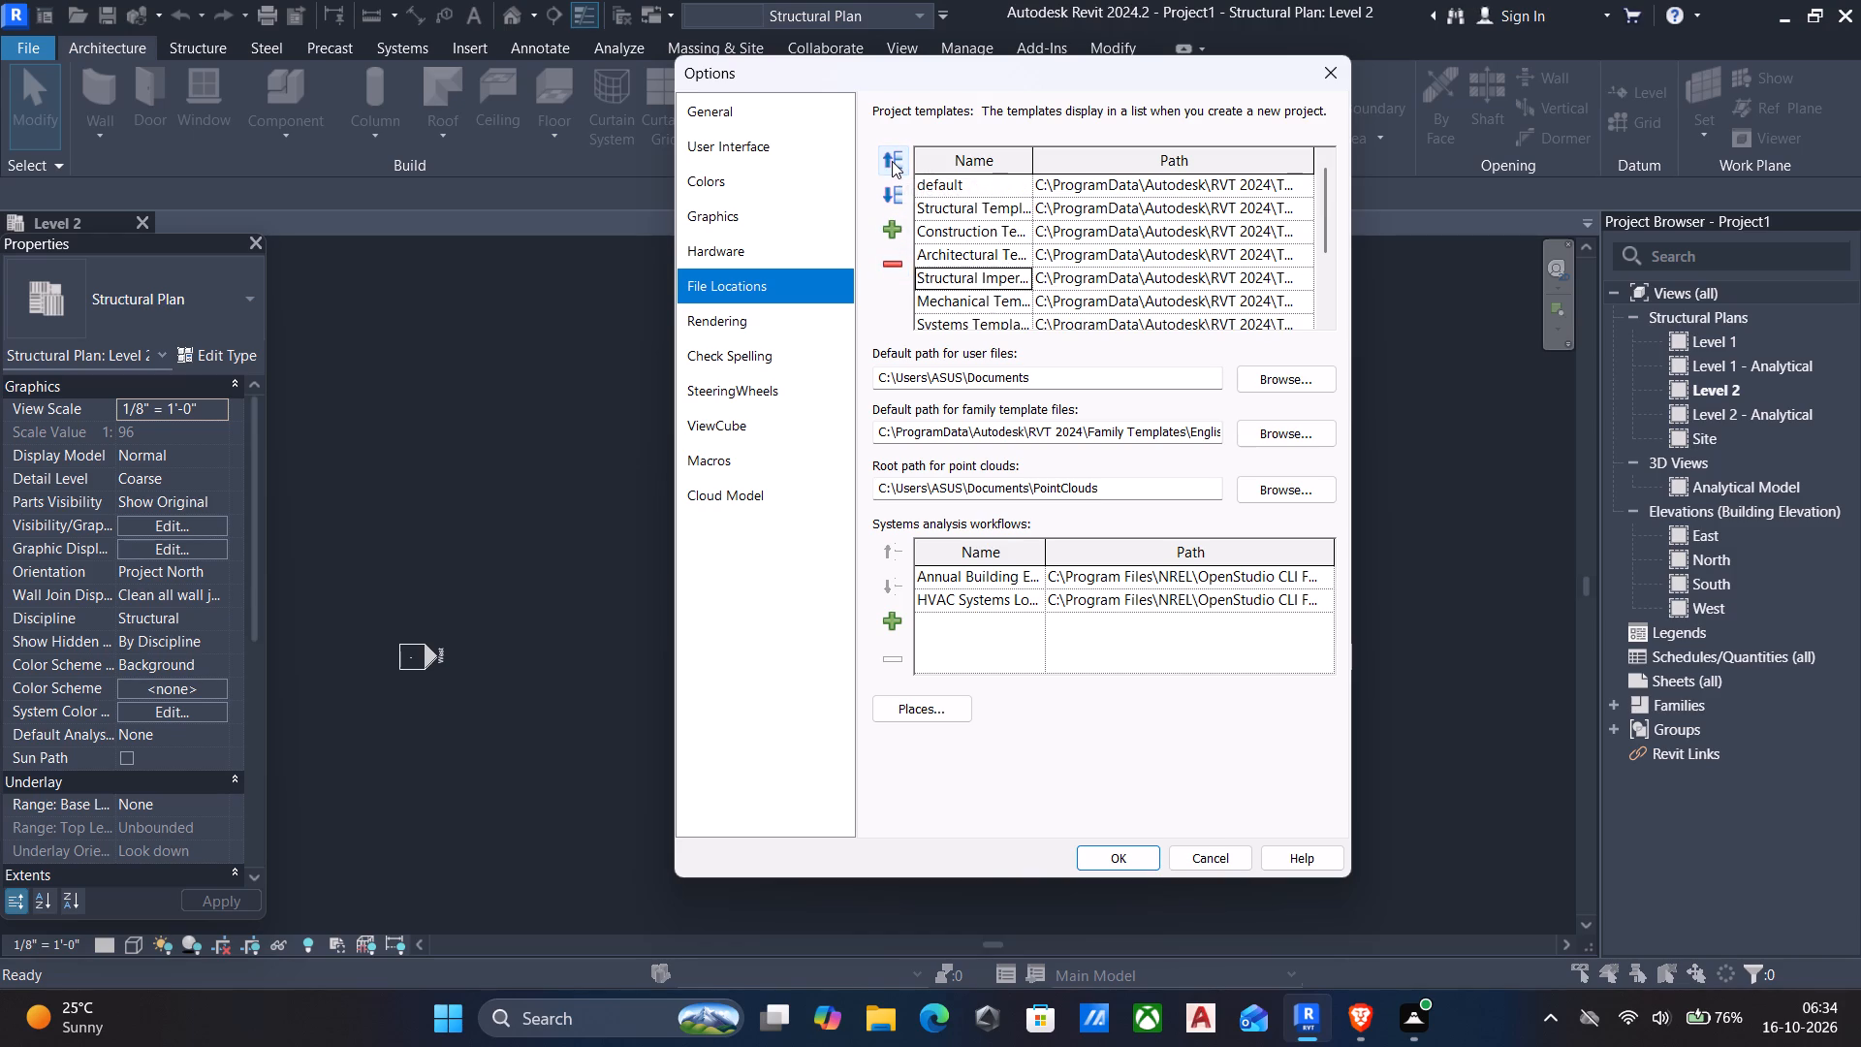
{"action": "left_click", "coordinate": [892, 161]}
{"action": "double_click", "coordinate": [892, 161]}
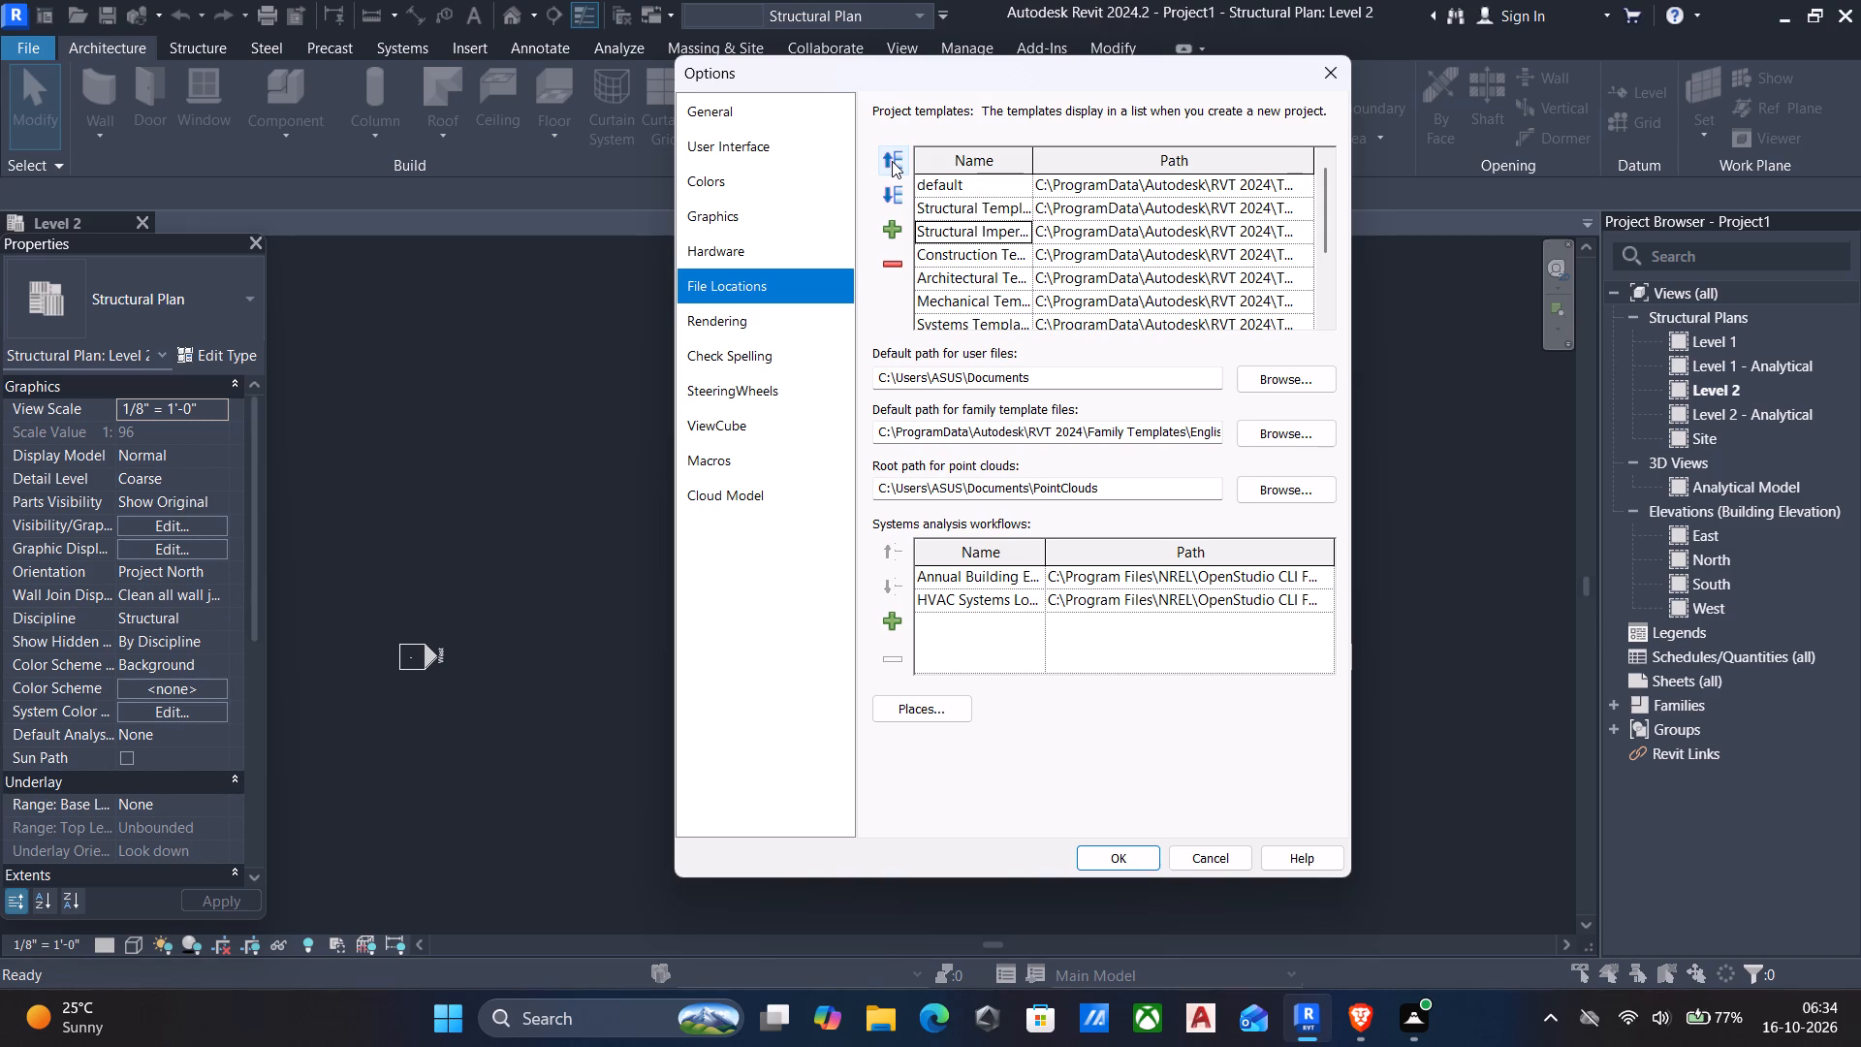
{"action": "left_click", "coordinate": [892, 161]}
Examine the names of the Structural Template and Structural Imperial entries in the project templates list.
{"action": "left_click", "coordinate": [995, 238]}
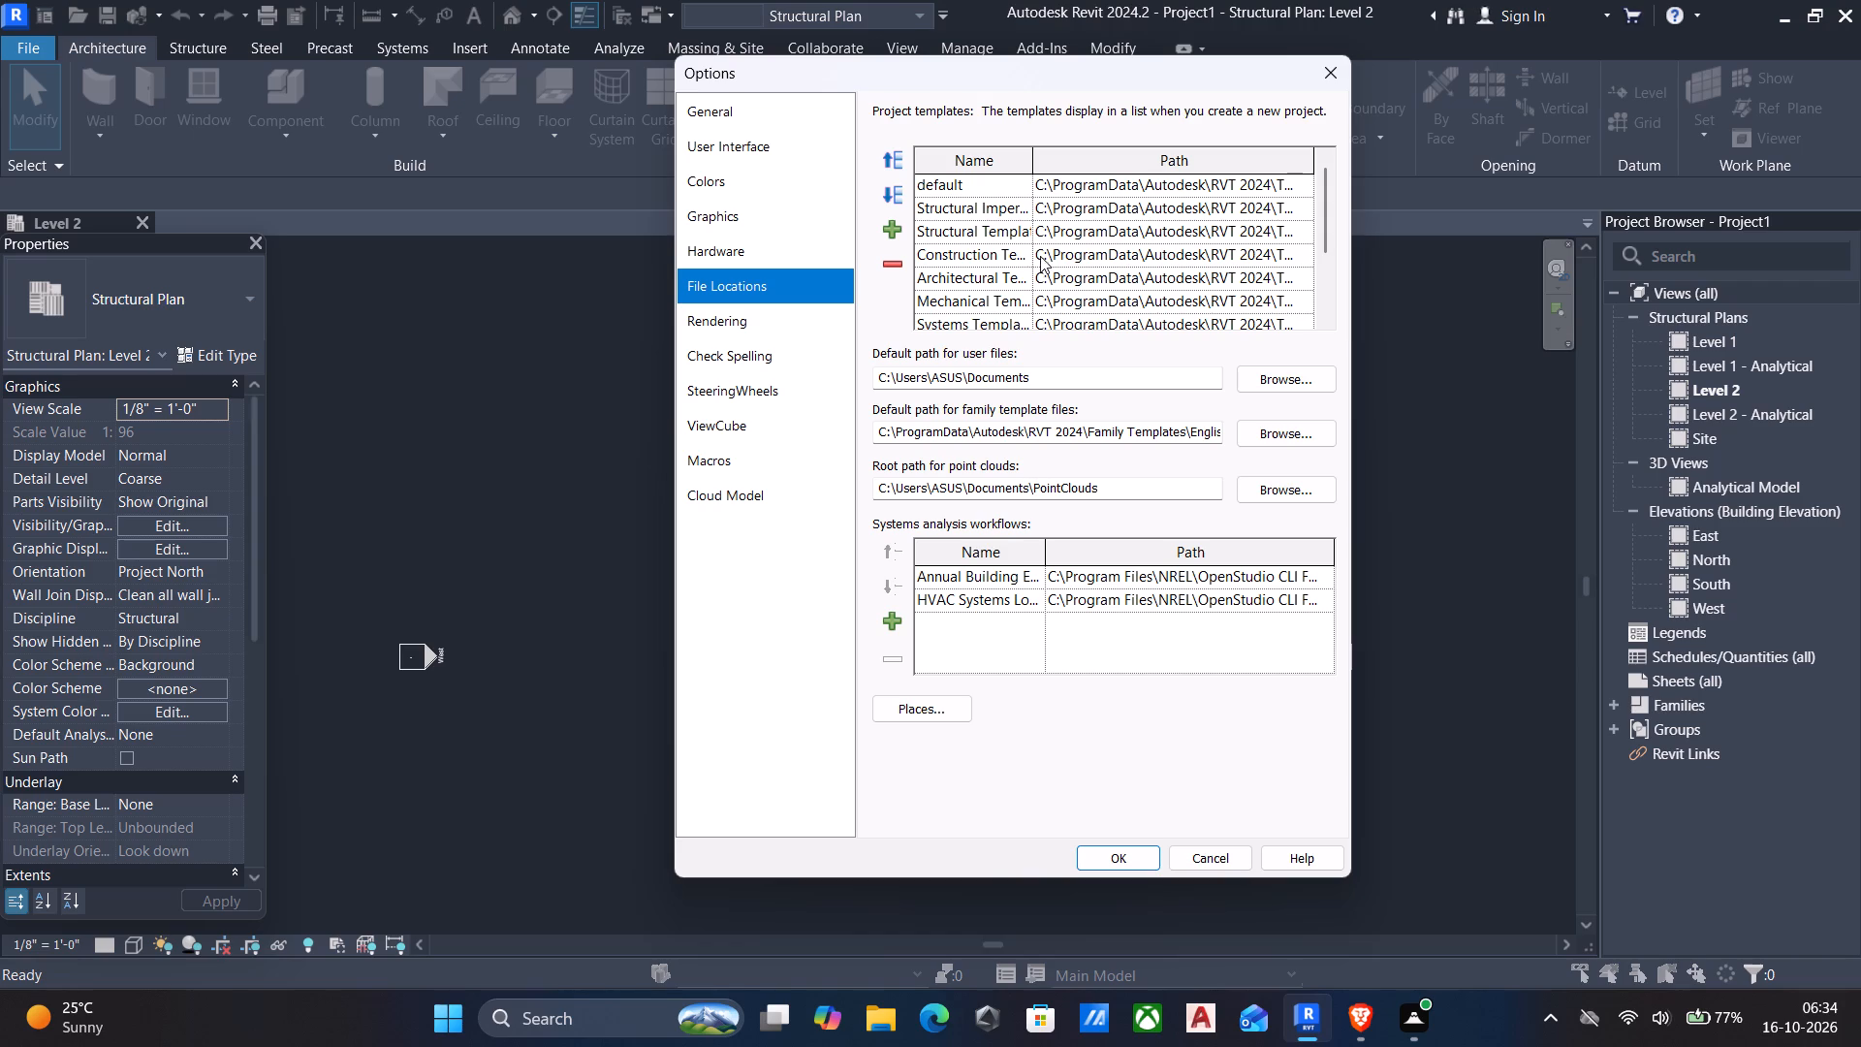
{"action": "left_click", "coordinate": [939, 212]}
{"action": "key", "text": "Right"}
{"action": "key", "text": "Right"}
{"action": "key", "text": "Right"}
{"action": "key", "text": "Right"}
{"action": "key", "text": "Right"}
{"action": "key", "text": "Right"}
{"action": "key", "text": "Right"}
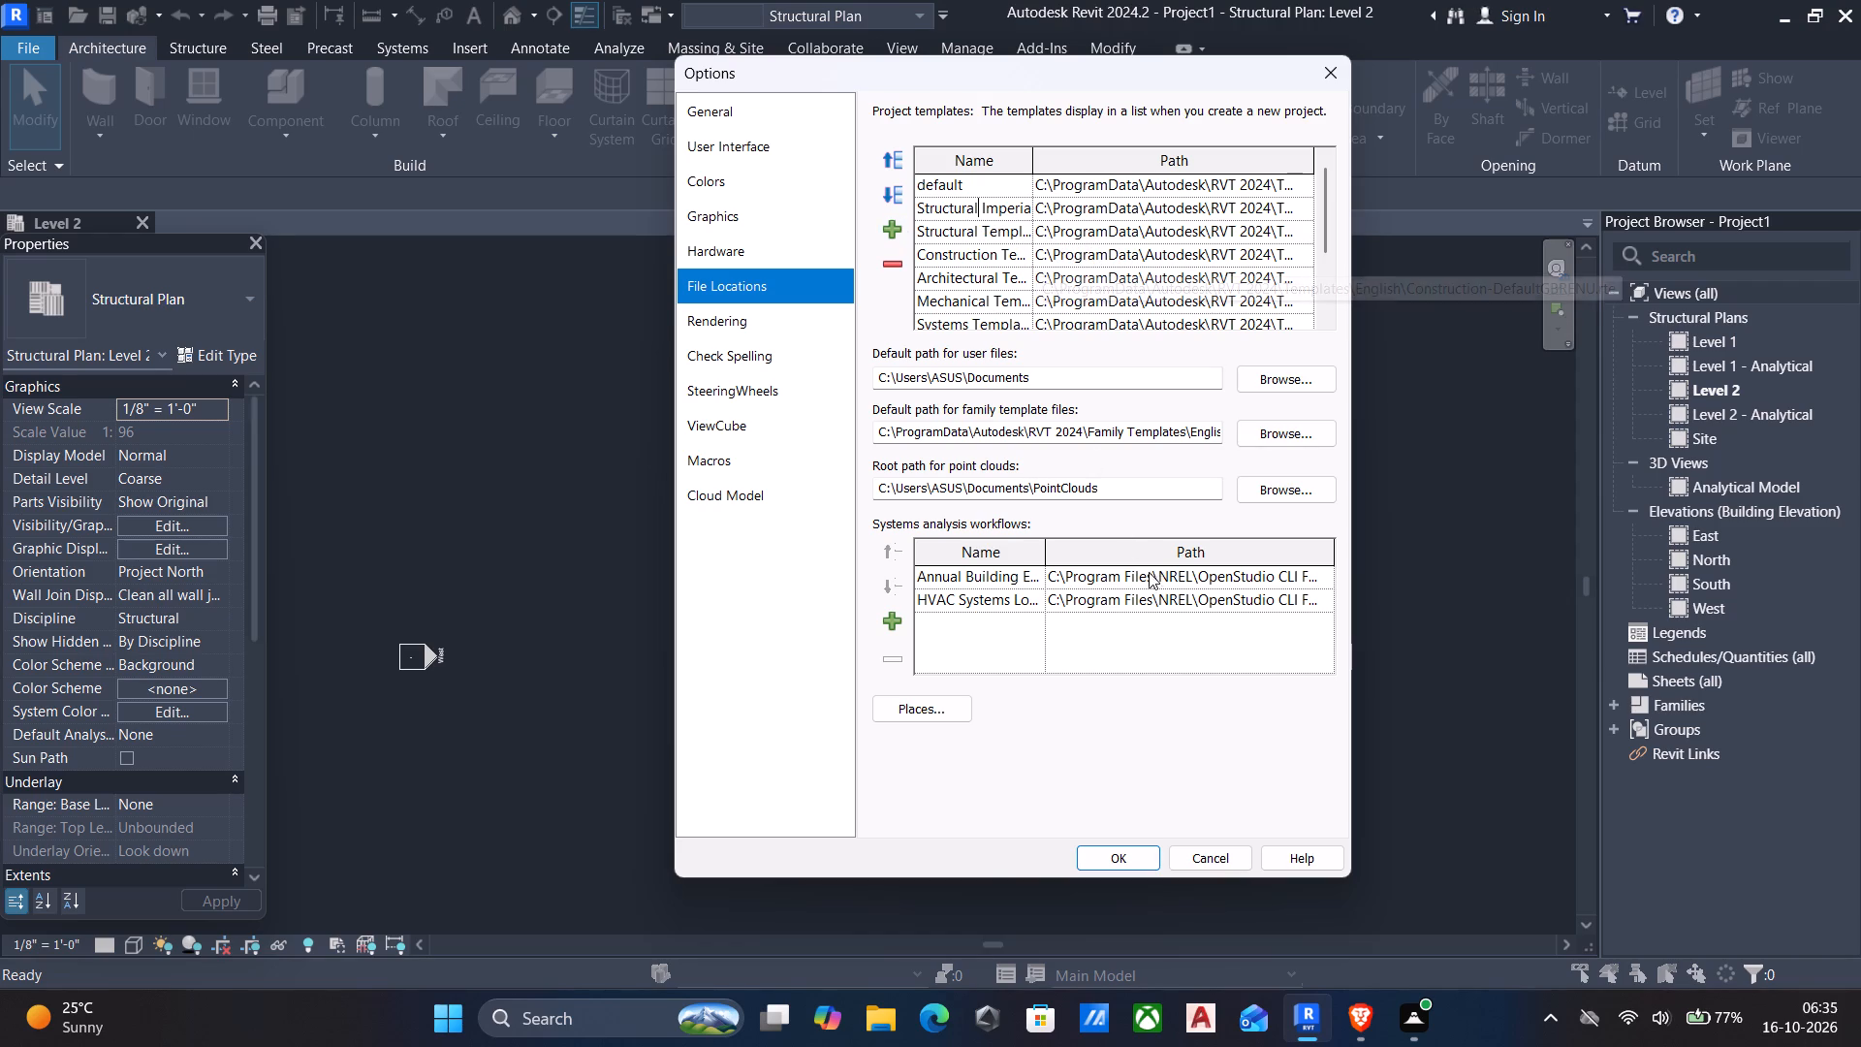
Apply the file location changes and close the Options dialog.
{"action": "left_click", "coordinate": [1123, 855]}
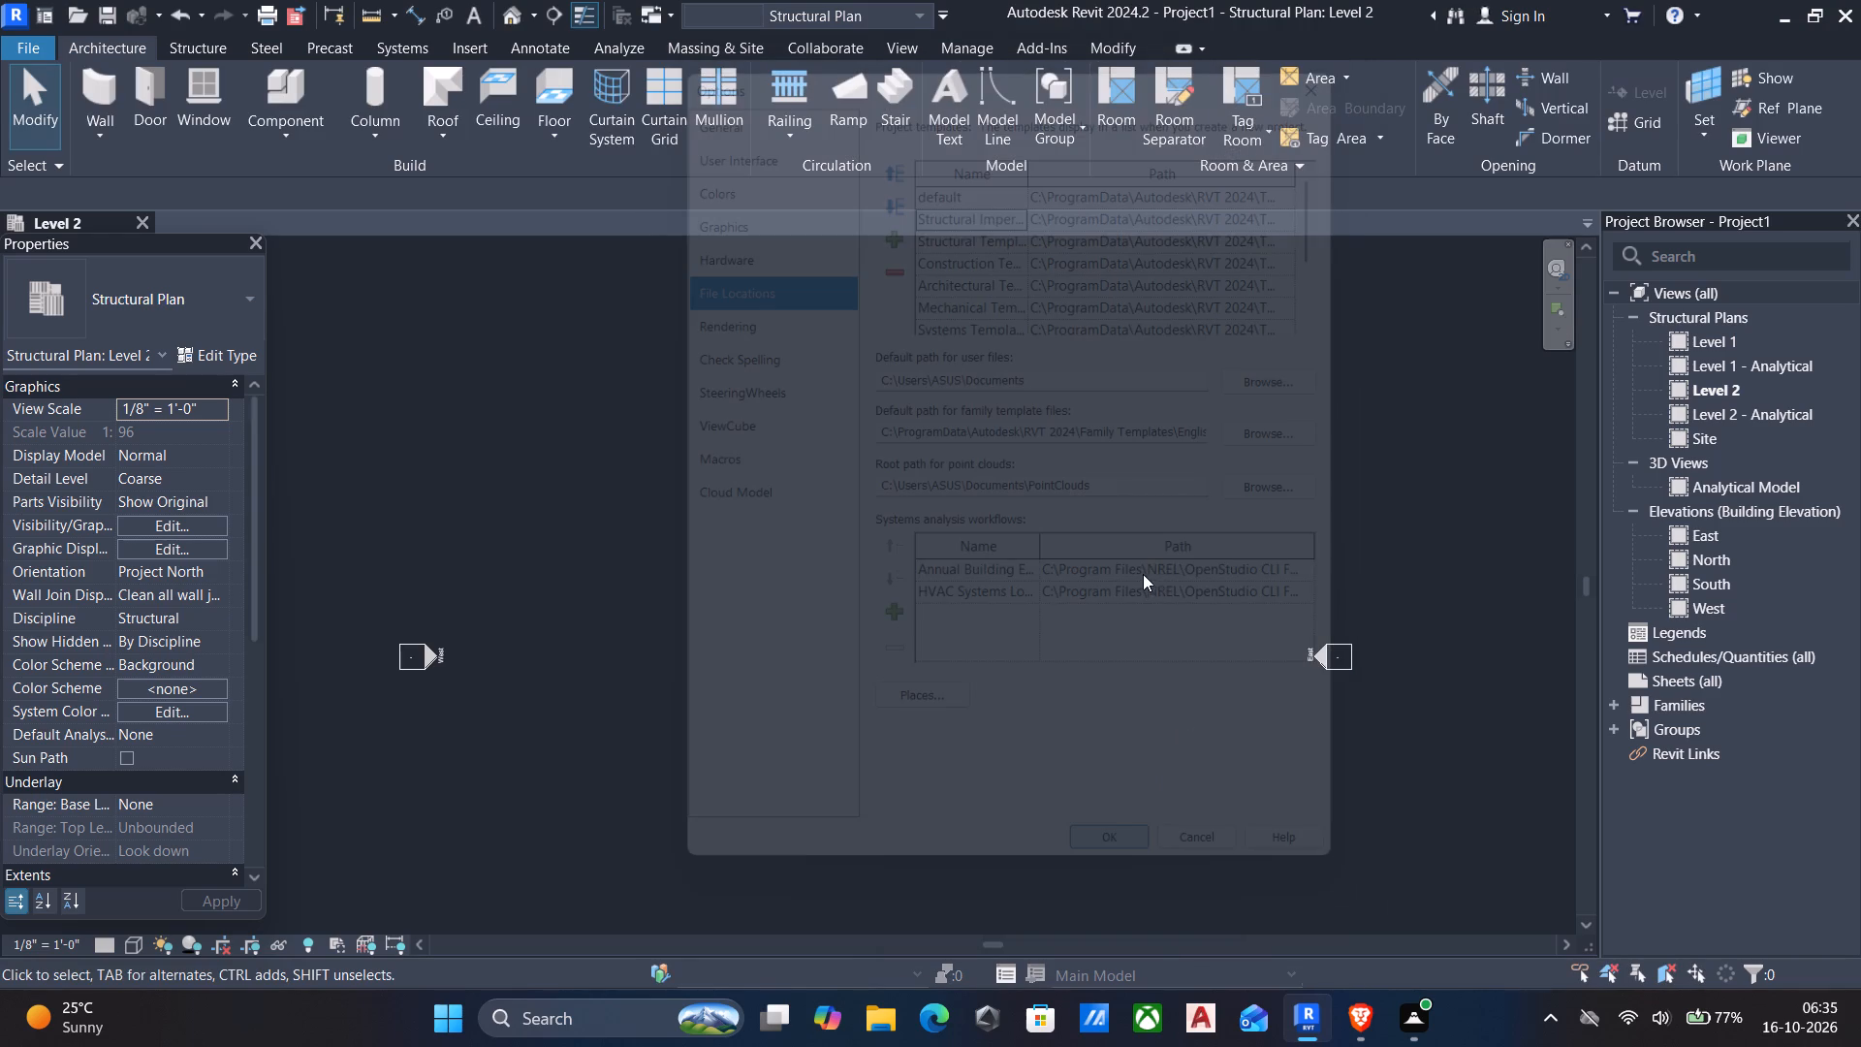
Open the South building elevation view.
{"action": "scroll", "coordinate": [880, 665], "scroll_direction": "down", "scroll_amount": 4}
{"action": "middle_click_drag", "start_coordinate": [862, 636], "coordinate": [995, 575]}
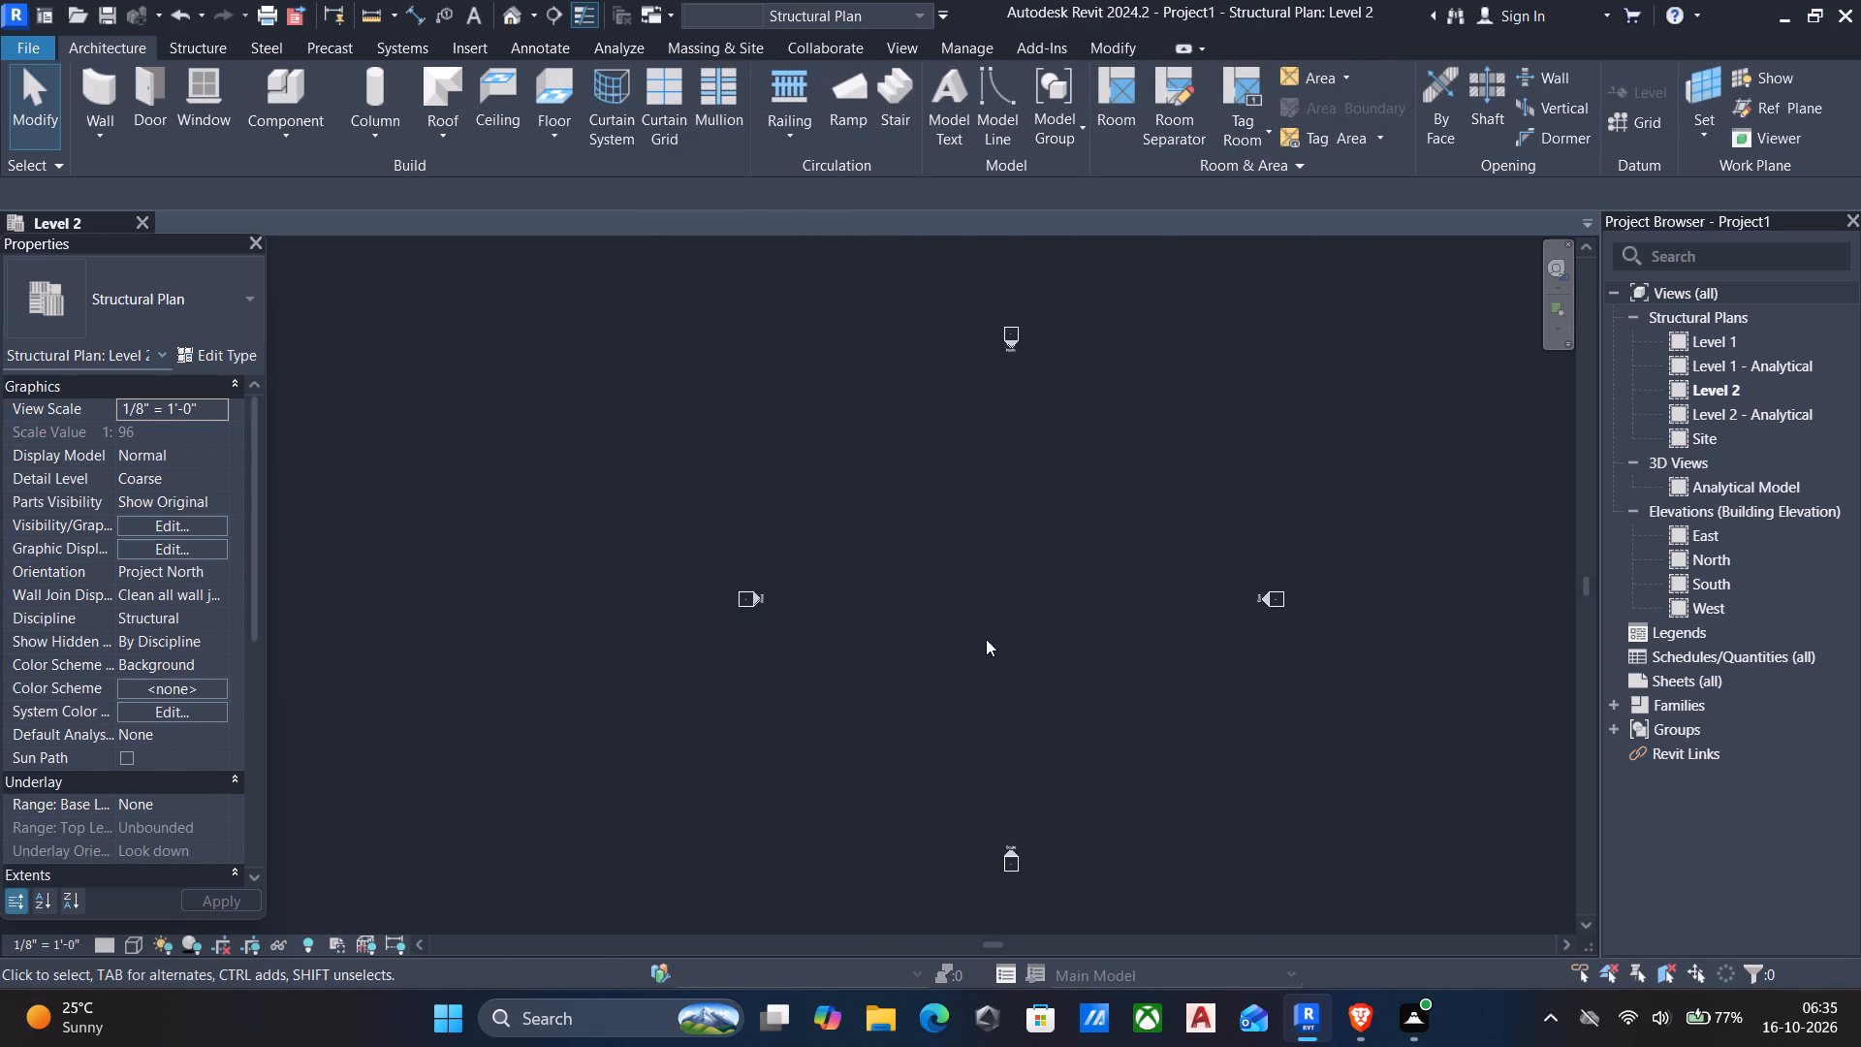
{"action": "middle_click_drag", "start_coordinate": [988, 642], "coordinate": [875, 660]}
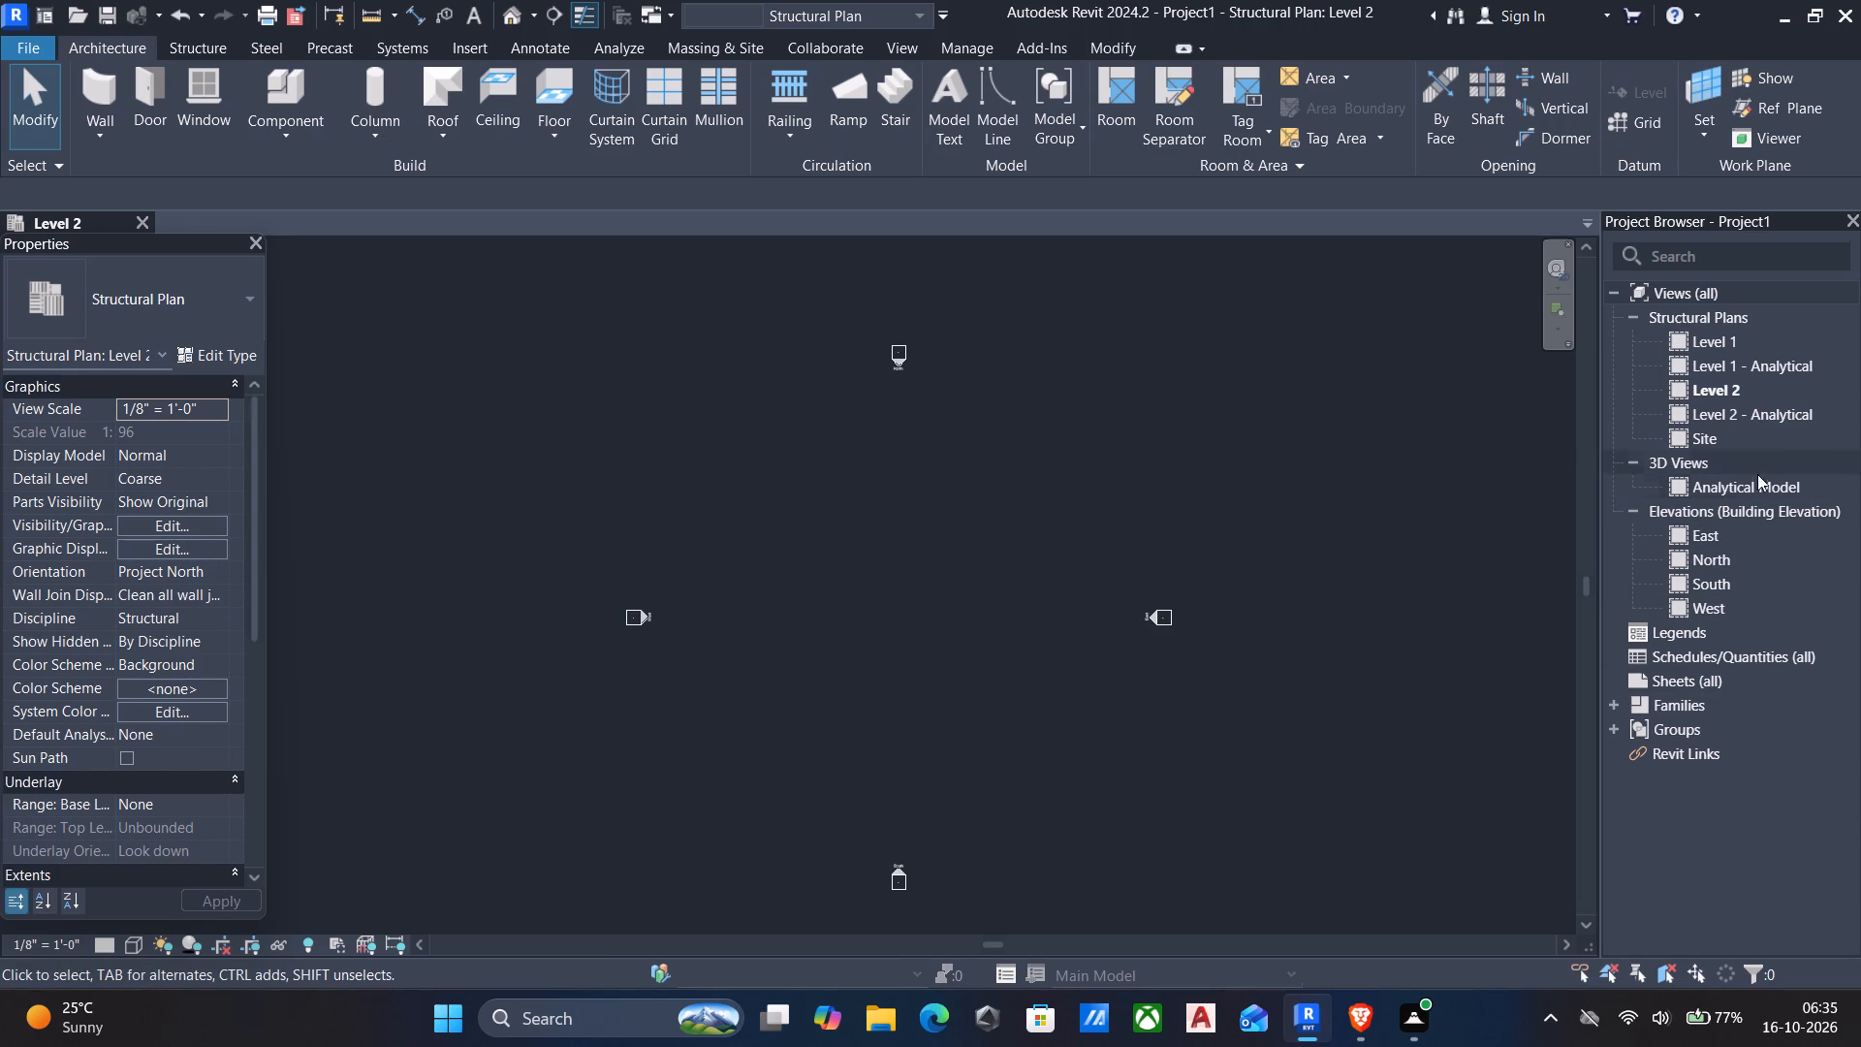
{"action": "double_click", "coordinate": [1732, 576]}
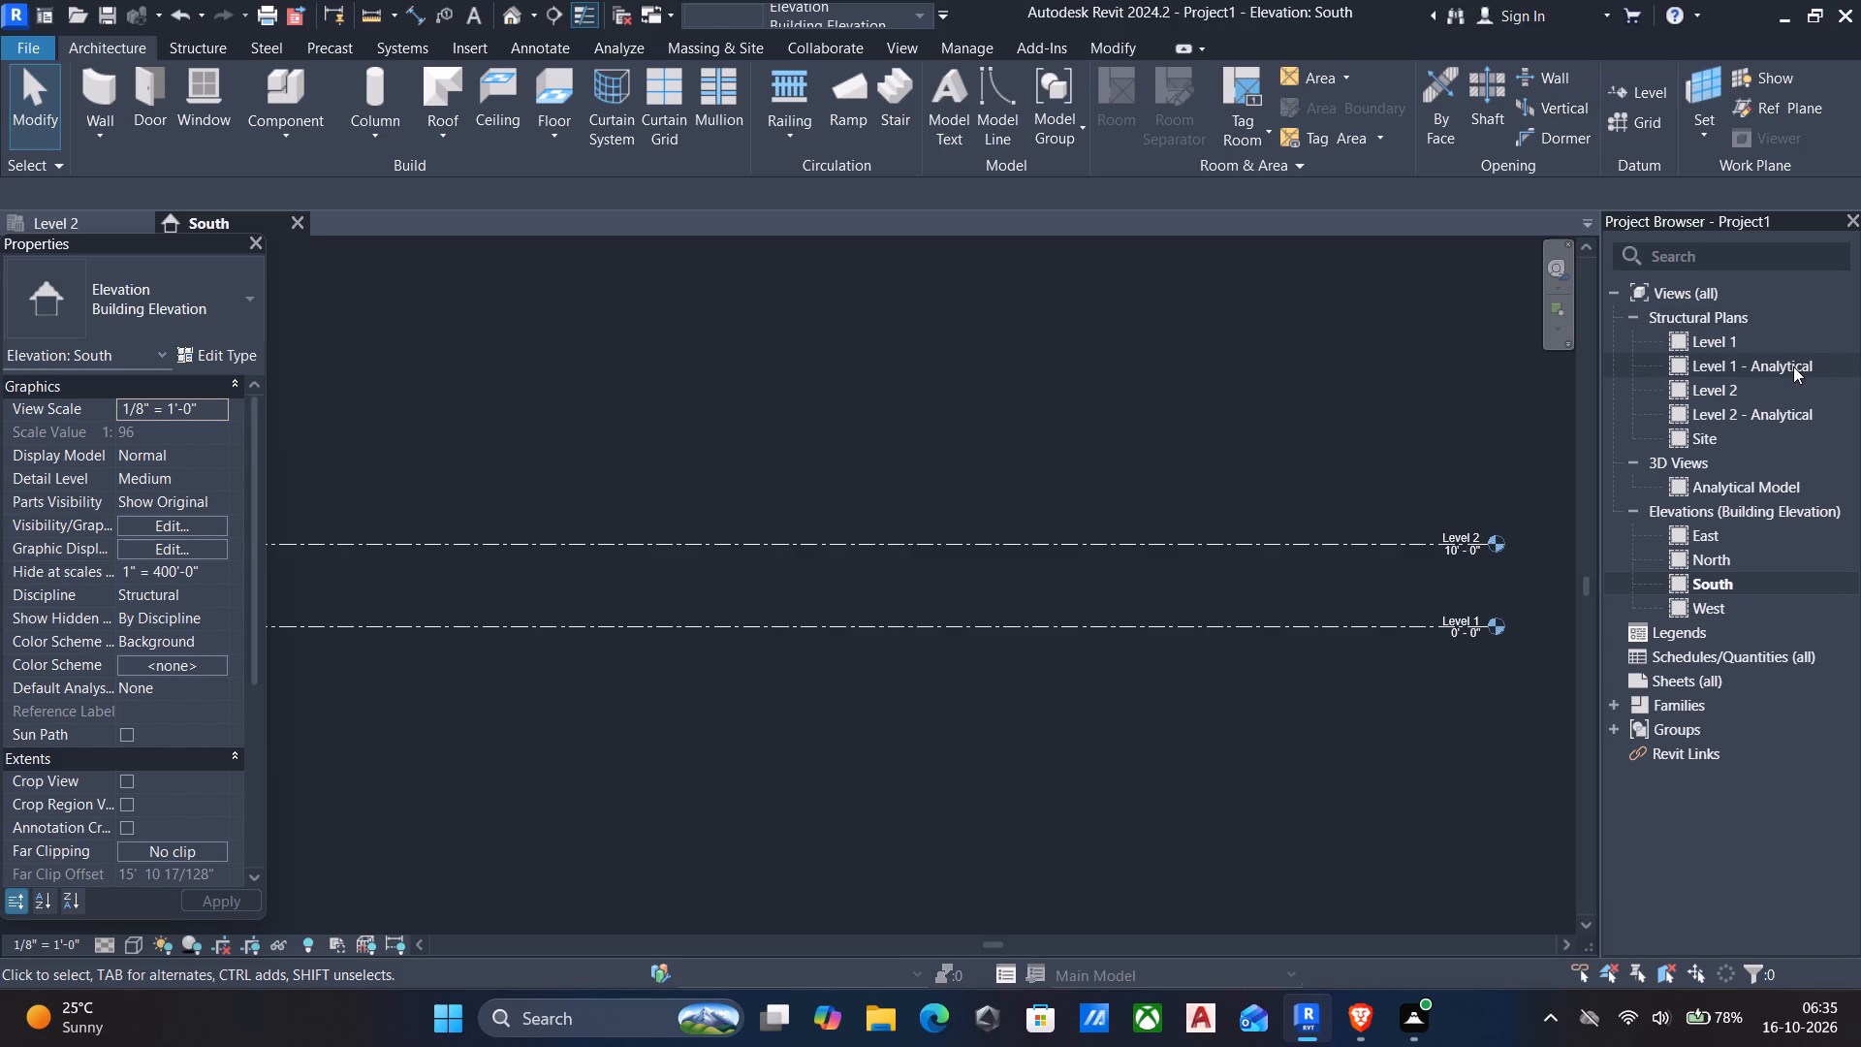
Set the Level tool's plan view types to Structural Plan only, excluding Ceiling Plan and Floor Plan, and leave the tool.
{"action": "type", "text": "ll"}
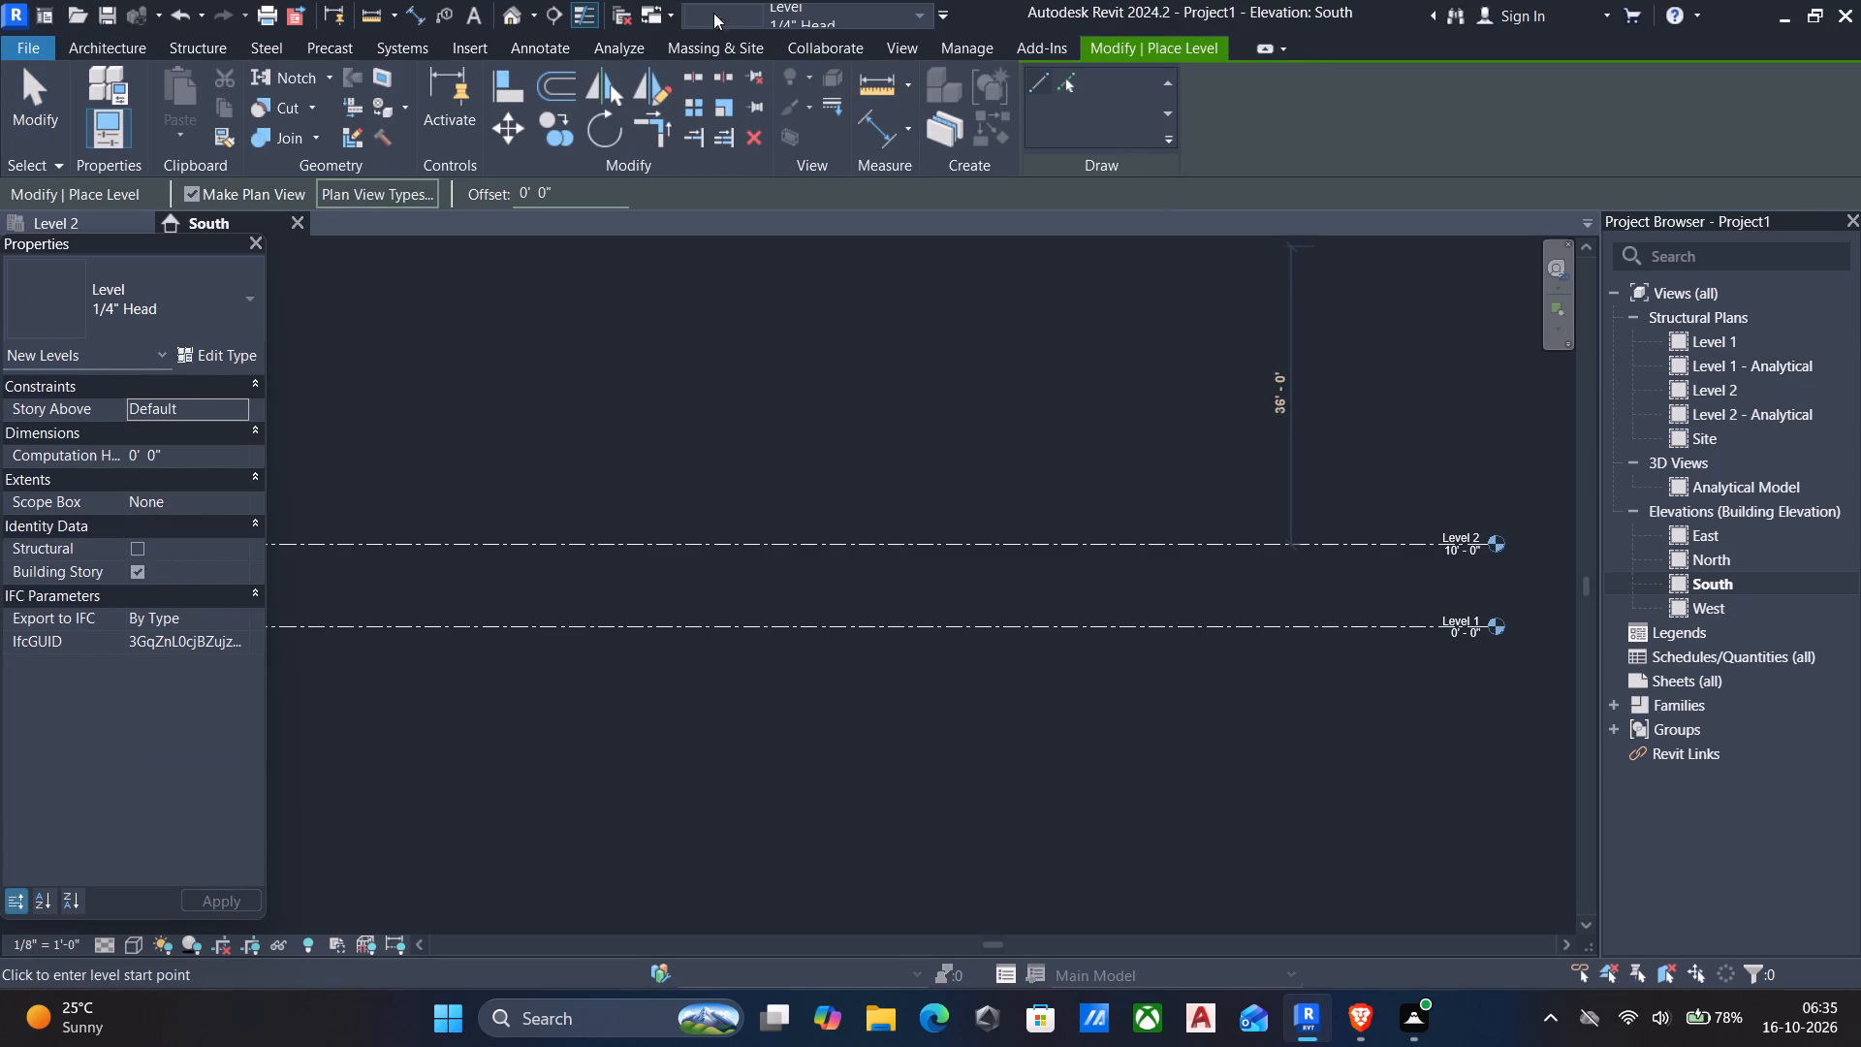
{"action": "left_click", "coordinate": [408, 190]}
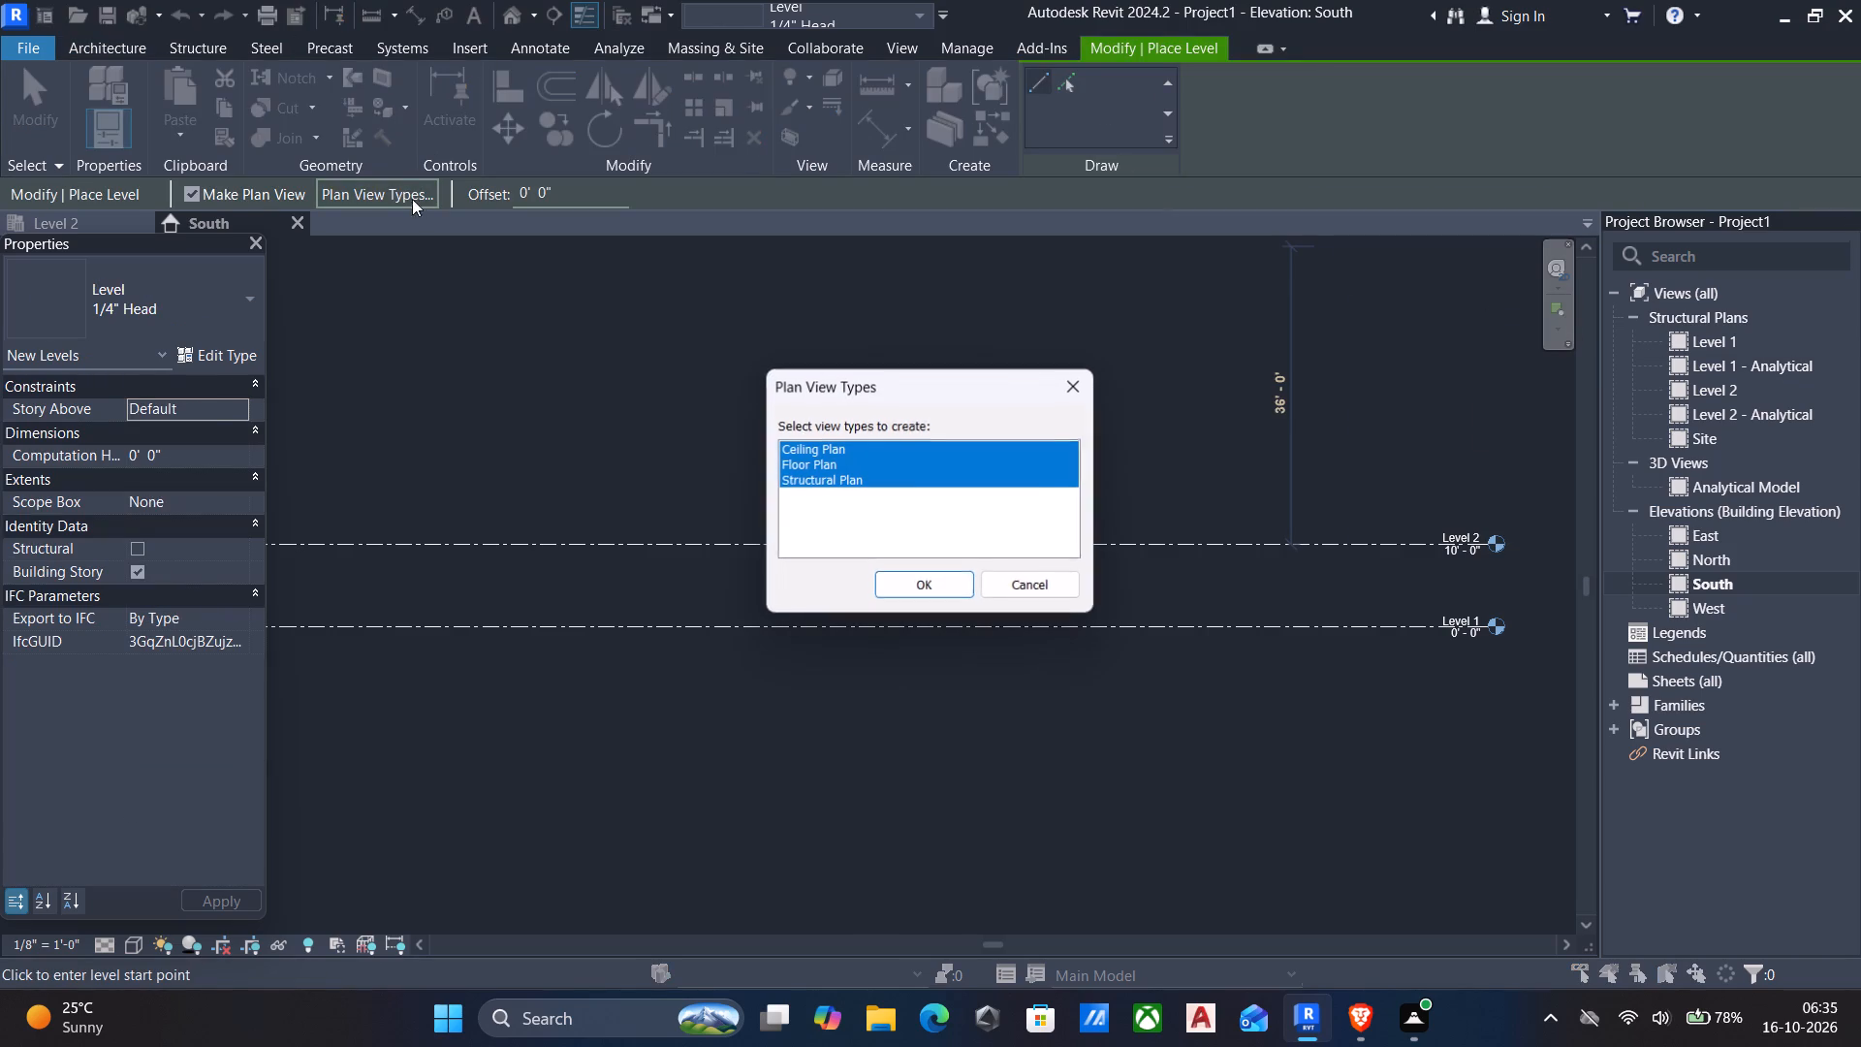
{"action": "left_click", "coordinate": [813, 454], "text": "ctrl"}
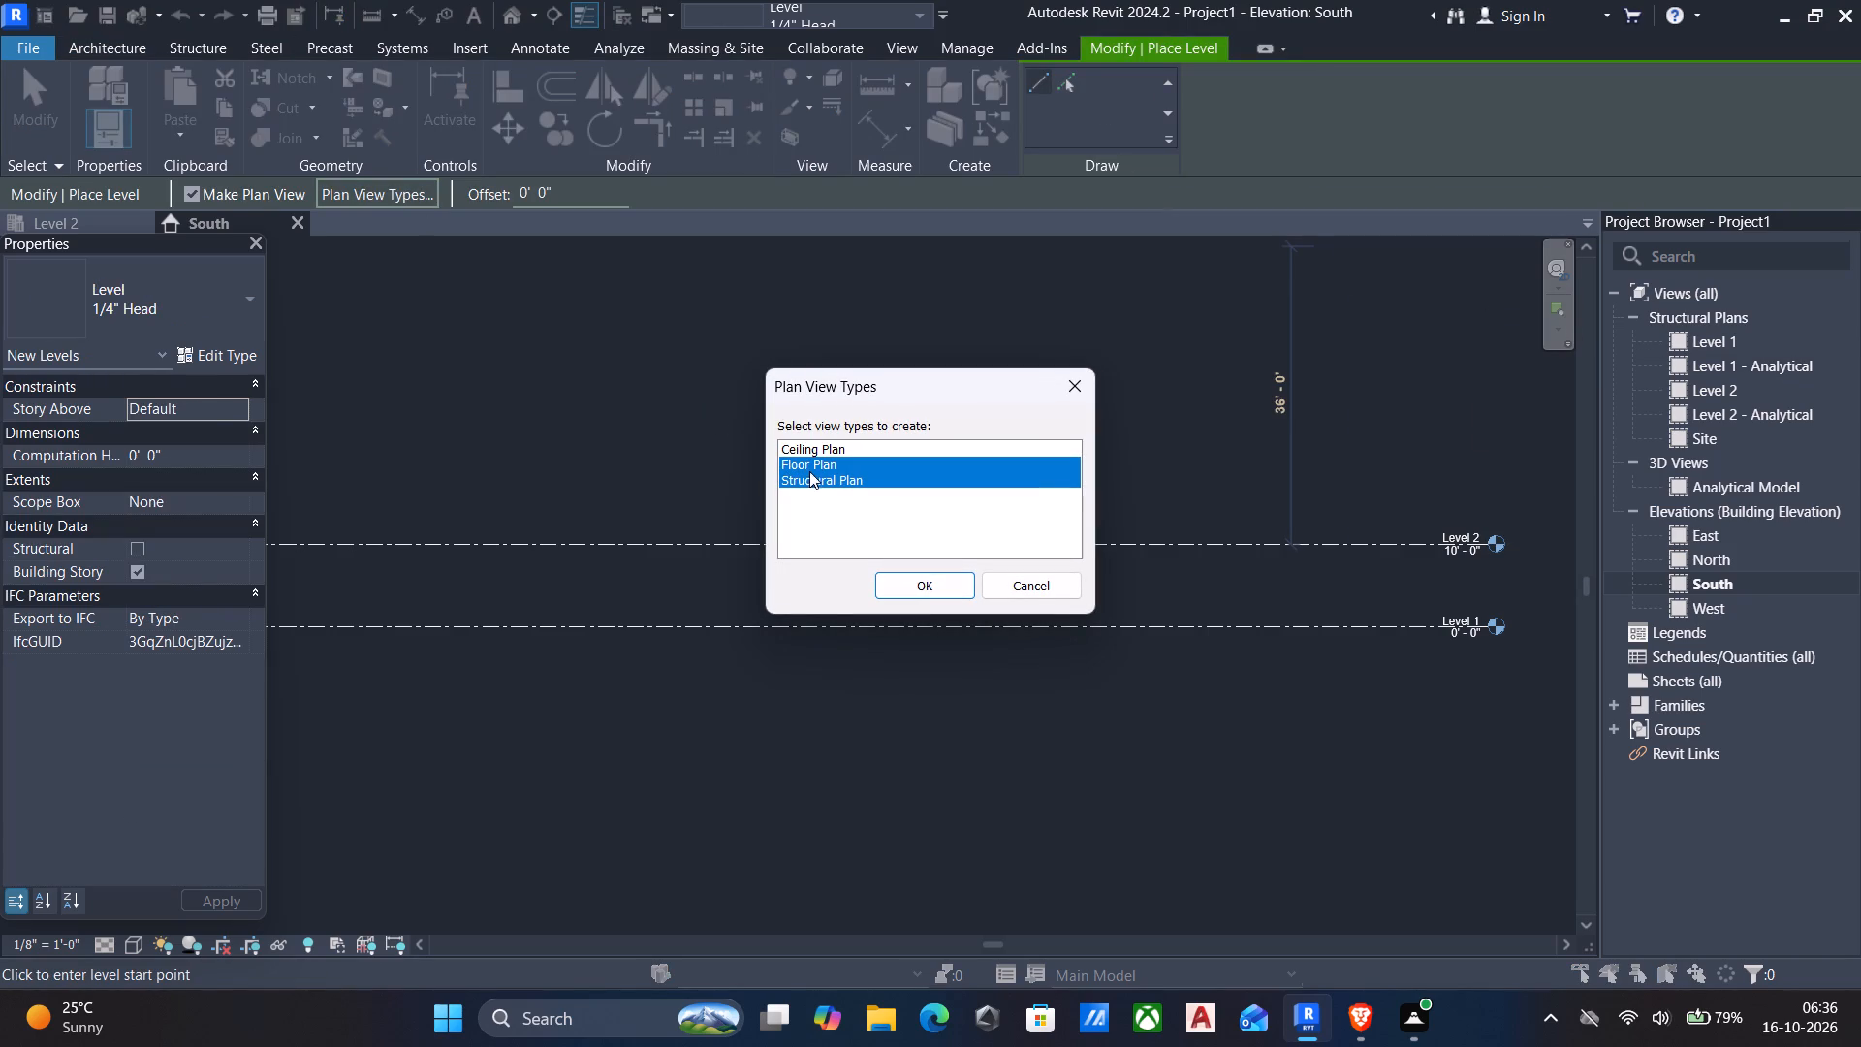
{"action": "left_click", "coordinate": [809, 467], "text": "ctrl"}
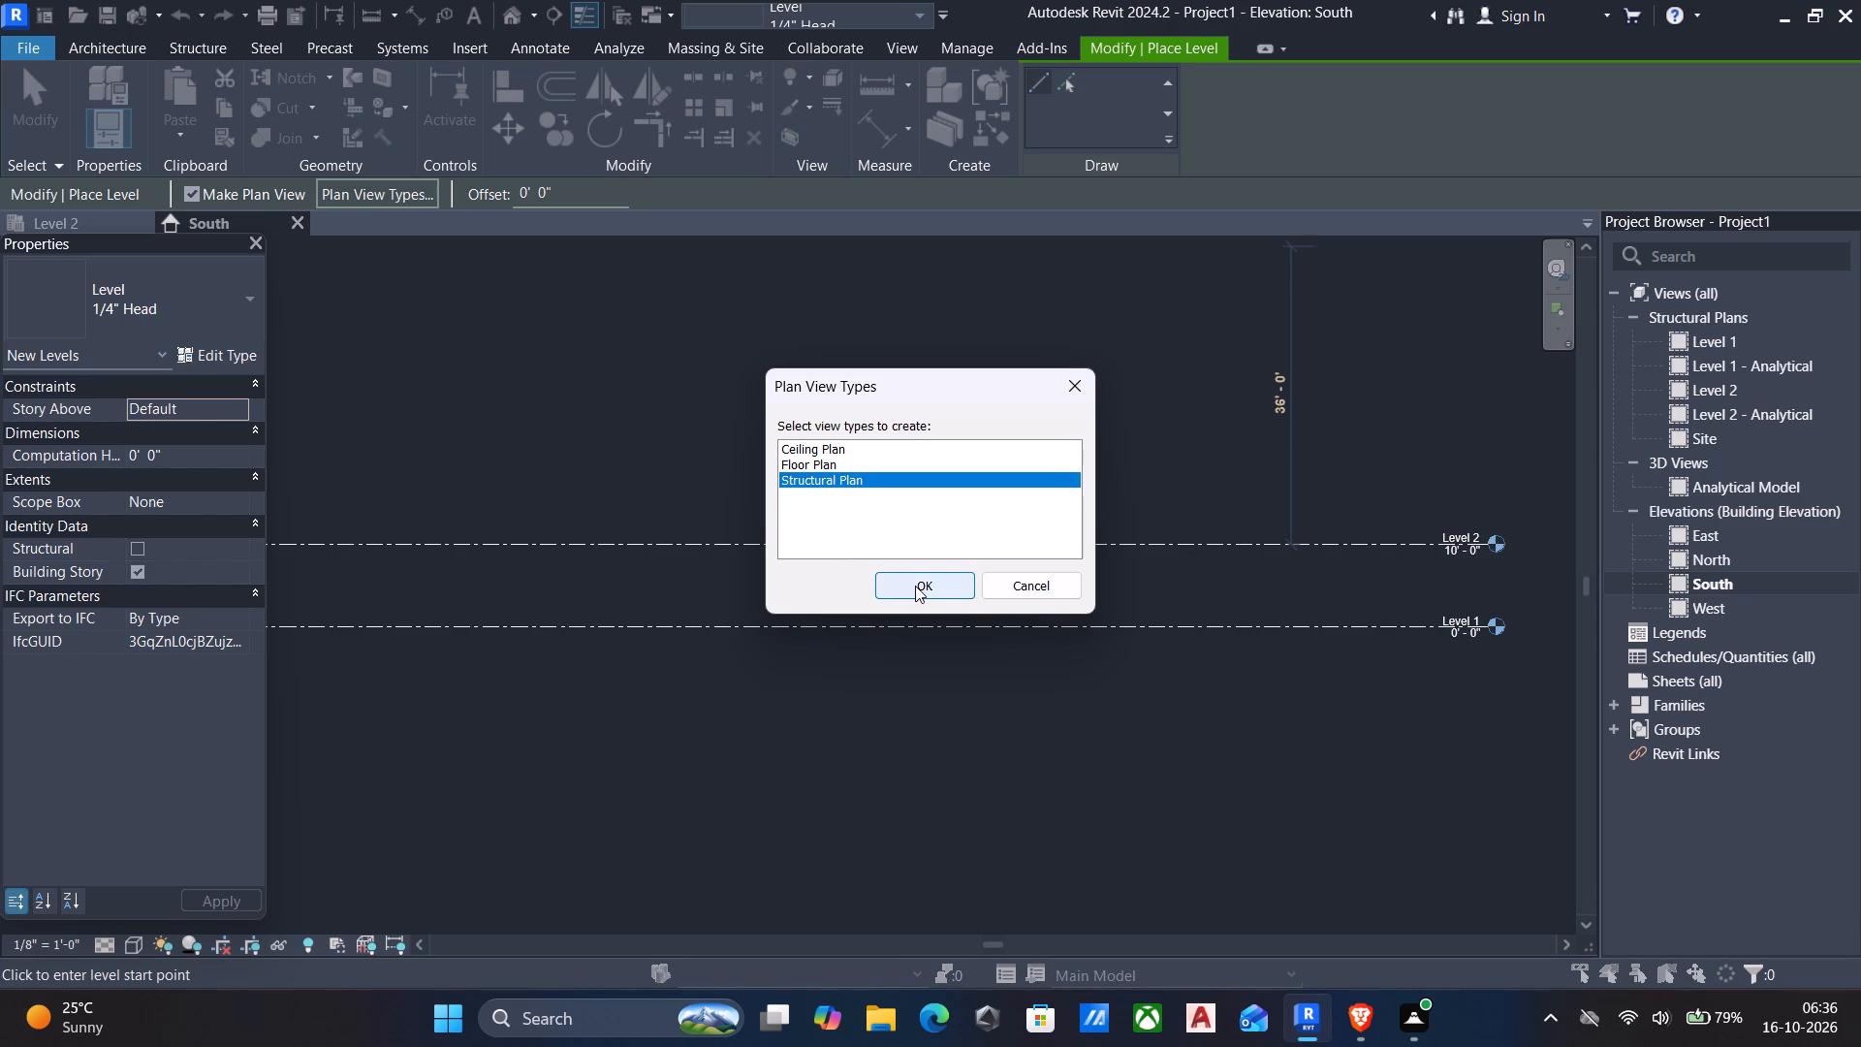
{"action": "left_click", "coordinate": [915, 586]}
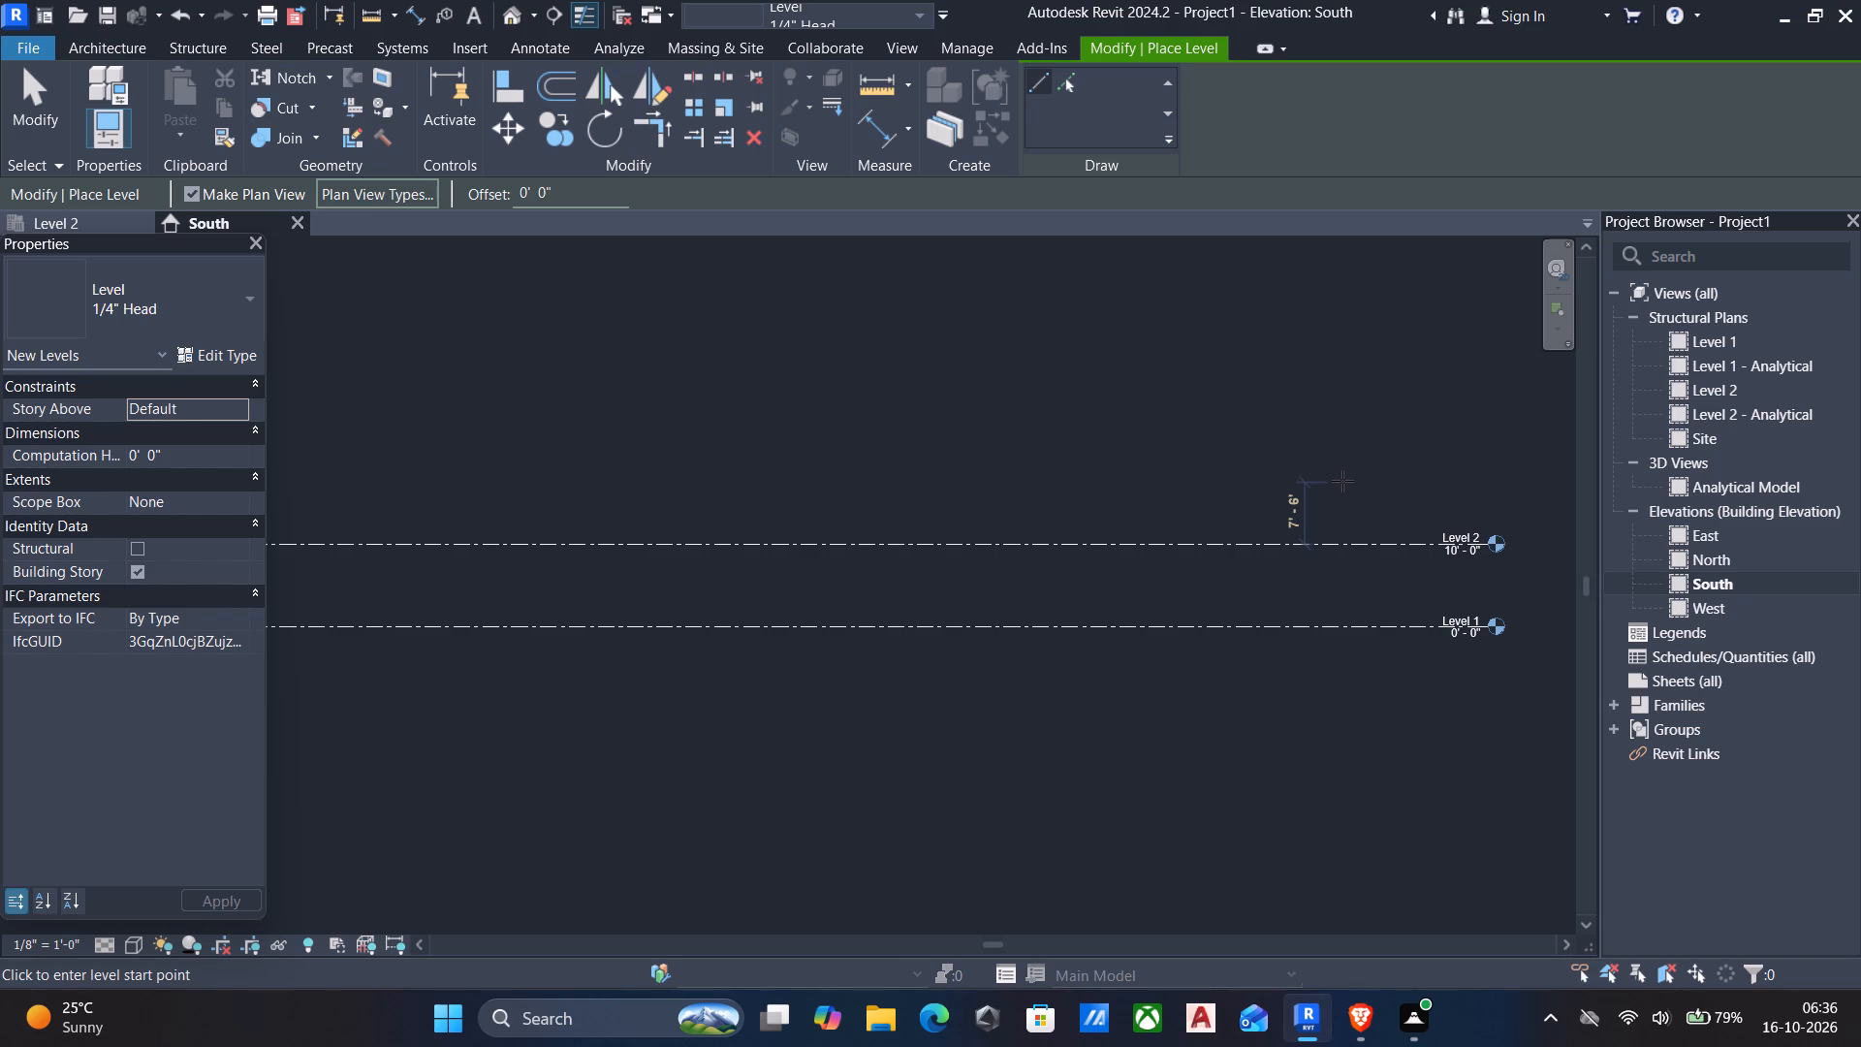
{"action": "key", "text": "Escape"}
Set the height of Level 2 above Level 1 to 10'6" in the South elevation.
{"action": "left_click", "coordinate": [1404, 546]}
{"action": "middle_click_drag", "start_coordinate": [1276, 627], "coordinate": [1459, 612]}
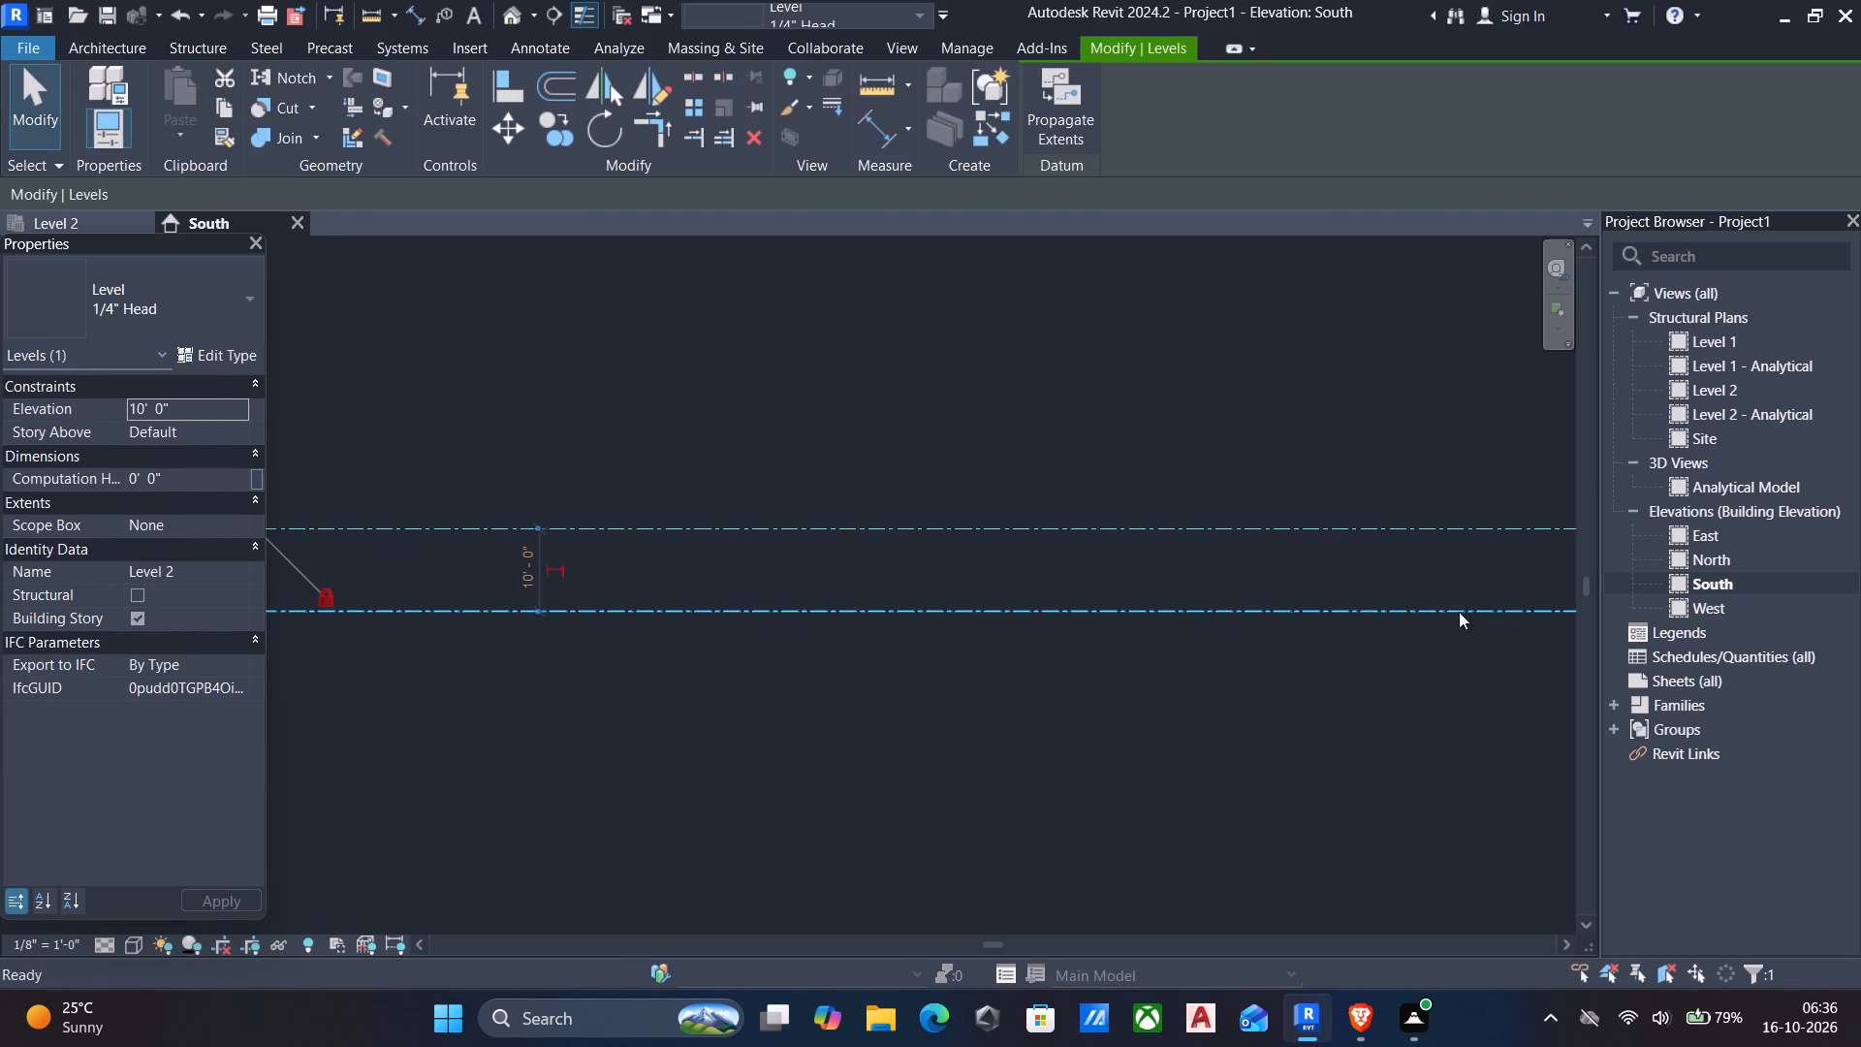
{"action": "left_click", "coordinate": [520, 565]}
{"action": "type", "text": "10'6\""}
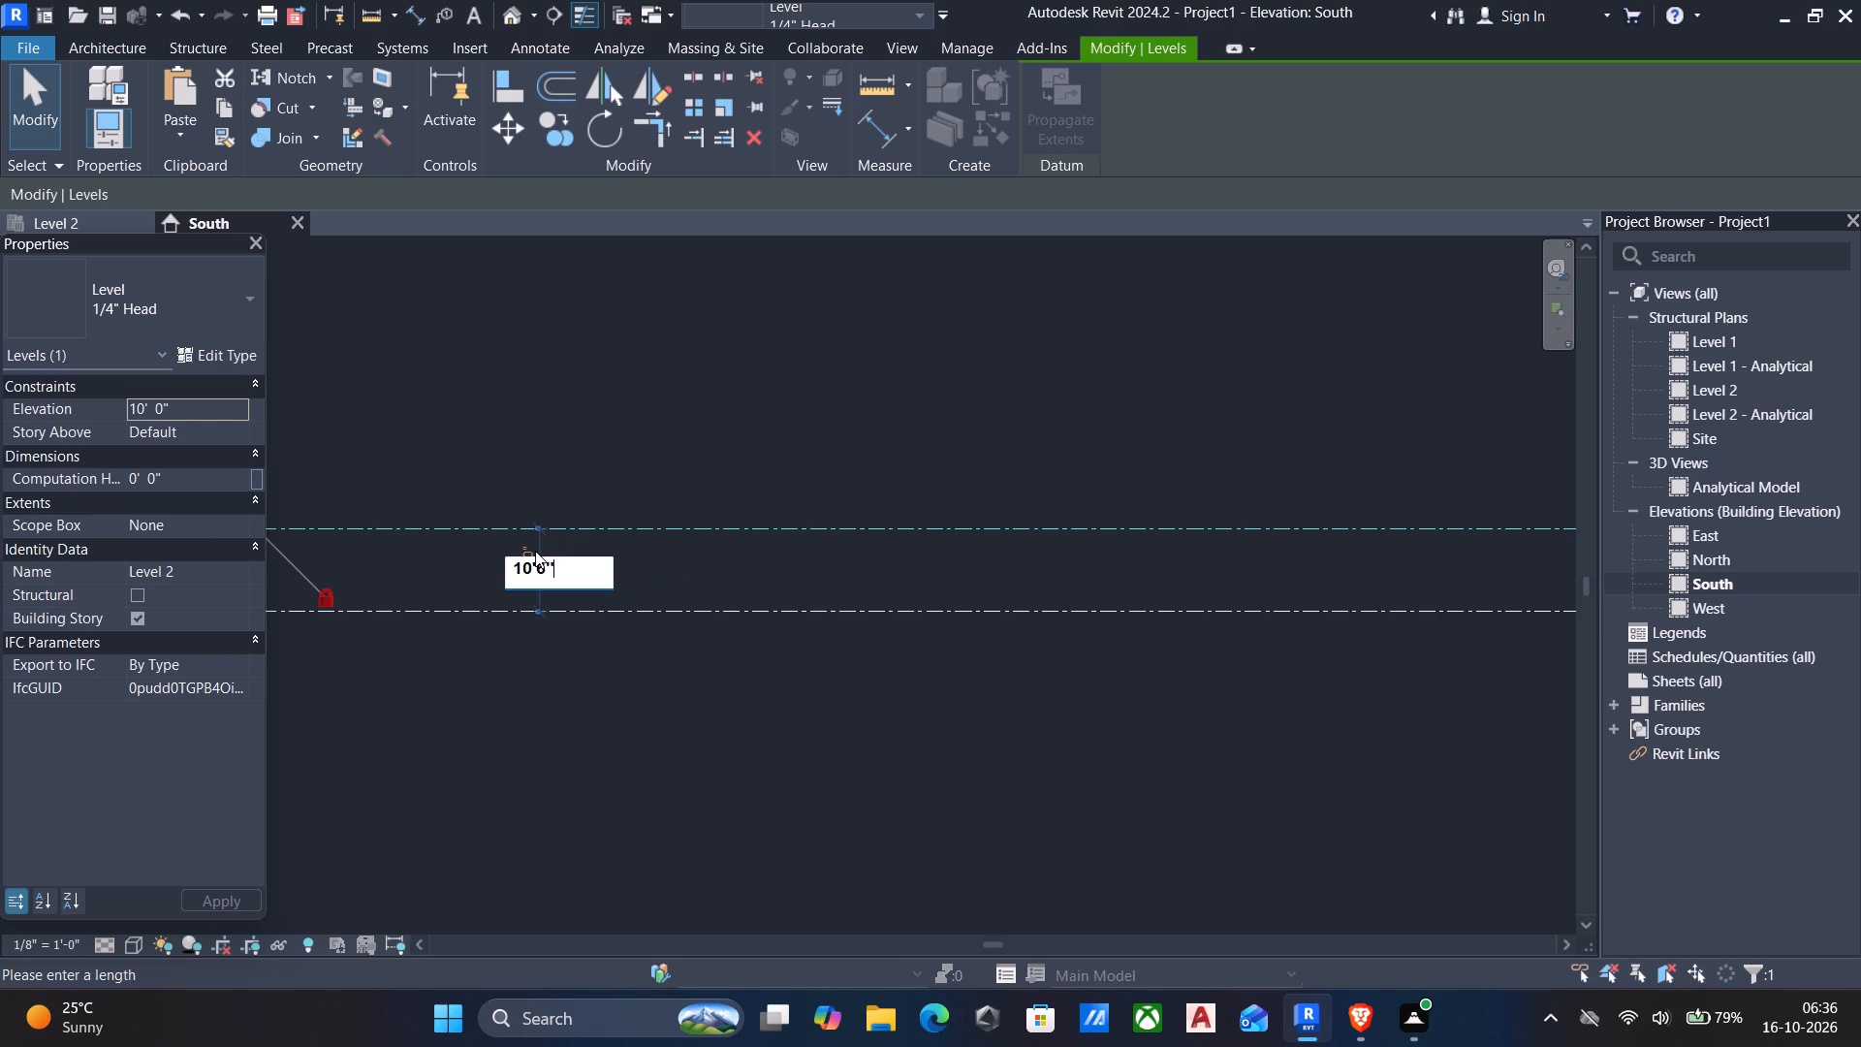
{"action": "key", "text": "Return"}
Examine the type properties of the level type used by Level 2 without changing them.
{"action": "middle_click_drag", "start_coordinate": [809, 628], "coordinate": [805, 540]}
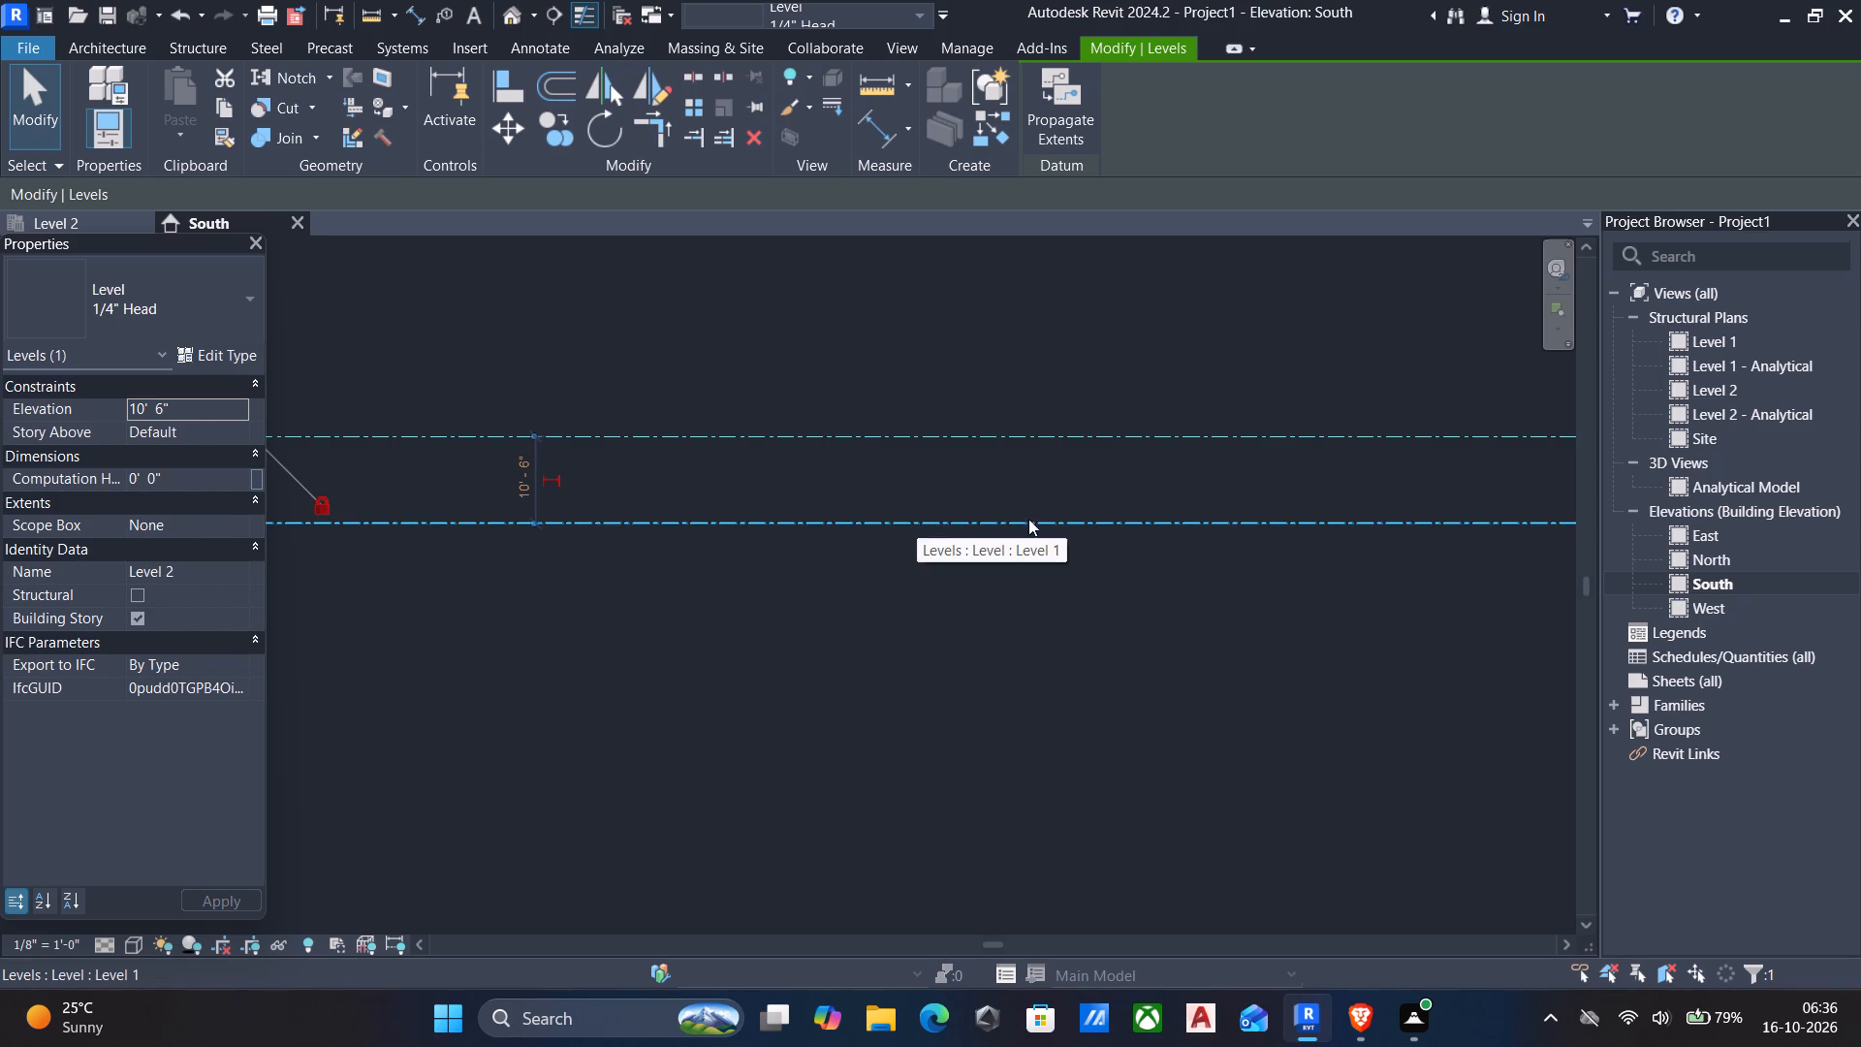
{"action": "scroll", "coordinate": [1420, 523], "scroll_direction": "down", "scroll_amount": 4}
{"action": "middle_click_drag", "start_coordinate": [1386, 552], "coordinate": [1121, 565]}
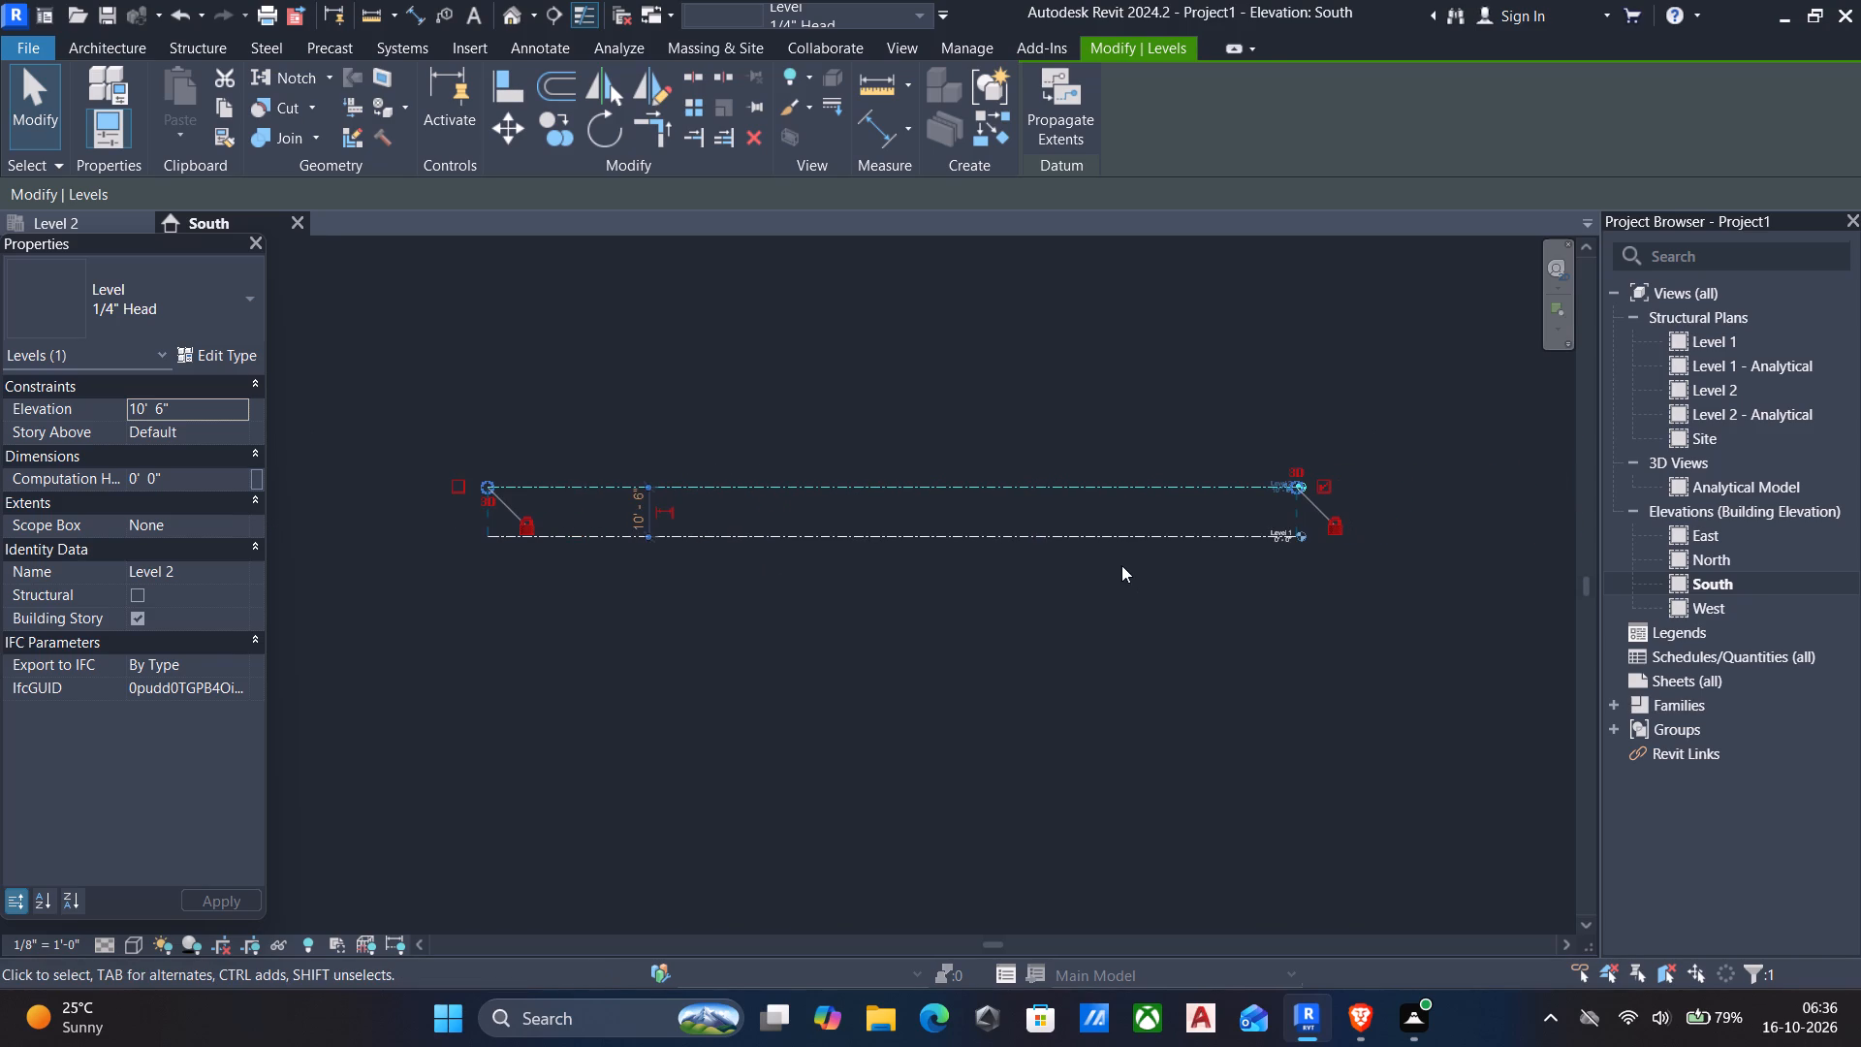
{"action": "scroll", "coordinate": [1300, 541], "scroll_direction": "up", "scroll_amount": 9}
{"action": "left_click", "coordinate": [1308, 532]}
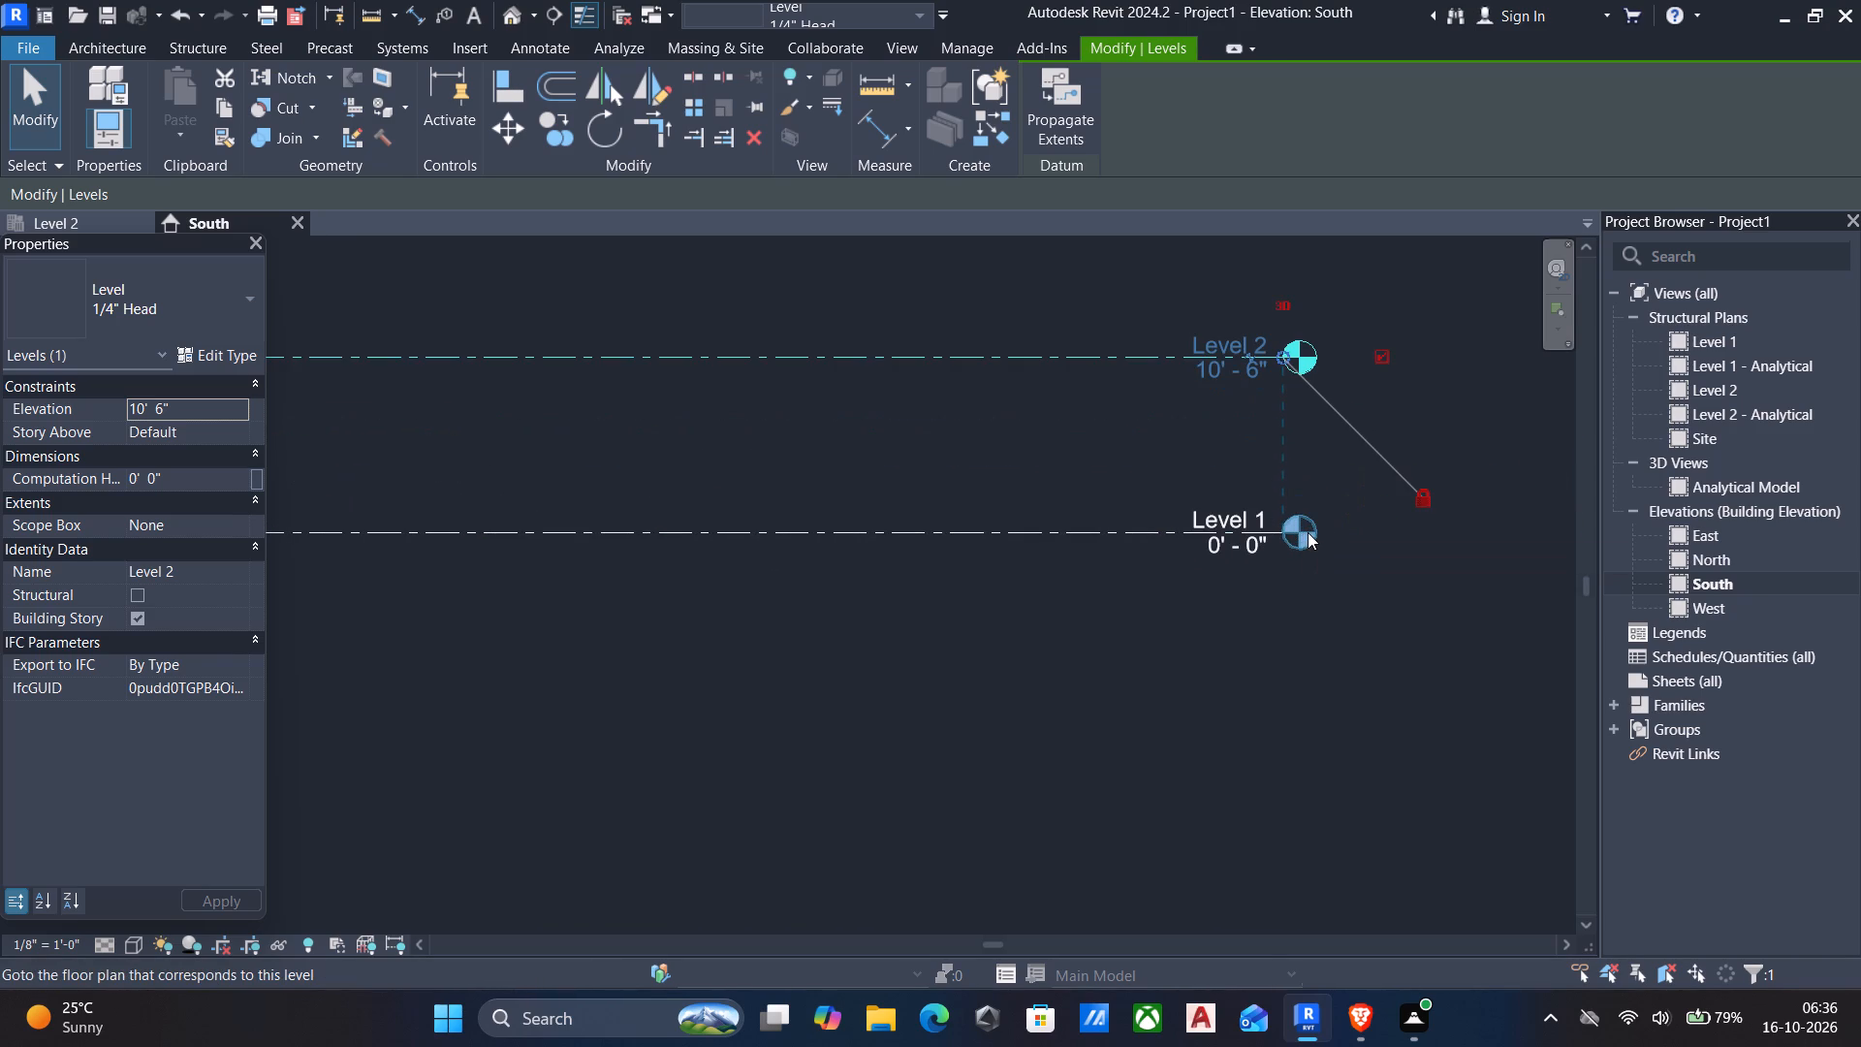
{"action": "left_click", "coordinate": [216, 350]}
{"action": "scroll", "coordinate": [1015, 536], "scroll_direction": "down", "scroll_amount": 5}
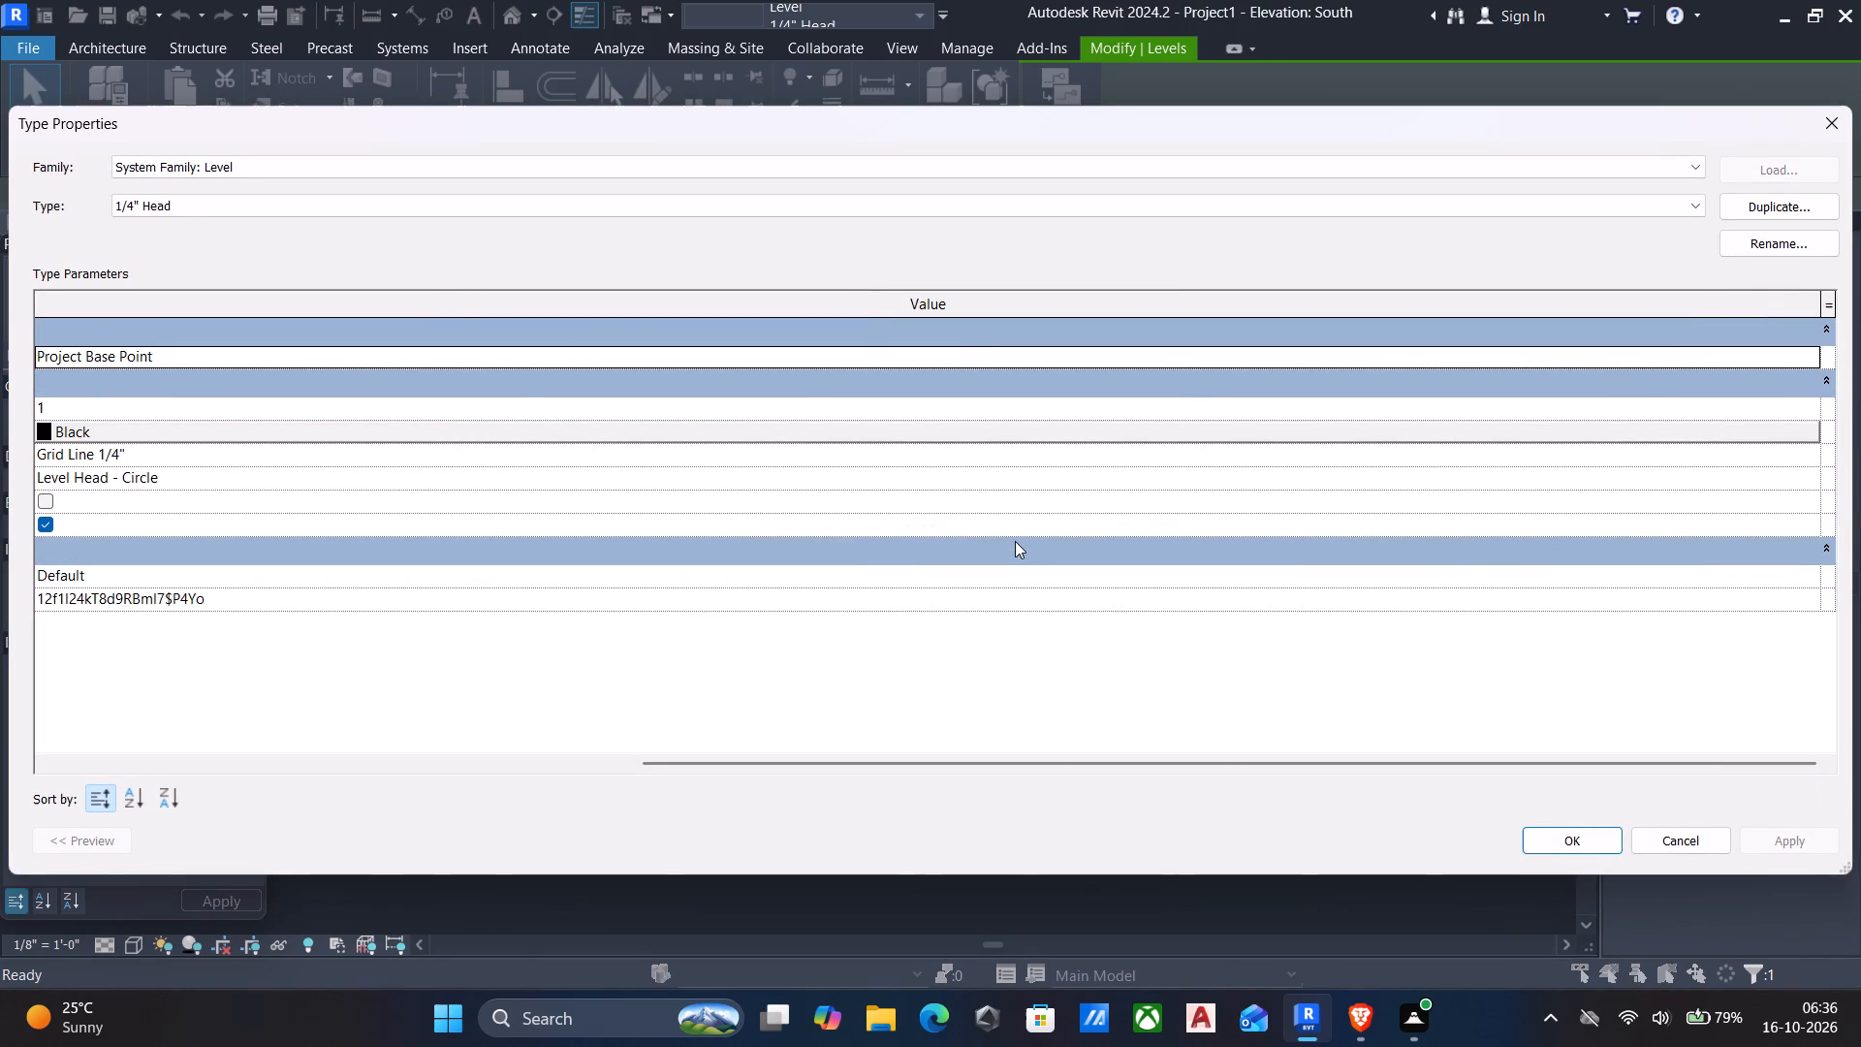
{"action": "scroll", "coordinate": [1015, 541], "scroll_direction": "up", "scroll_amount": 9}
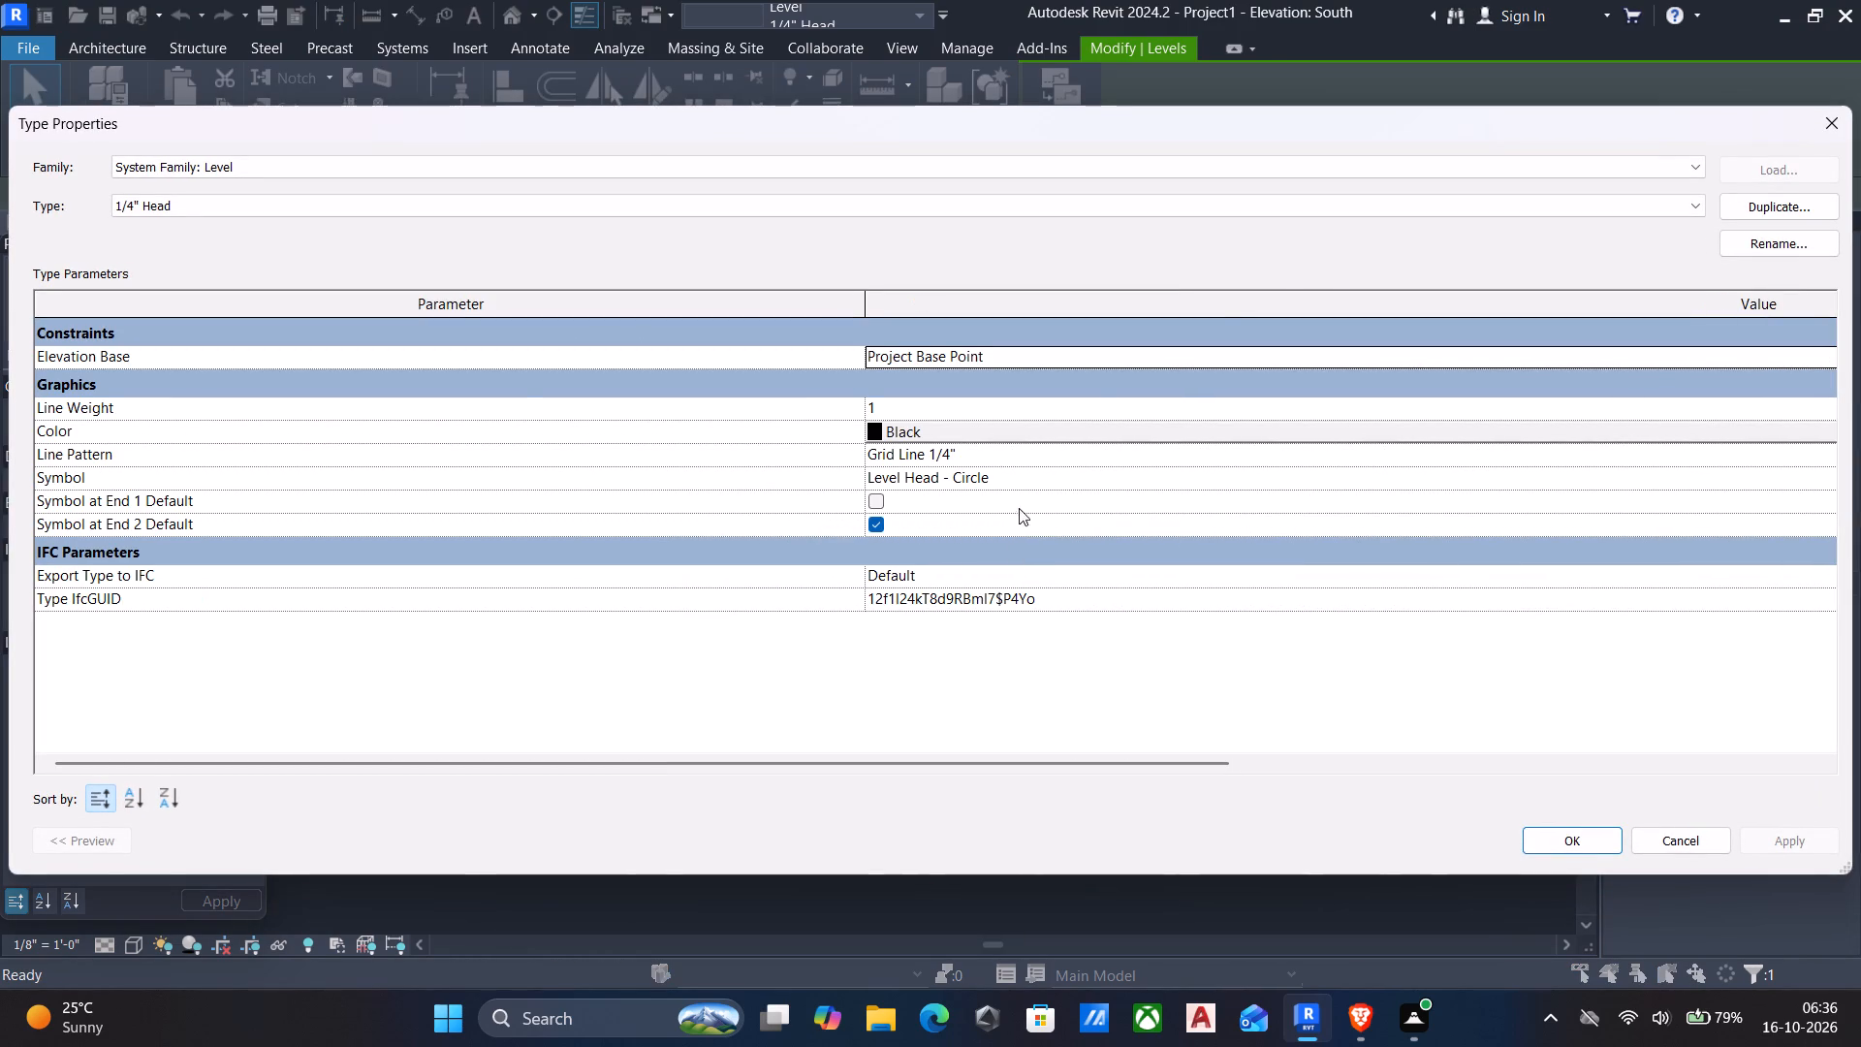
{"action": "left_click", "coordinate": [1844, 132]}
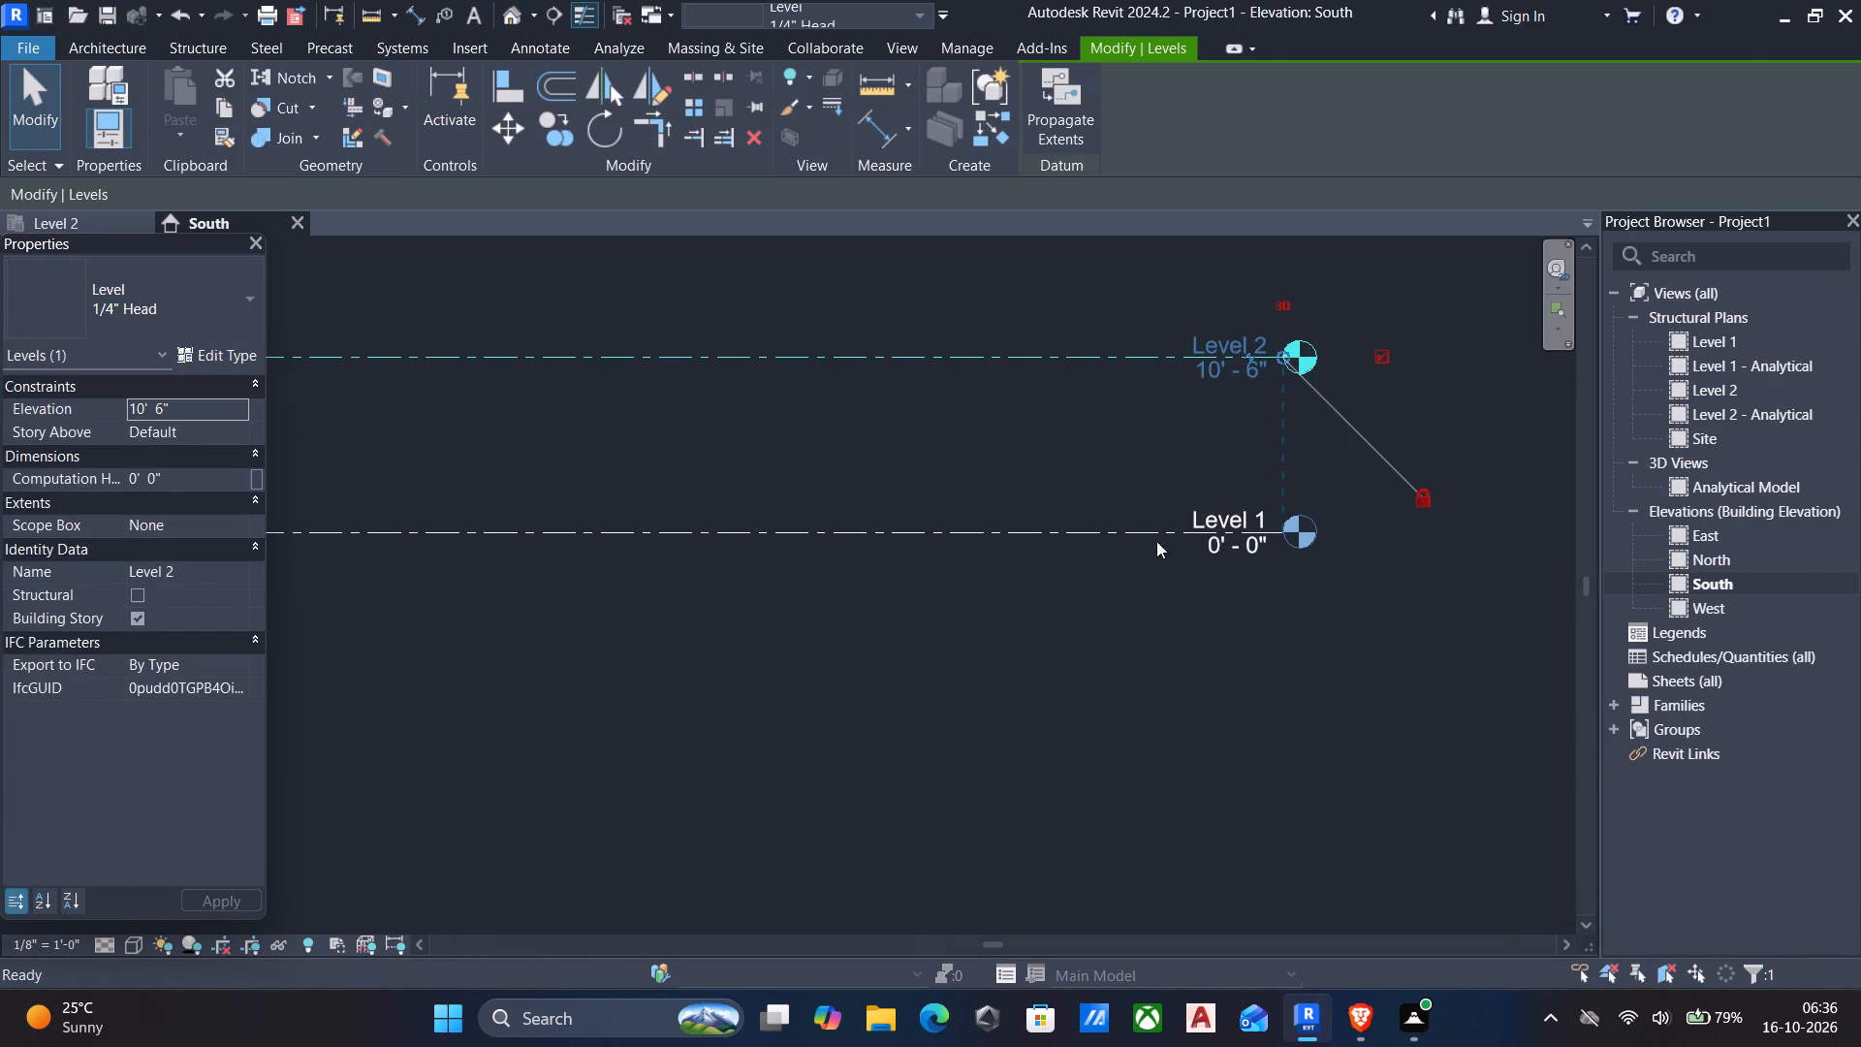
Examine the type properties for Level 1, including its line pattern and symbol settings, and clear the selection.
{"action": "left_click", "coordinate": [1036, 540]}
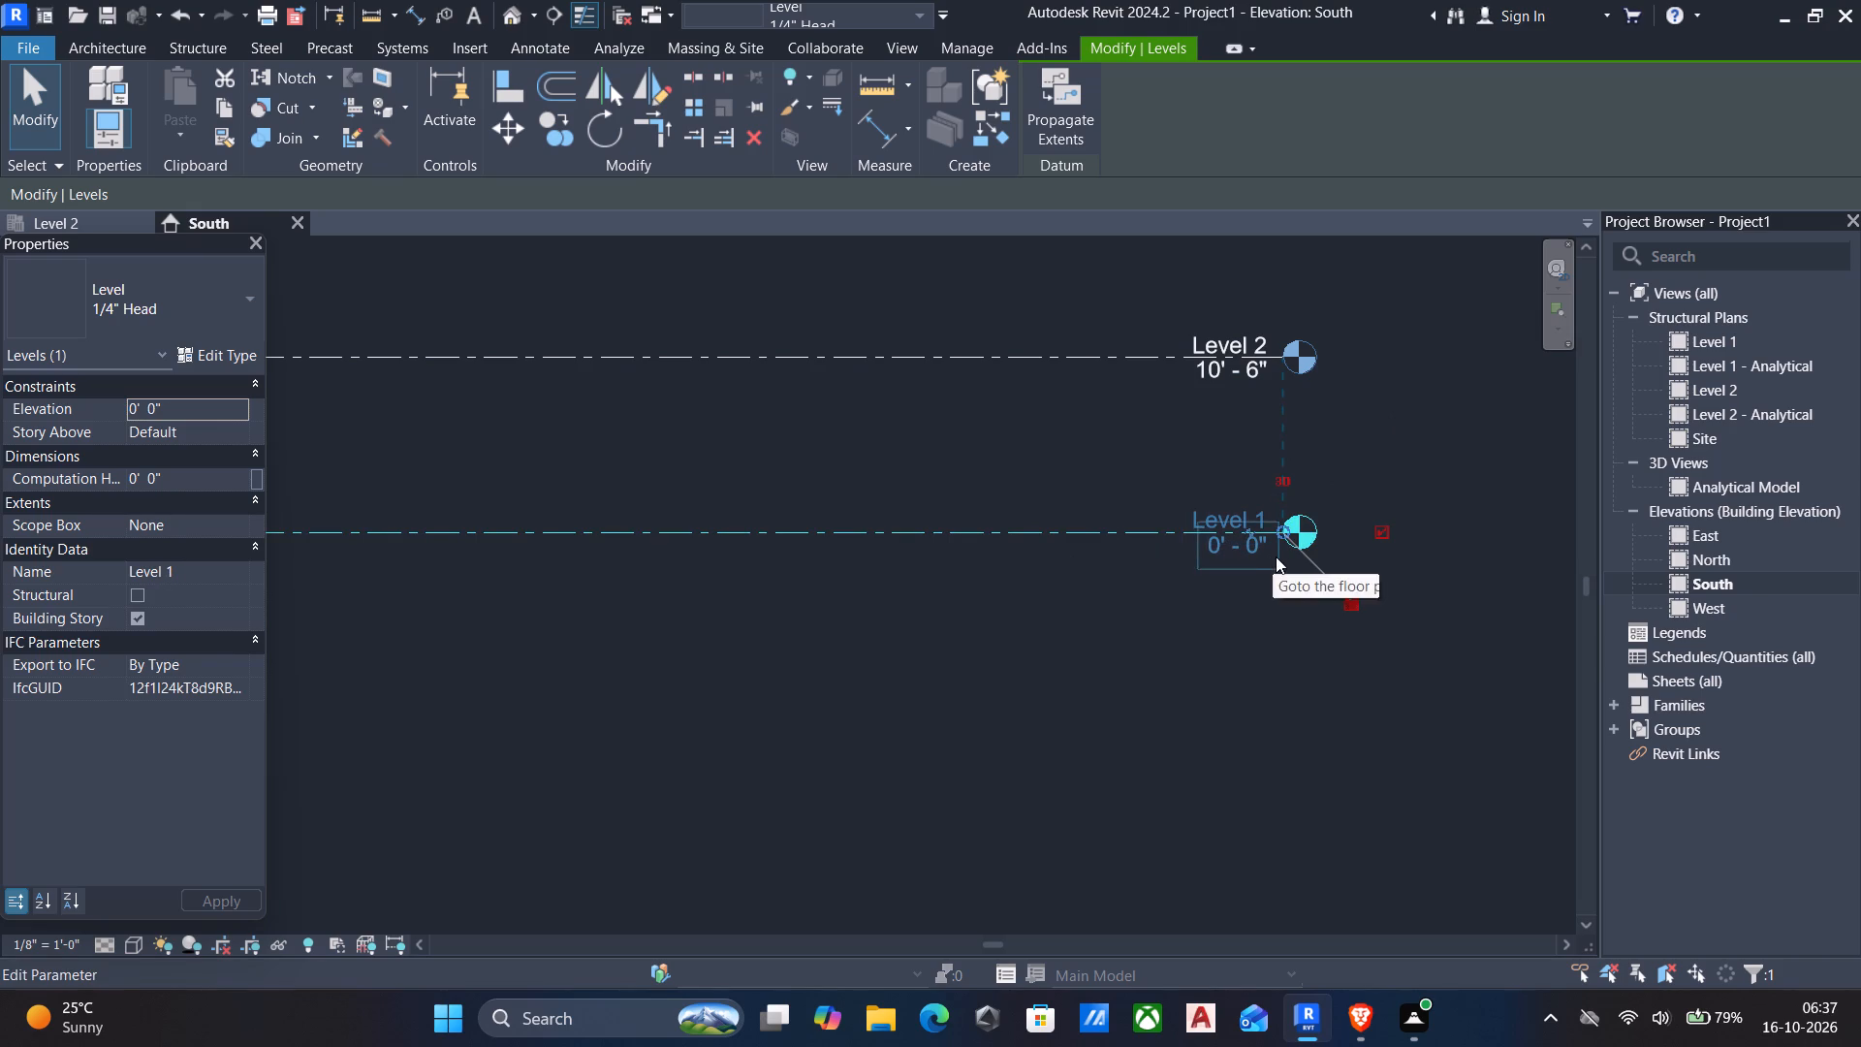
{"action": "scroll", "coordinate": [1276, 547], "scroll_direction": "up", "scroll_amount": 4}
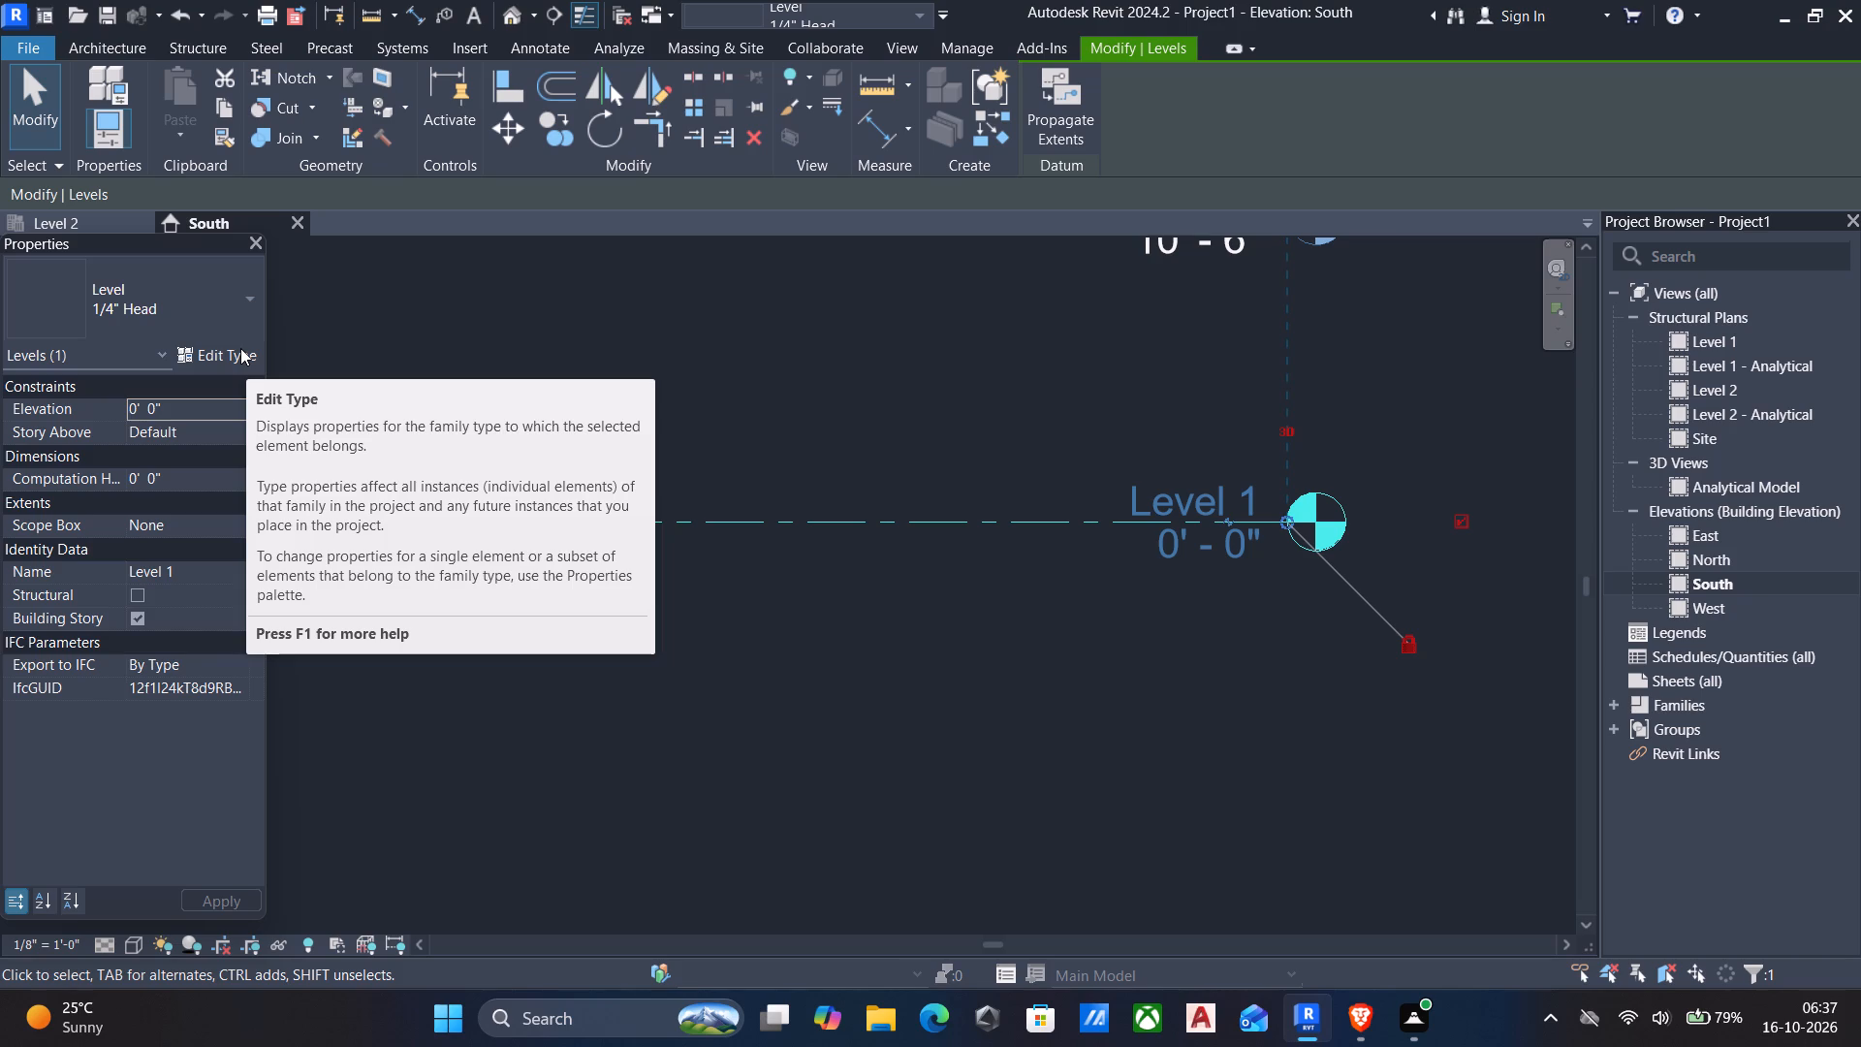
{"action": "left_click", "coordinate": [240, 348]}
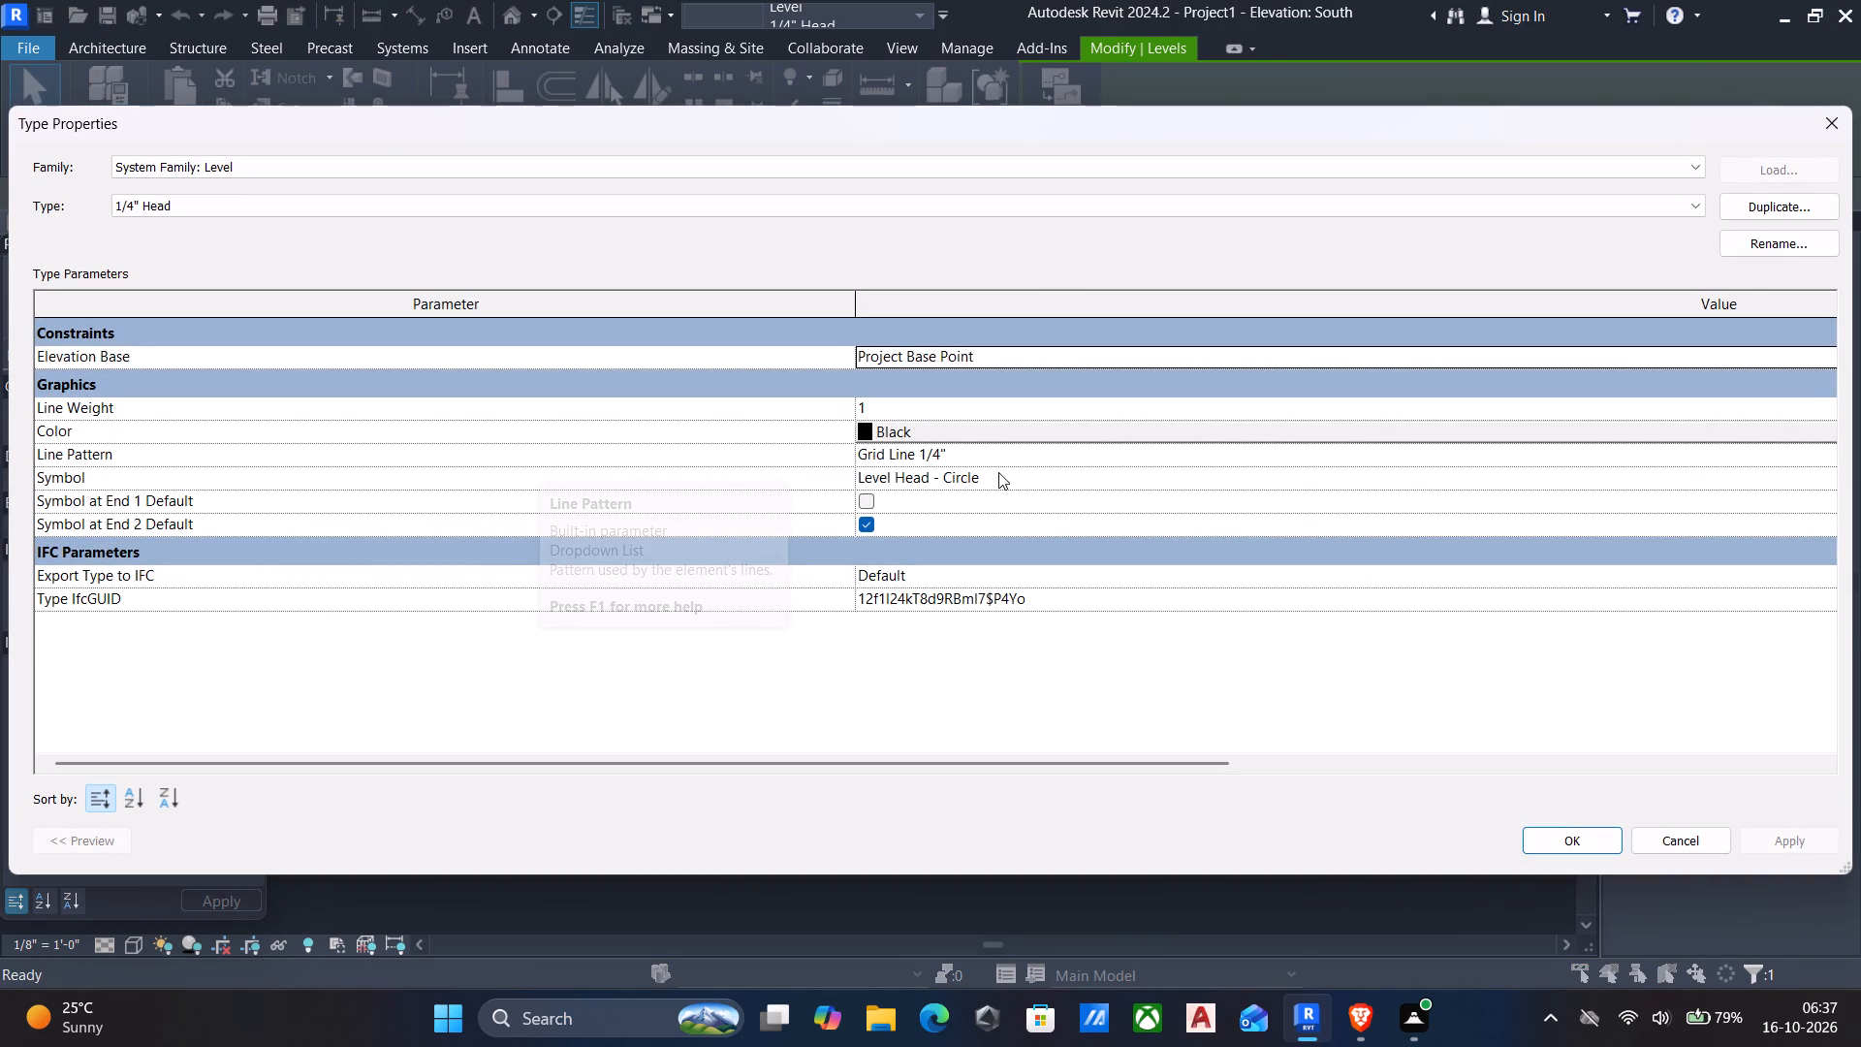
{"action": "left_click", "coordinate": [1833, 119]}
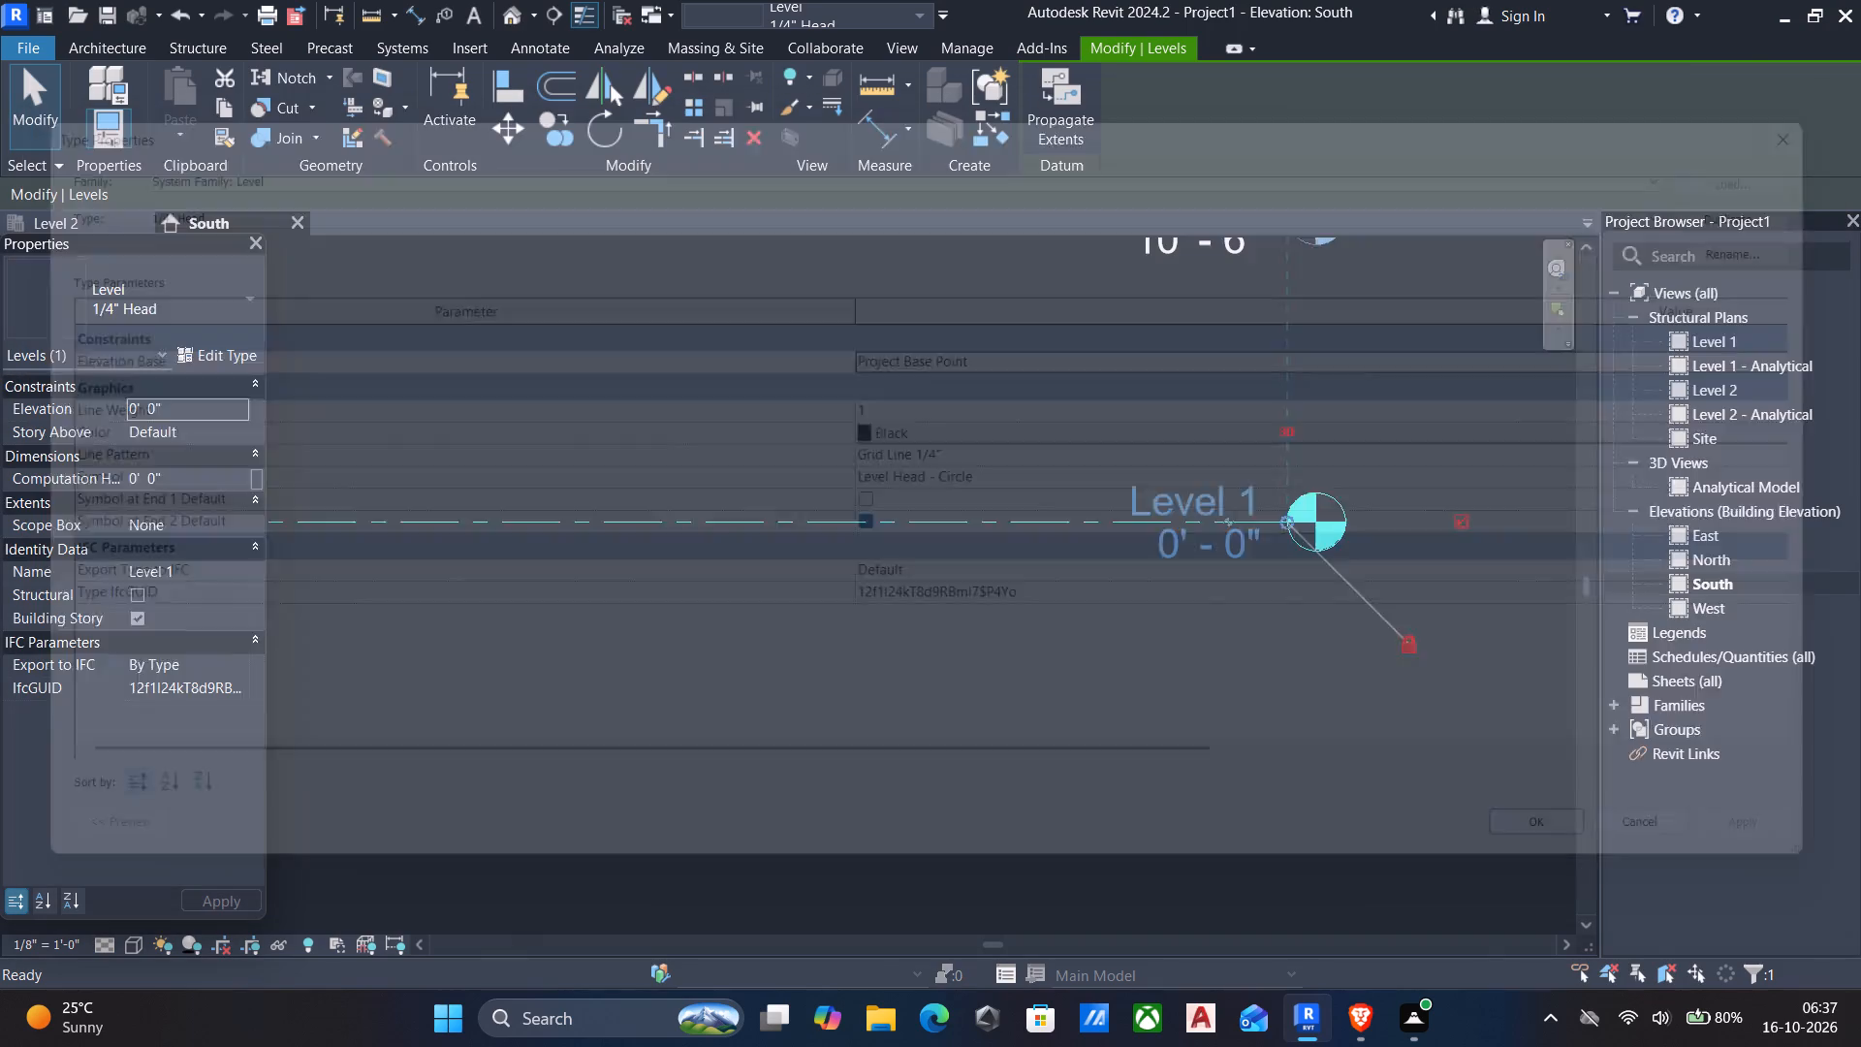
{"action": "scroll", "coordinate": [1211, 550], "scroll_direction": "down", "scroll_amount": 4}
{"action": "middle_click_drag", "start_coordinate": [962, 599], "coordinate": [1291, 598]}
{"action": "scroll", "coordinate": [1310, 602], "scroll_direction": "down", "scroll_amount": 4}
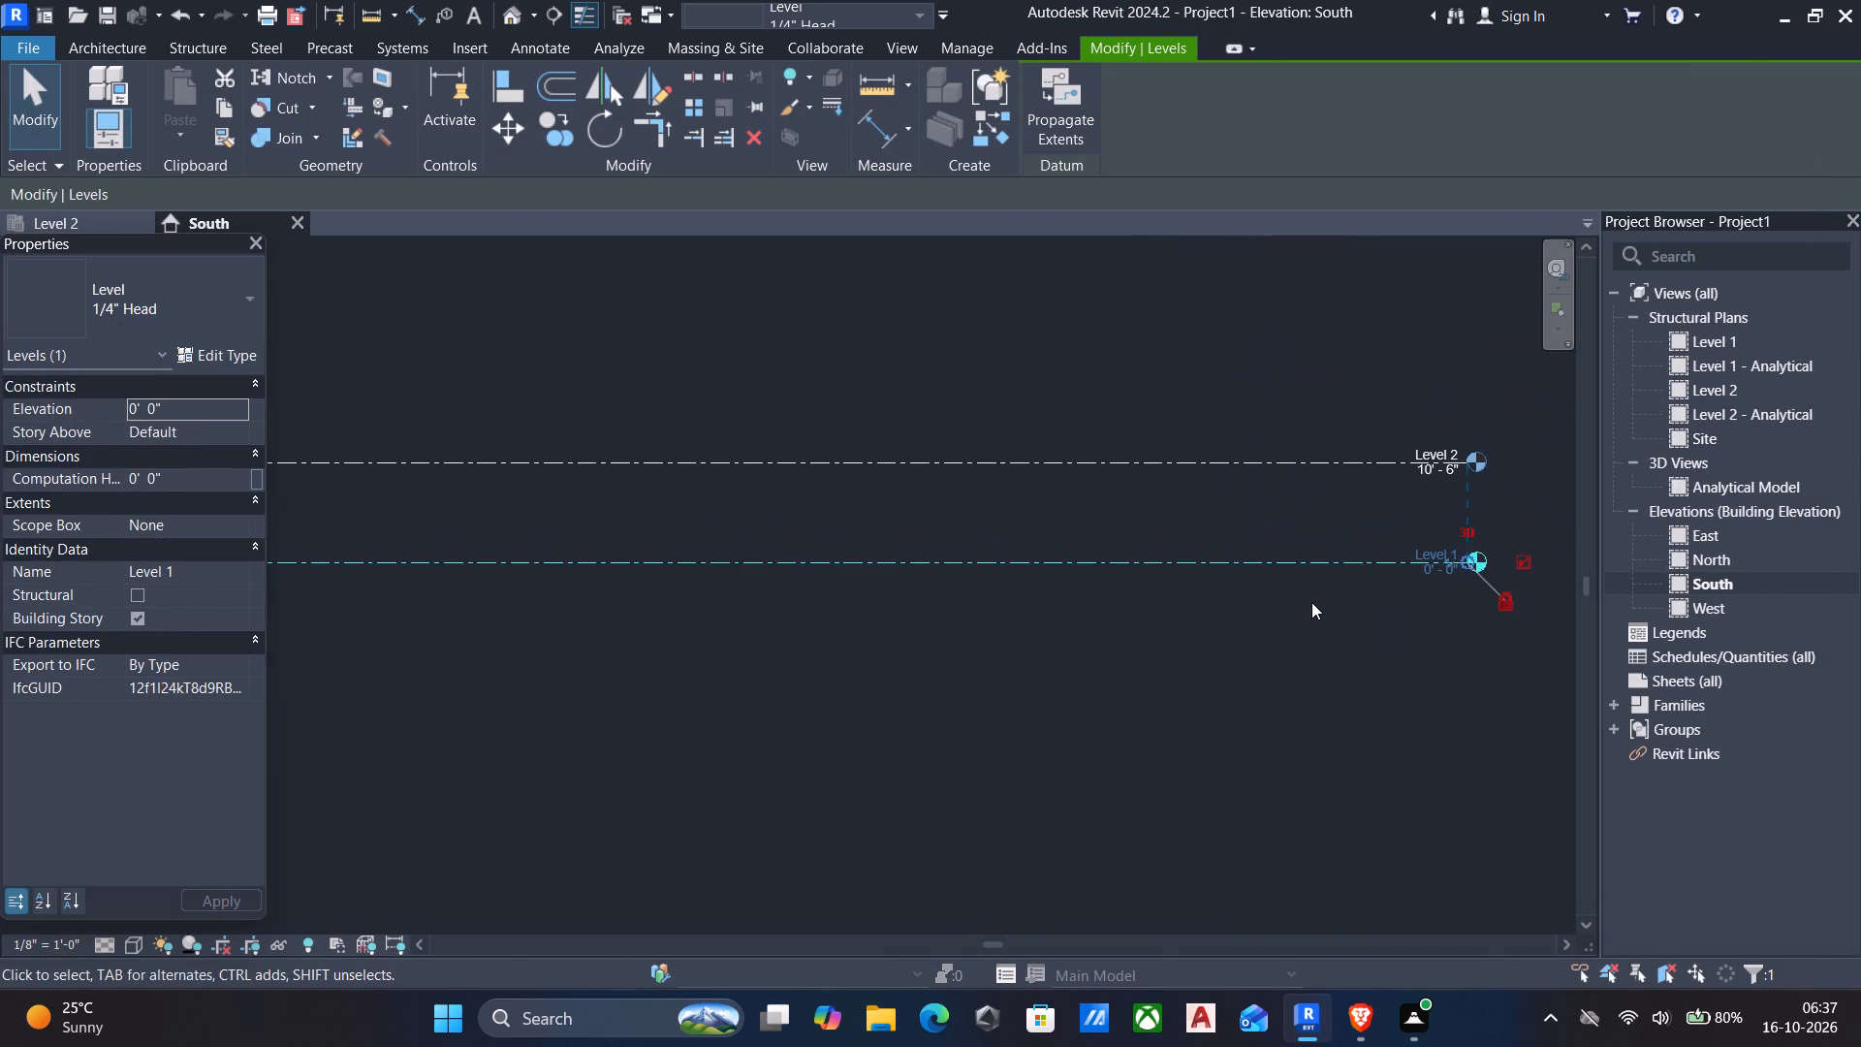
{"action": "key", "text": "Escape"}
Using the Level tool's Pick Lines option, add a level offset 3000 mm below Level 1.
{"action": "left_click", "coordinate": [1171, 466]}
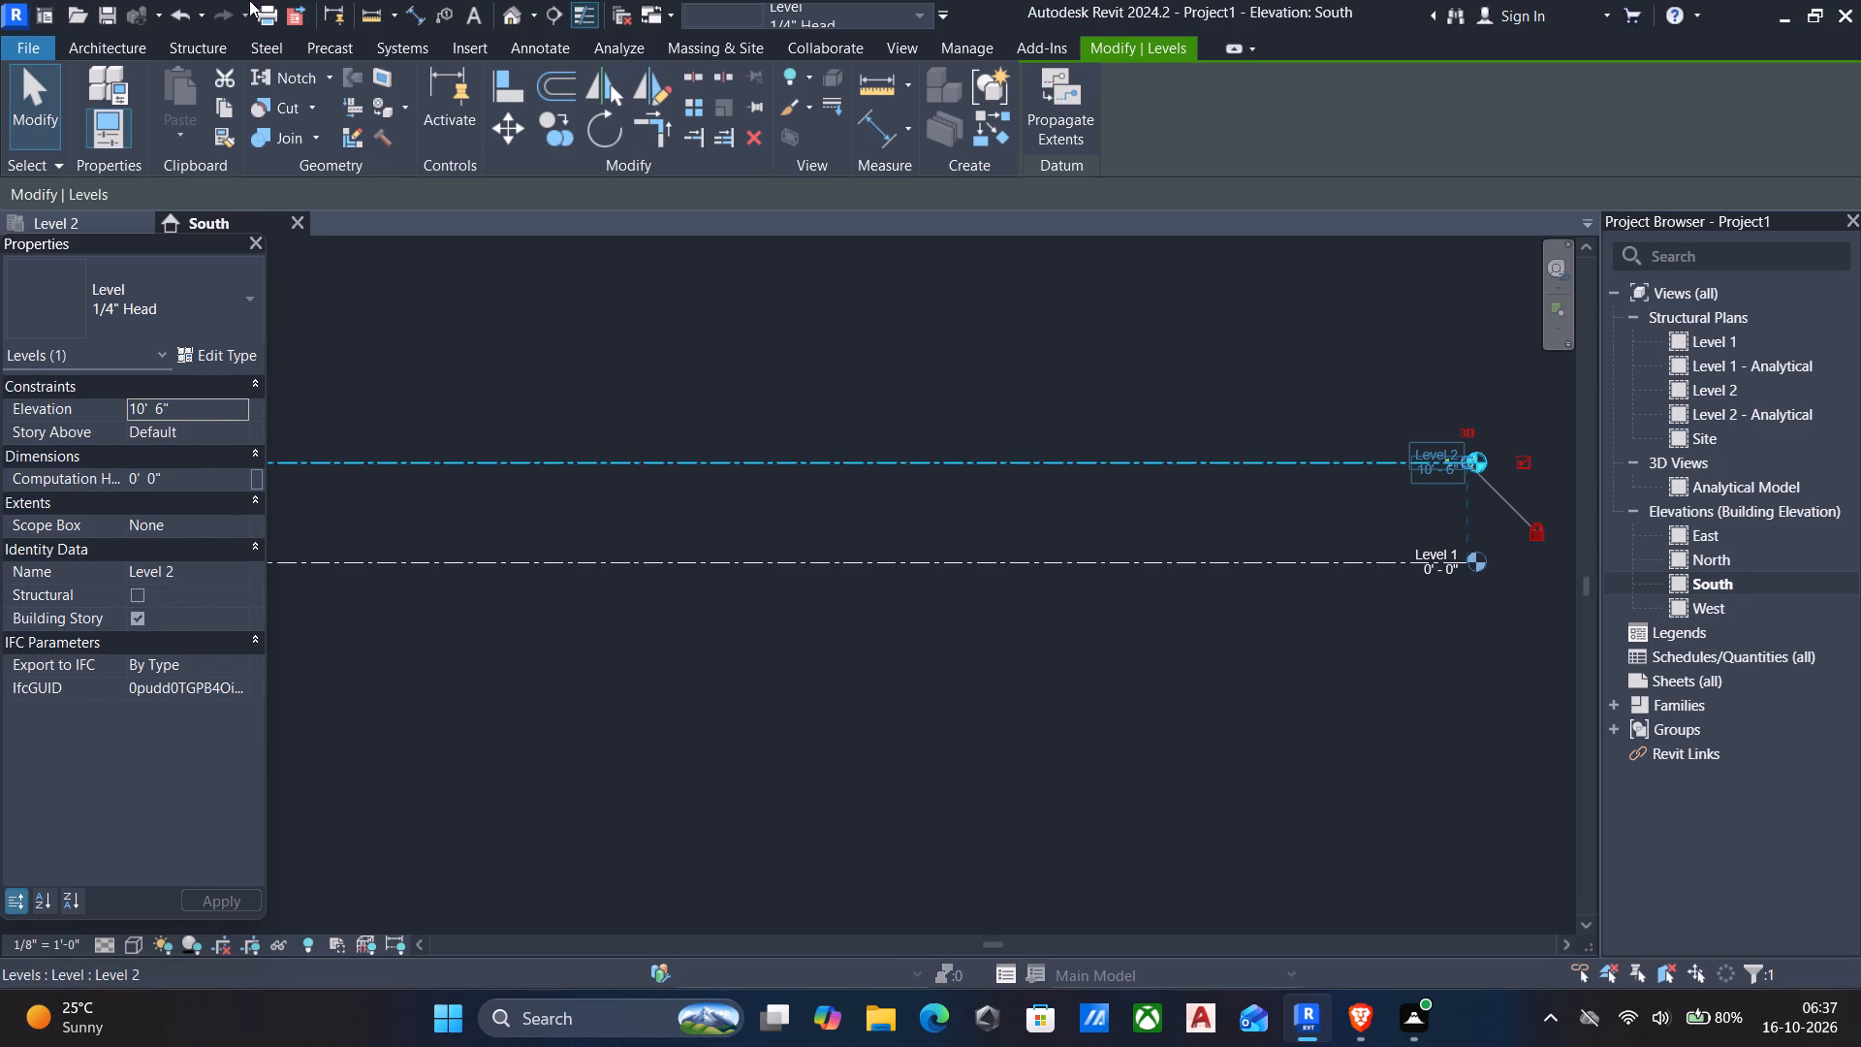
{"action": "key", "text": "l"}
{"action": "left_click", "coordinate": [1007, 249]}
{"action": "key", "text": "l"}
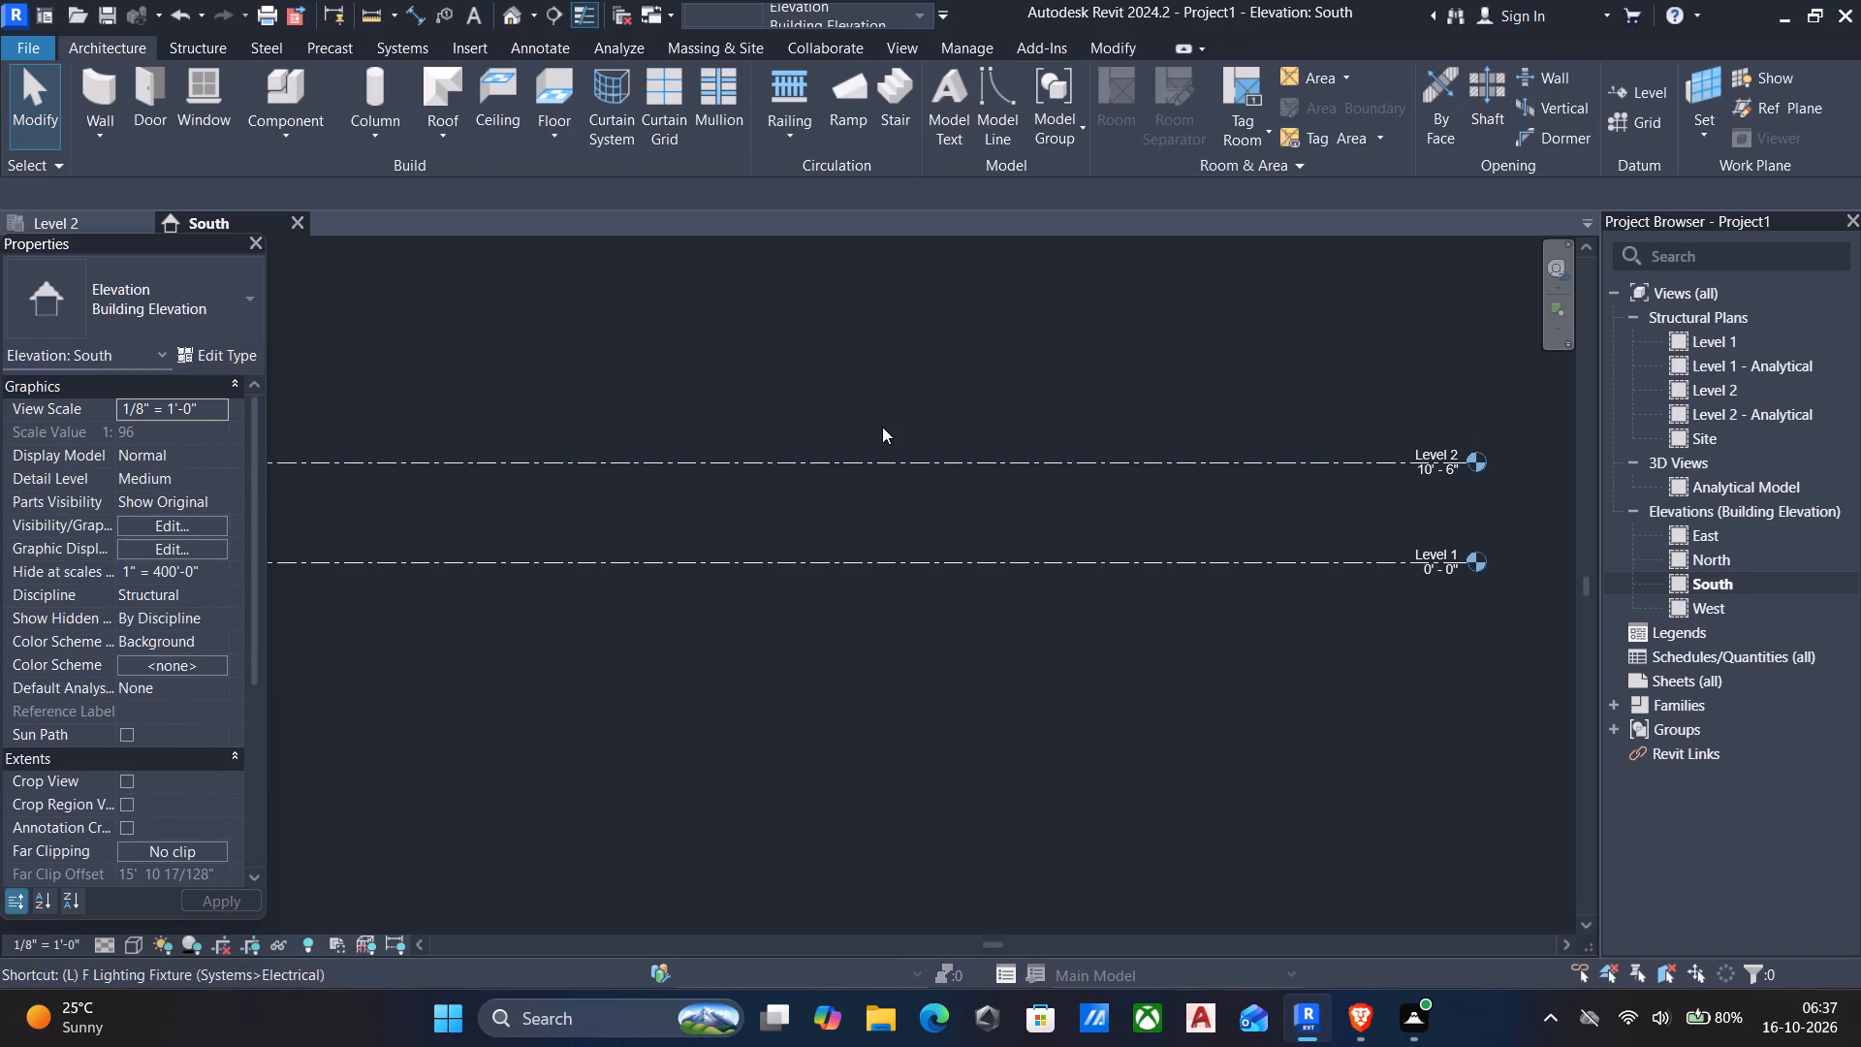
{"action": "left_click", "coordinate": [789, 555]}
{"action": "type", "text": "ll"}
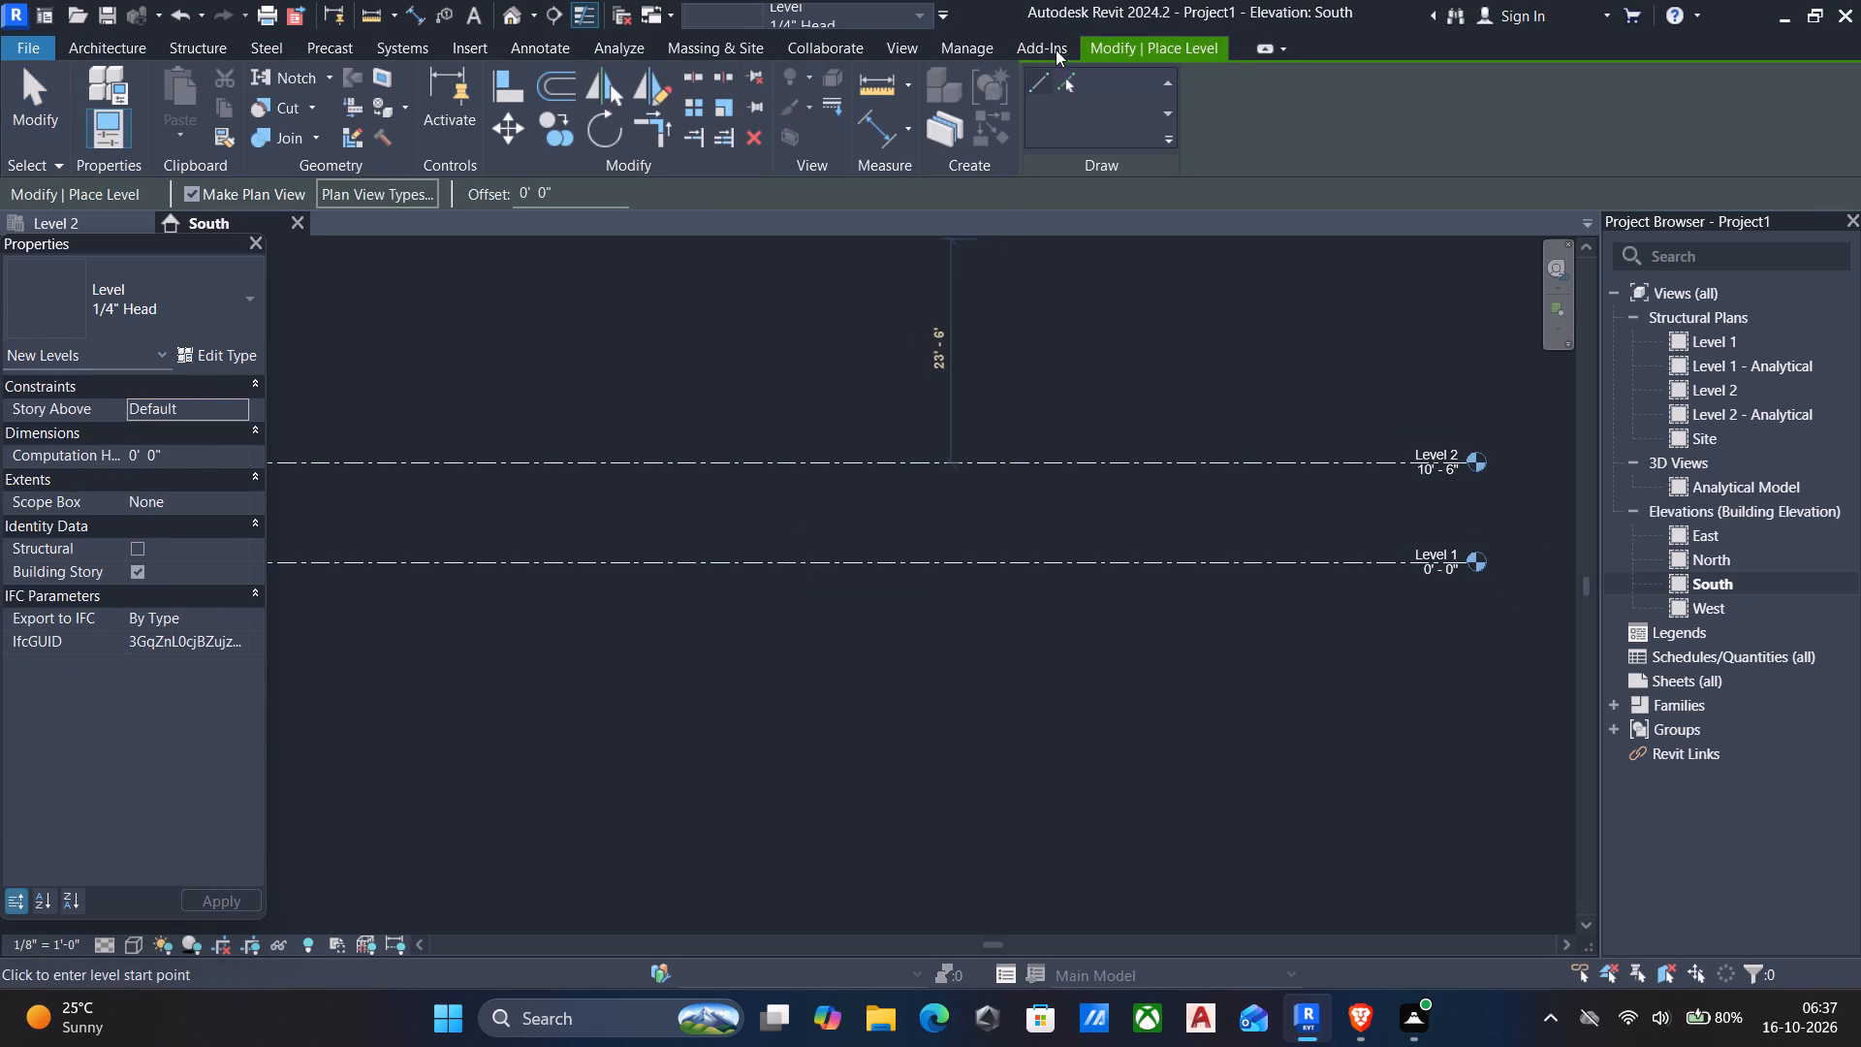
{"action": "left_click", "coordinate": [1059, 79]}
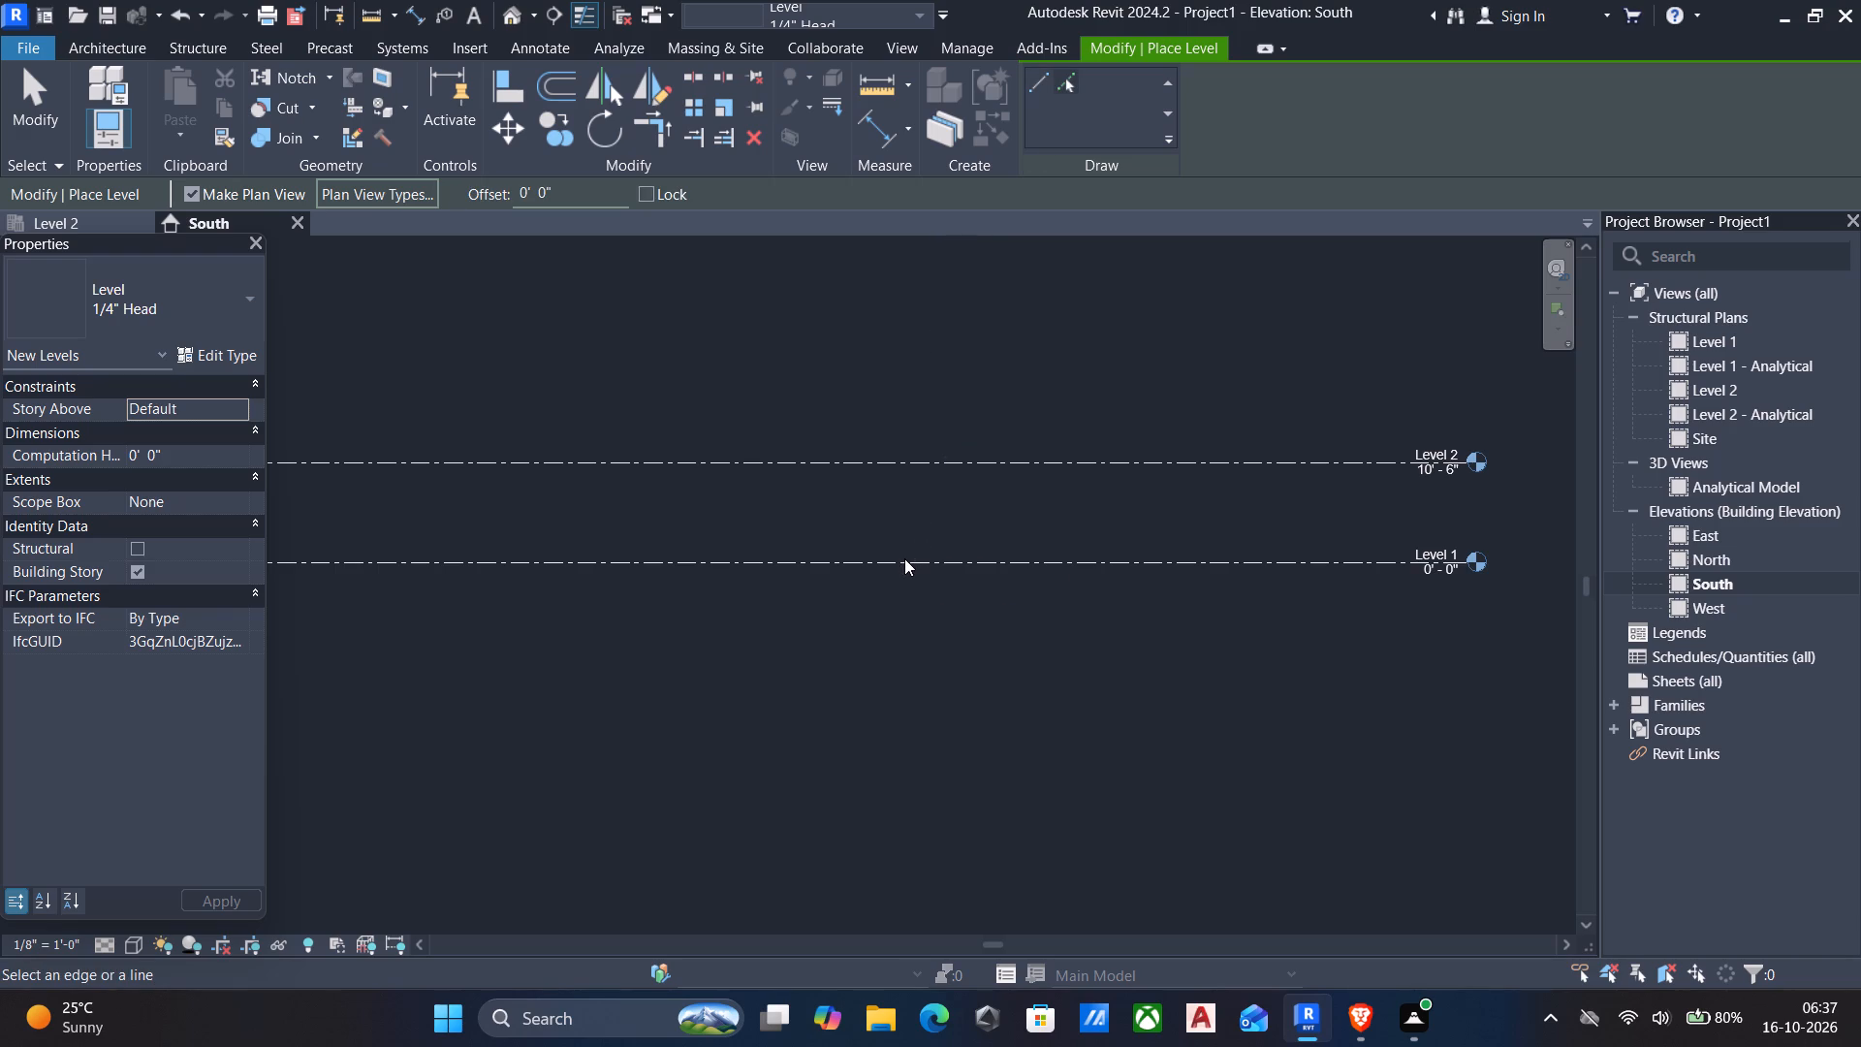
{"action": "middle_click_drag", "start_coordinate": [904, 558], "coordinate": [948, 485]}
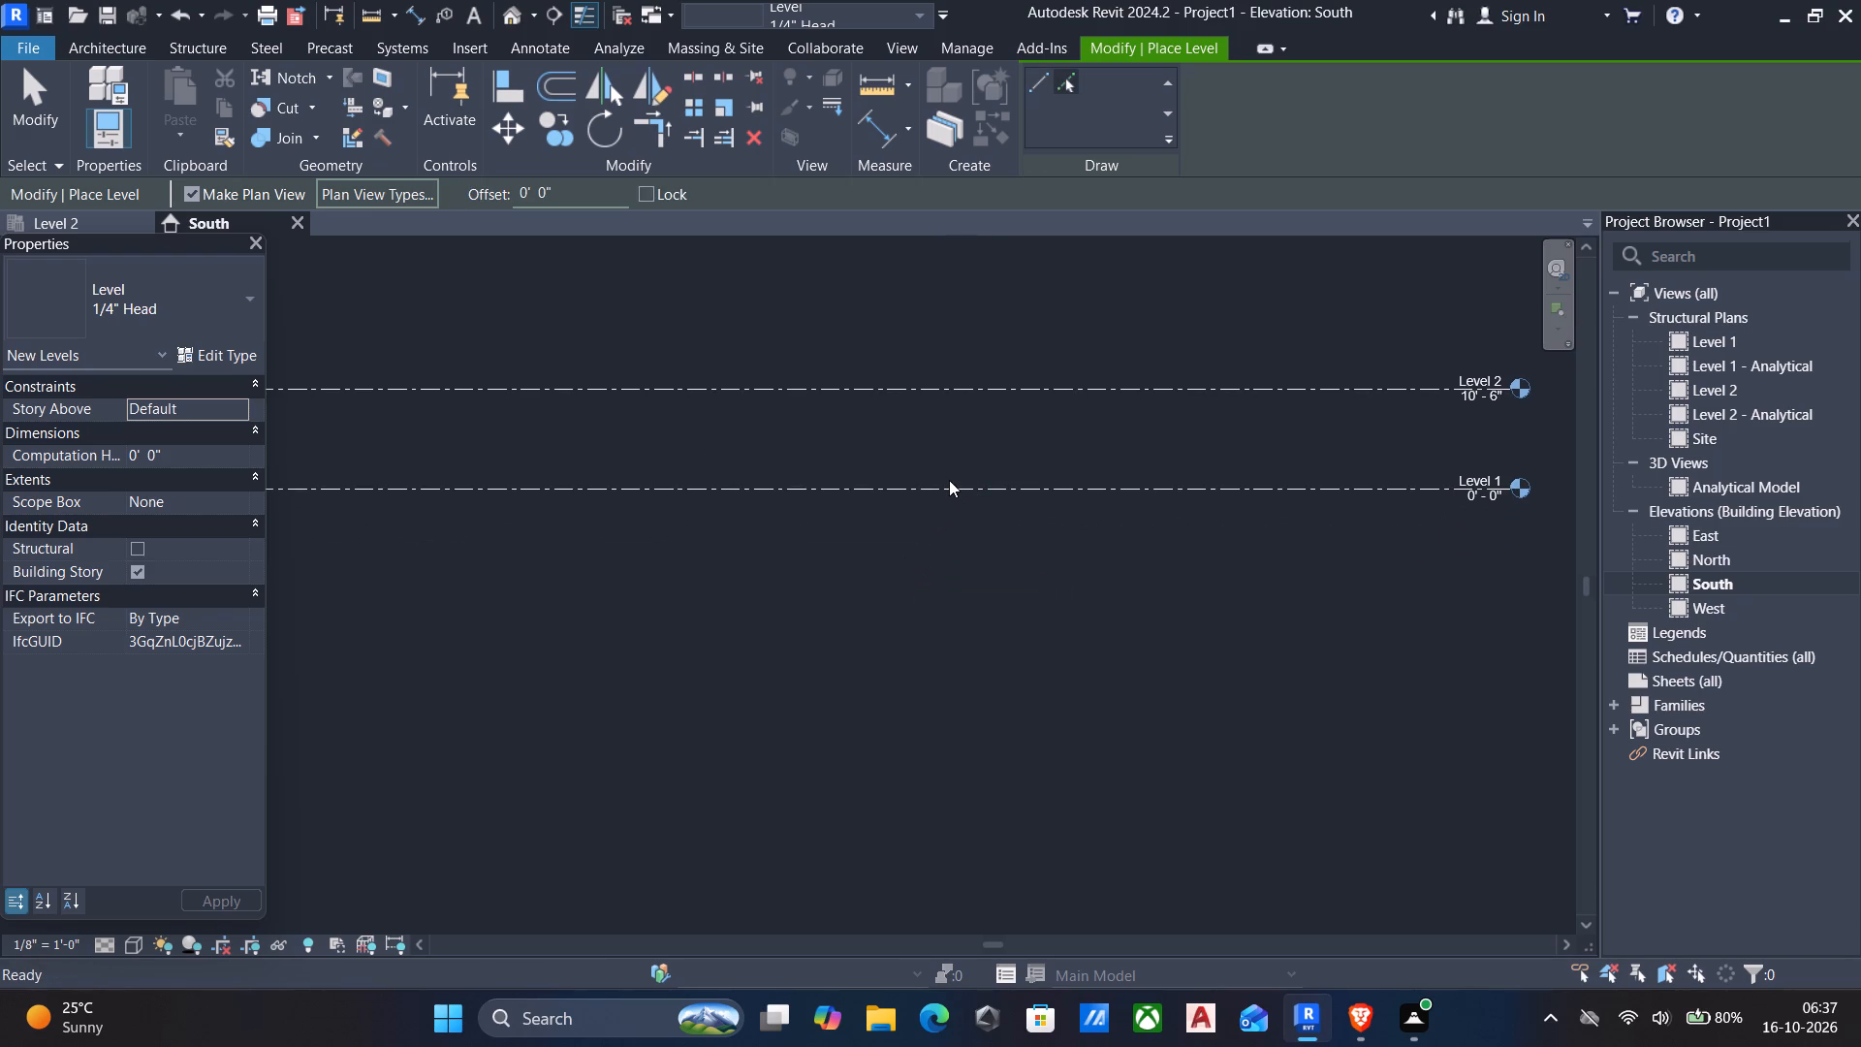
{"action": "left_click_drag", "start_coordinate": [599, 189], "coordinate": [424, 167]}
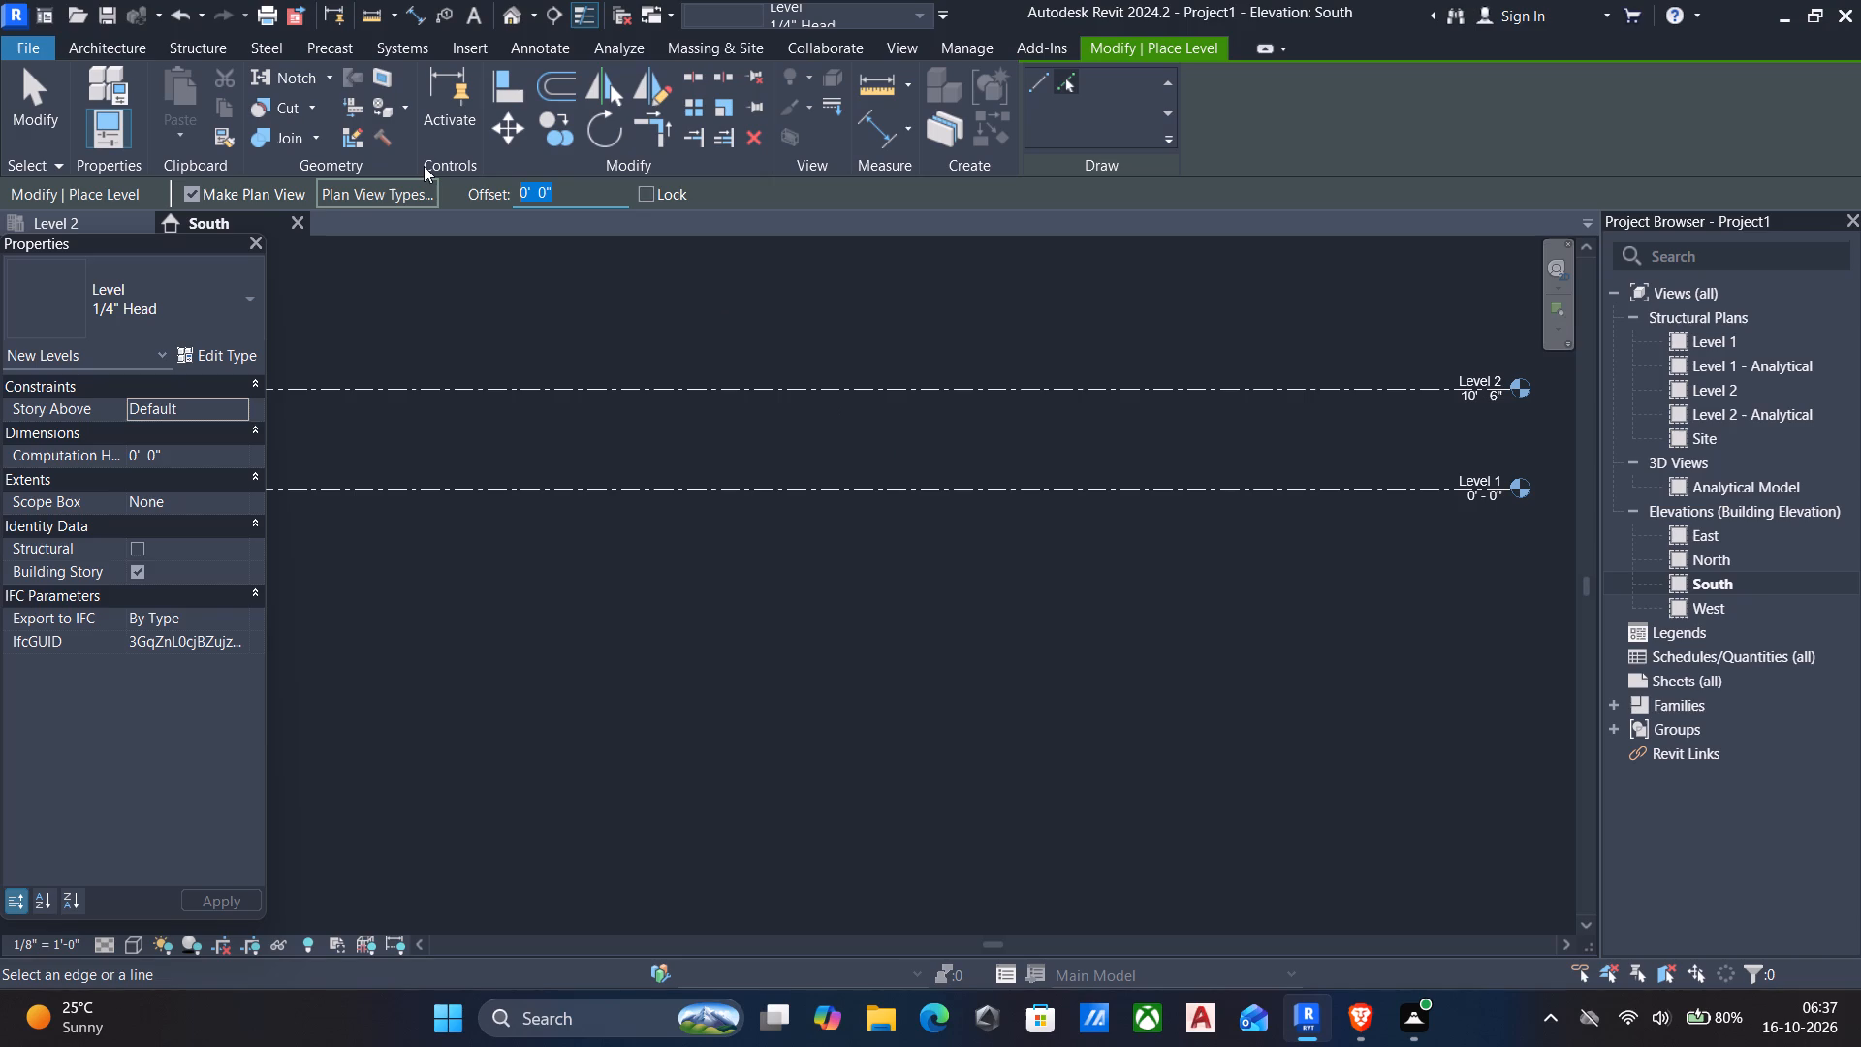
{"action": "type", "text": "3000"}
{"action": "type", "text": "mm"}
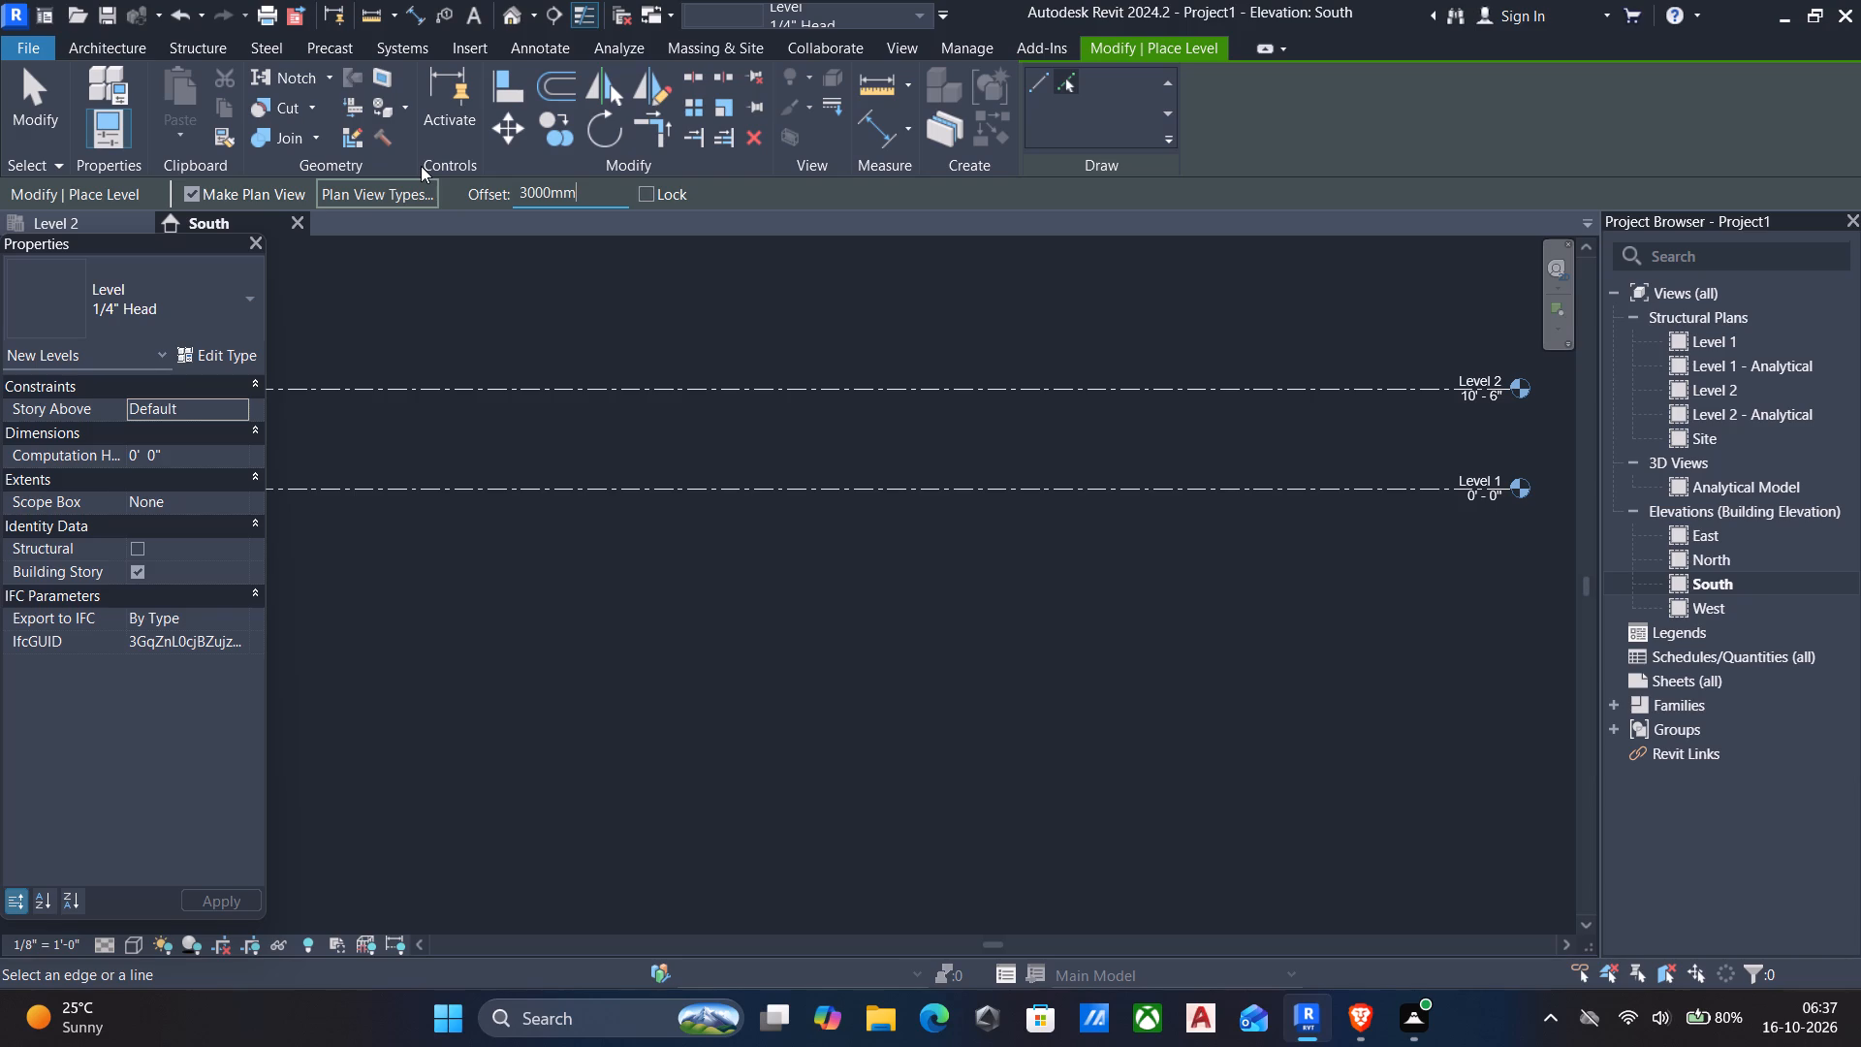
{"action": "left_click", "coordinate": [899, 492]}
Change the level offset to 10'6" and add a level that distance above Level 2.
{"action": "middle_click_drag", "start_coordinate": [1025, 626], "coordinate": [965, 596]}
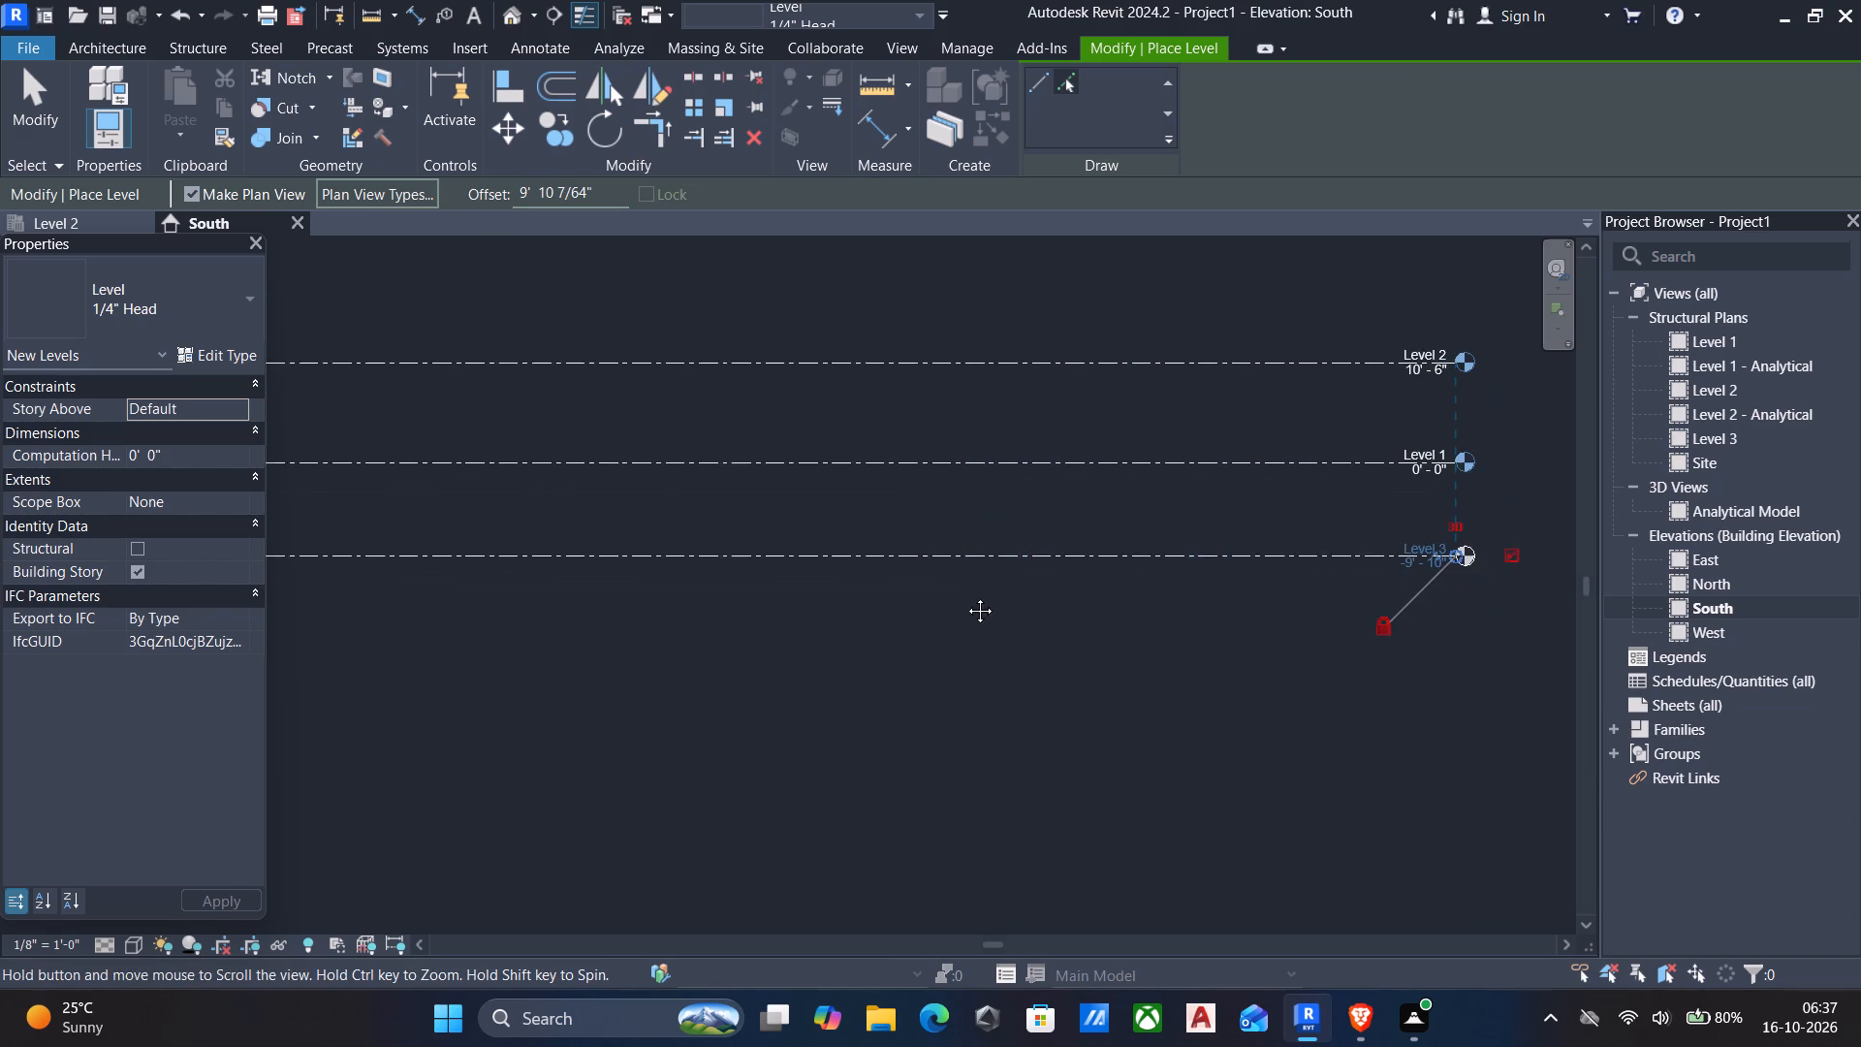
{"action": "middle_click_drag", "start_coordinate": [965, 596], "coordinate": [925, 589]}
{"action": "scroll", "coordinate": [1075, 625], "scroll_direction": "down", "scroll_amount": 2}
{"action": "middle_click_drag", "start_coordinate": [1066, 621], "coordinate": [1071, 611]}
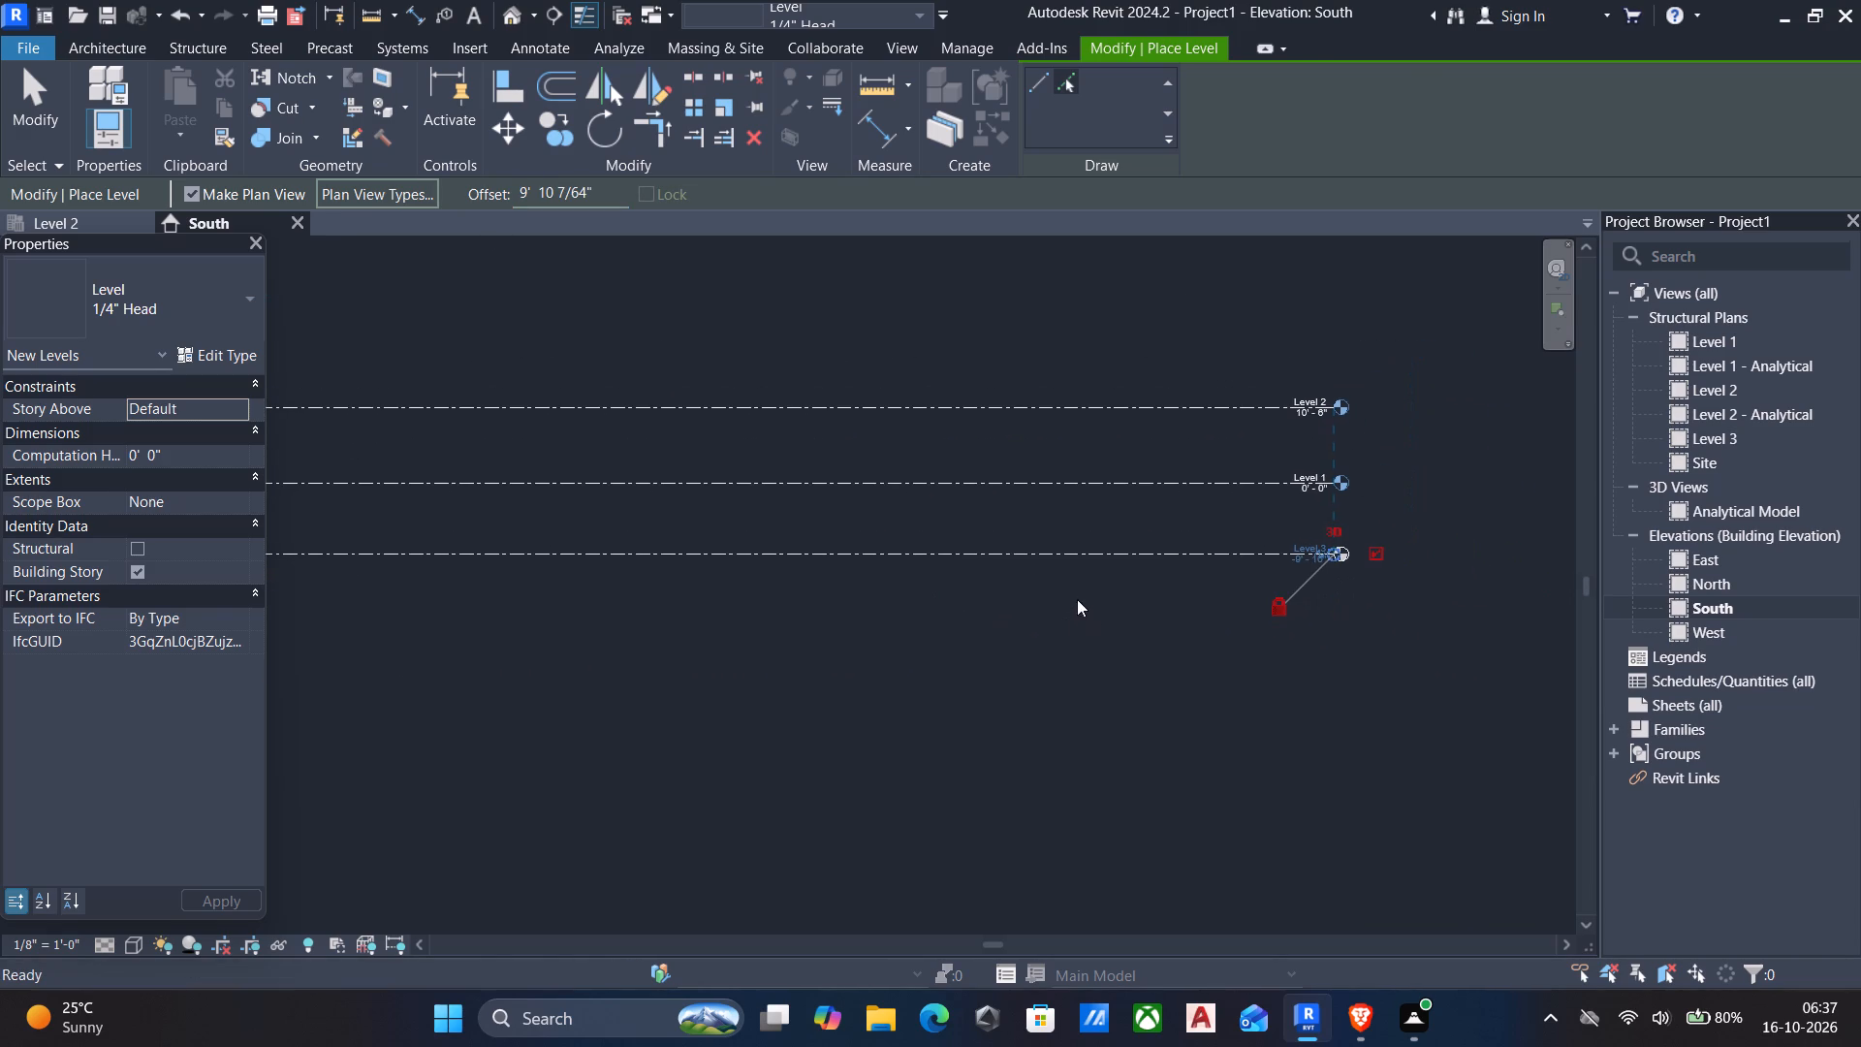
{"action": "middle_click_drag", "start_coordinate": [974, 593], "coordinate": [985, 589]}
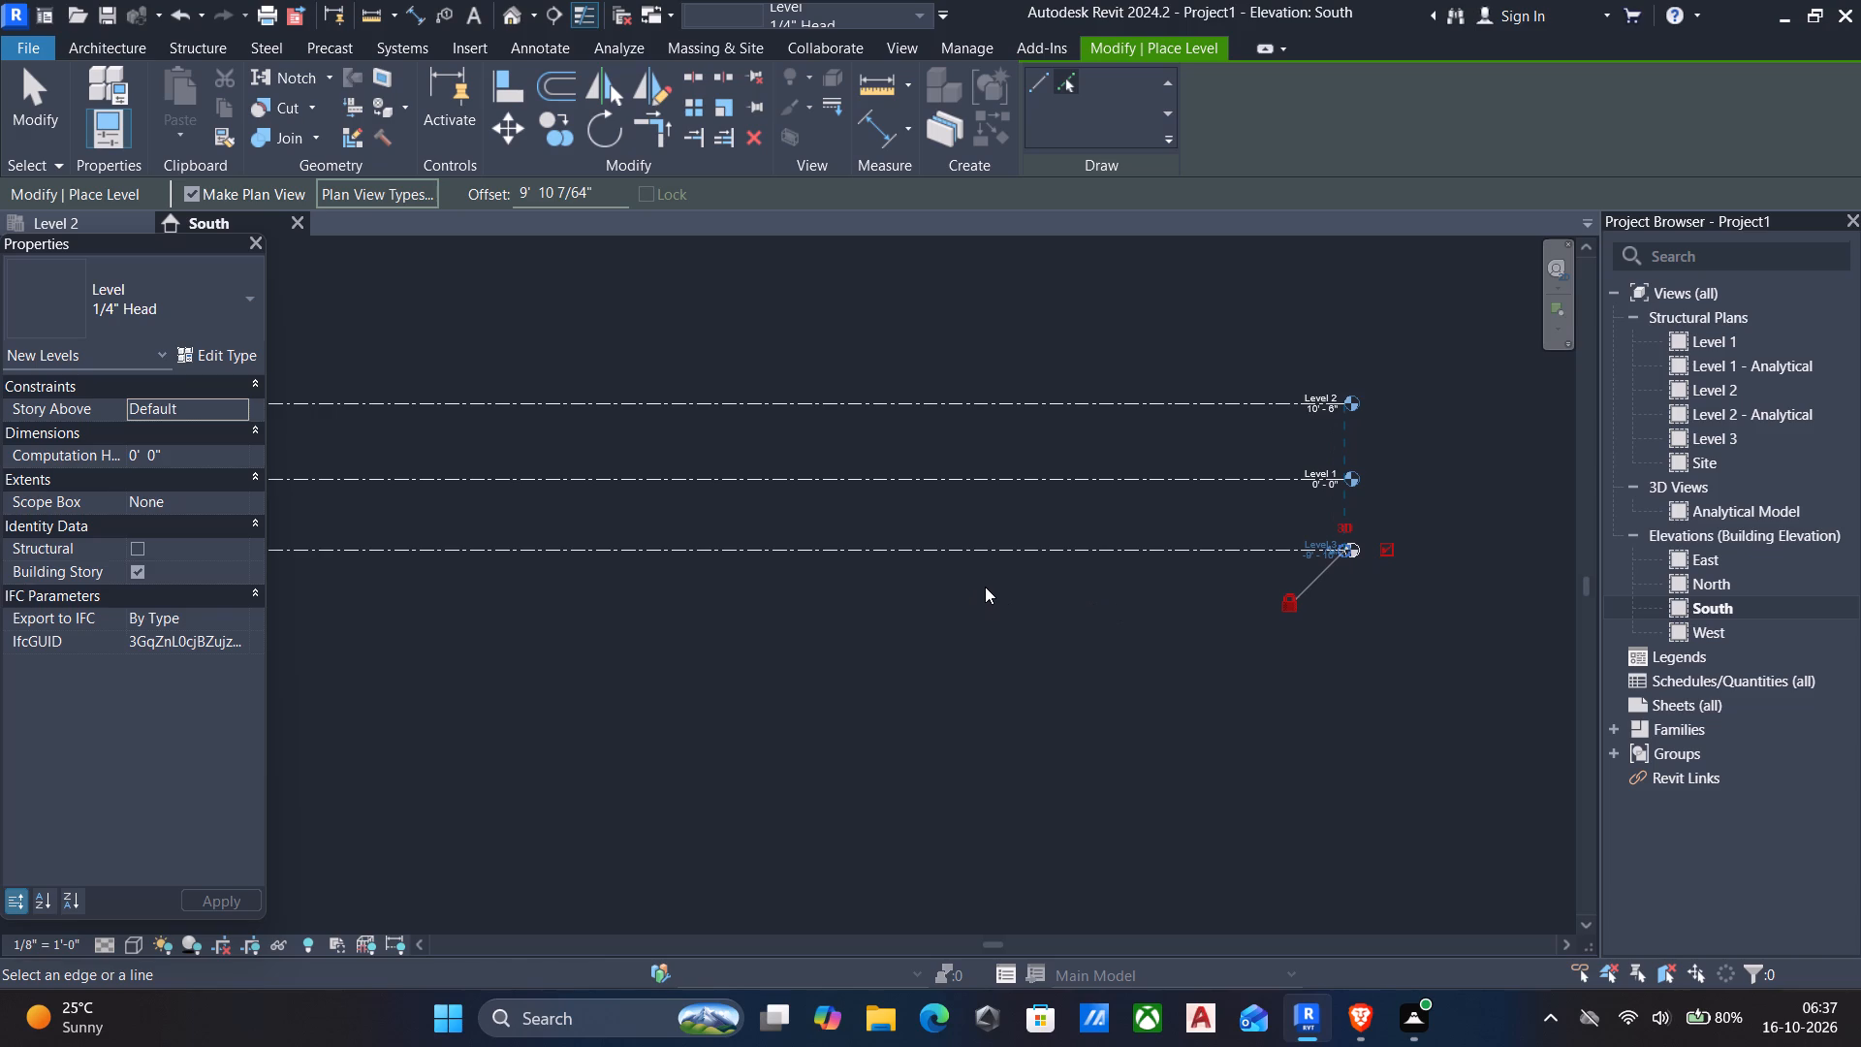
{"action": "scroll", "coordinate": [1303, 562], "scroll_direction": "up", "scroll_amount": 5}
{"action": "scroll", "coordinate": [1057, 554], "scroll_direction": "down", "scroll_amount": 3}
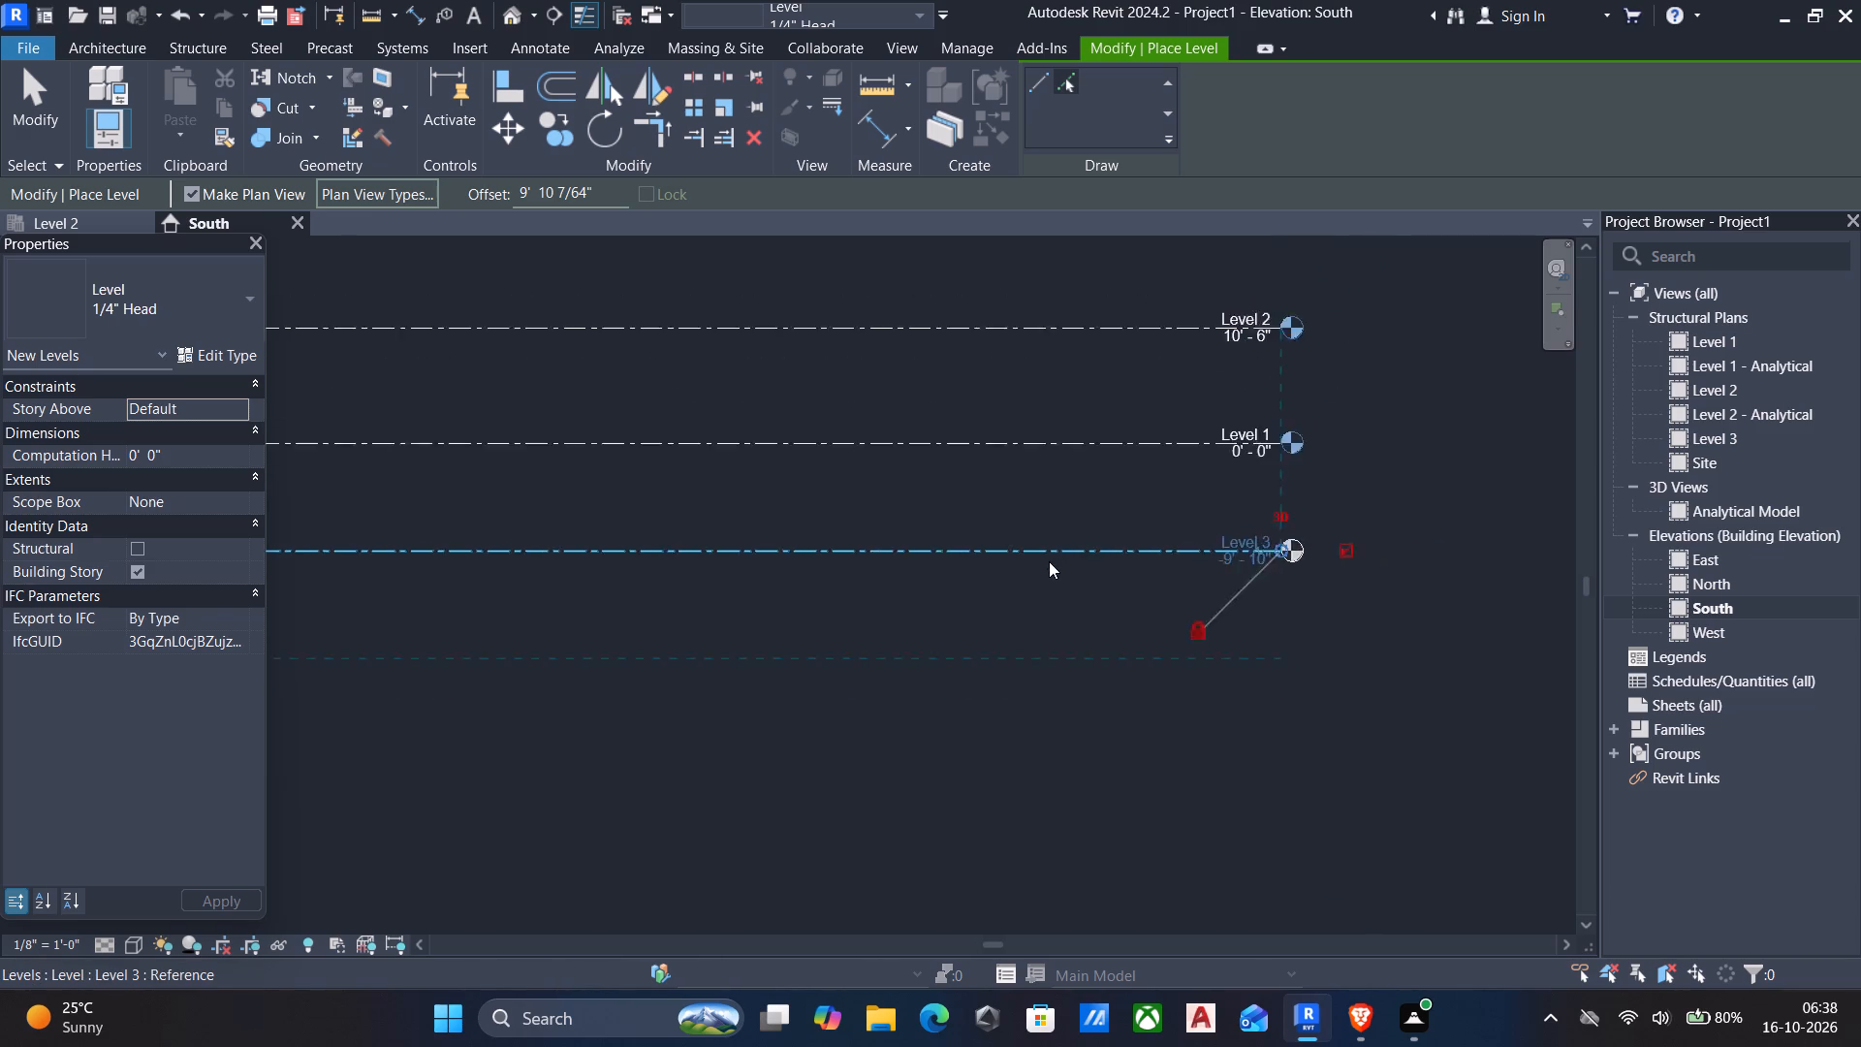
{"action": "scroll", "coordinate": [1049, 561], "scroll_direction": "down", "scroll_amount": 1}
{"action": "middle_click_drag", "start_coordinate": [1002, 554], "coordinate": [1123, 562]}
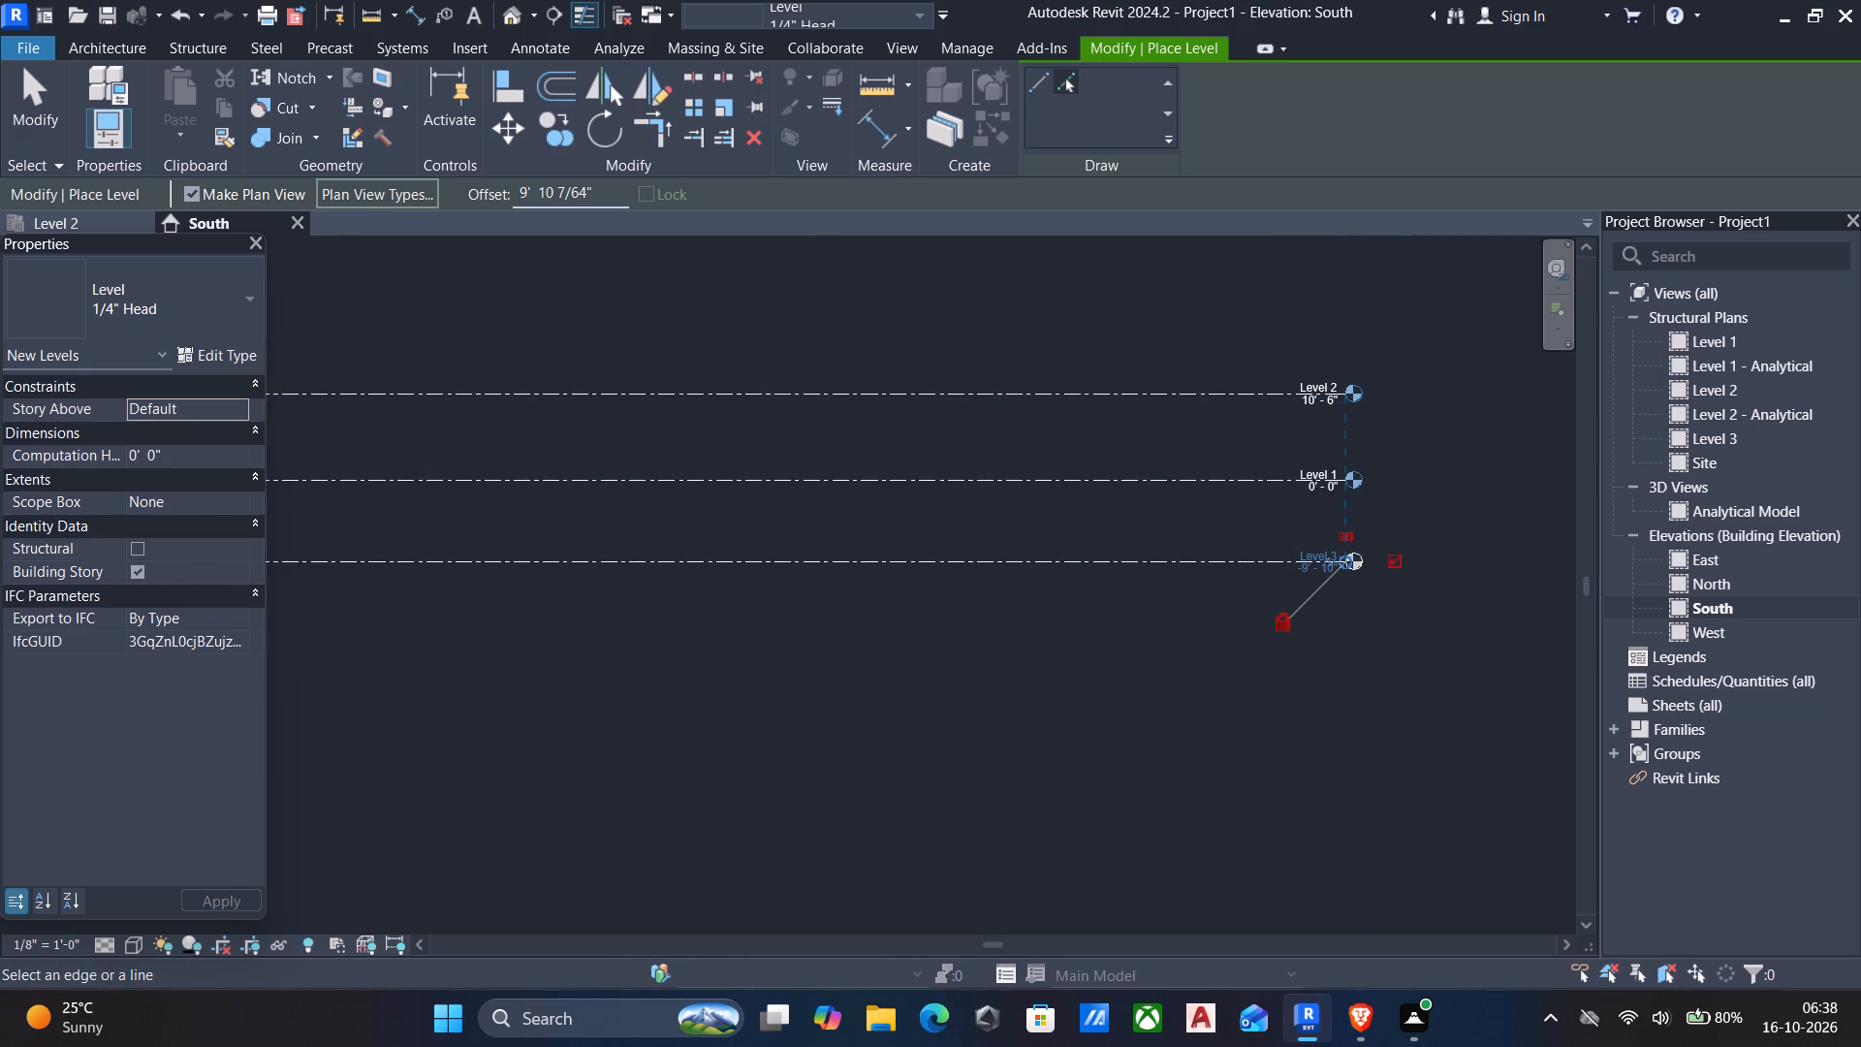
{"action": "left_click_drag", "start_coordinate": [601, 197], "coordinate": [287, 127]}
{"action": "key", "text": "1"}
{"action": "type", "text": "0'6\""}
{"action": "left_click_drag", "start_coordinate": [604, 195], "coordinate": [152, 158]}
{"action": "type", "text": "10'6\""}
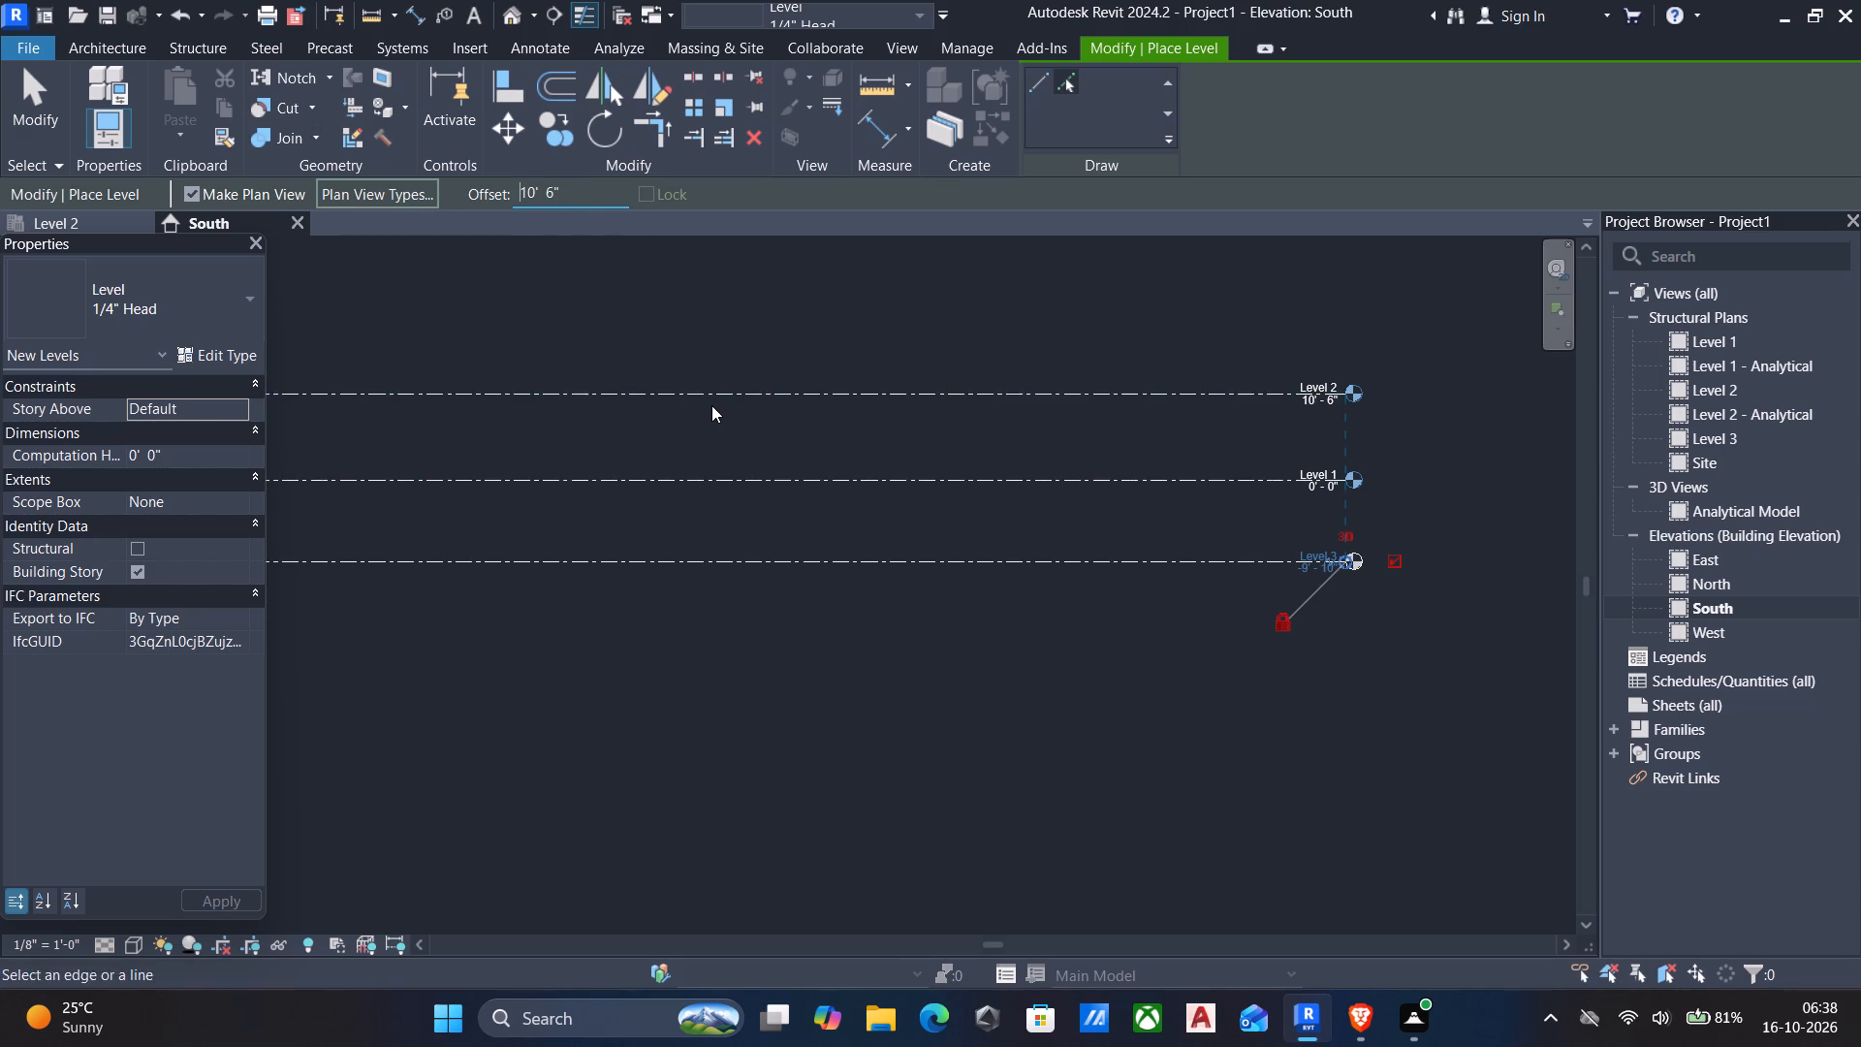
{"action": "left_click", "coordinate": [706, 393]}
Add two more levels stacked above the topmost one at 10'6" spacing, and leave the Level tool.
{"action": "middle_click_drag", "start_coordinate": [706, 393], "coordinate": [708, 565]}
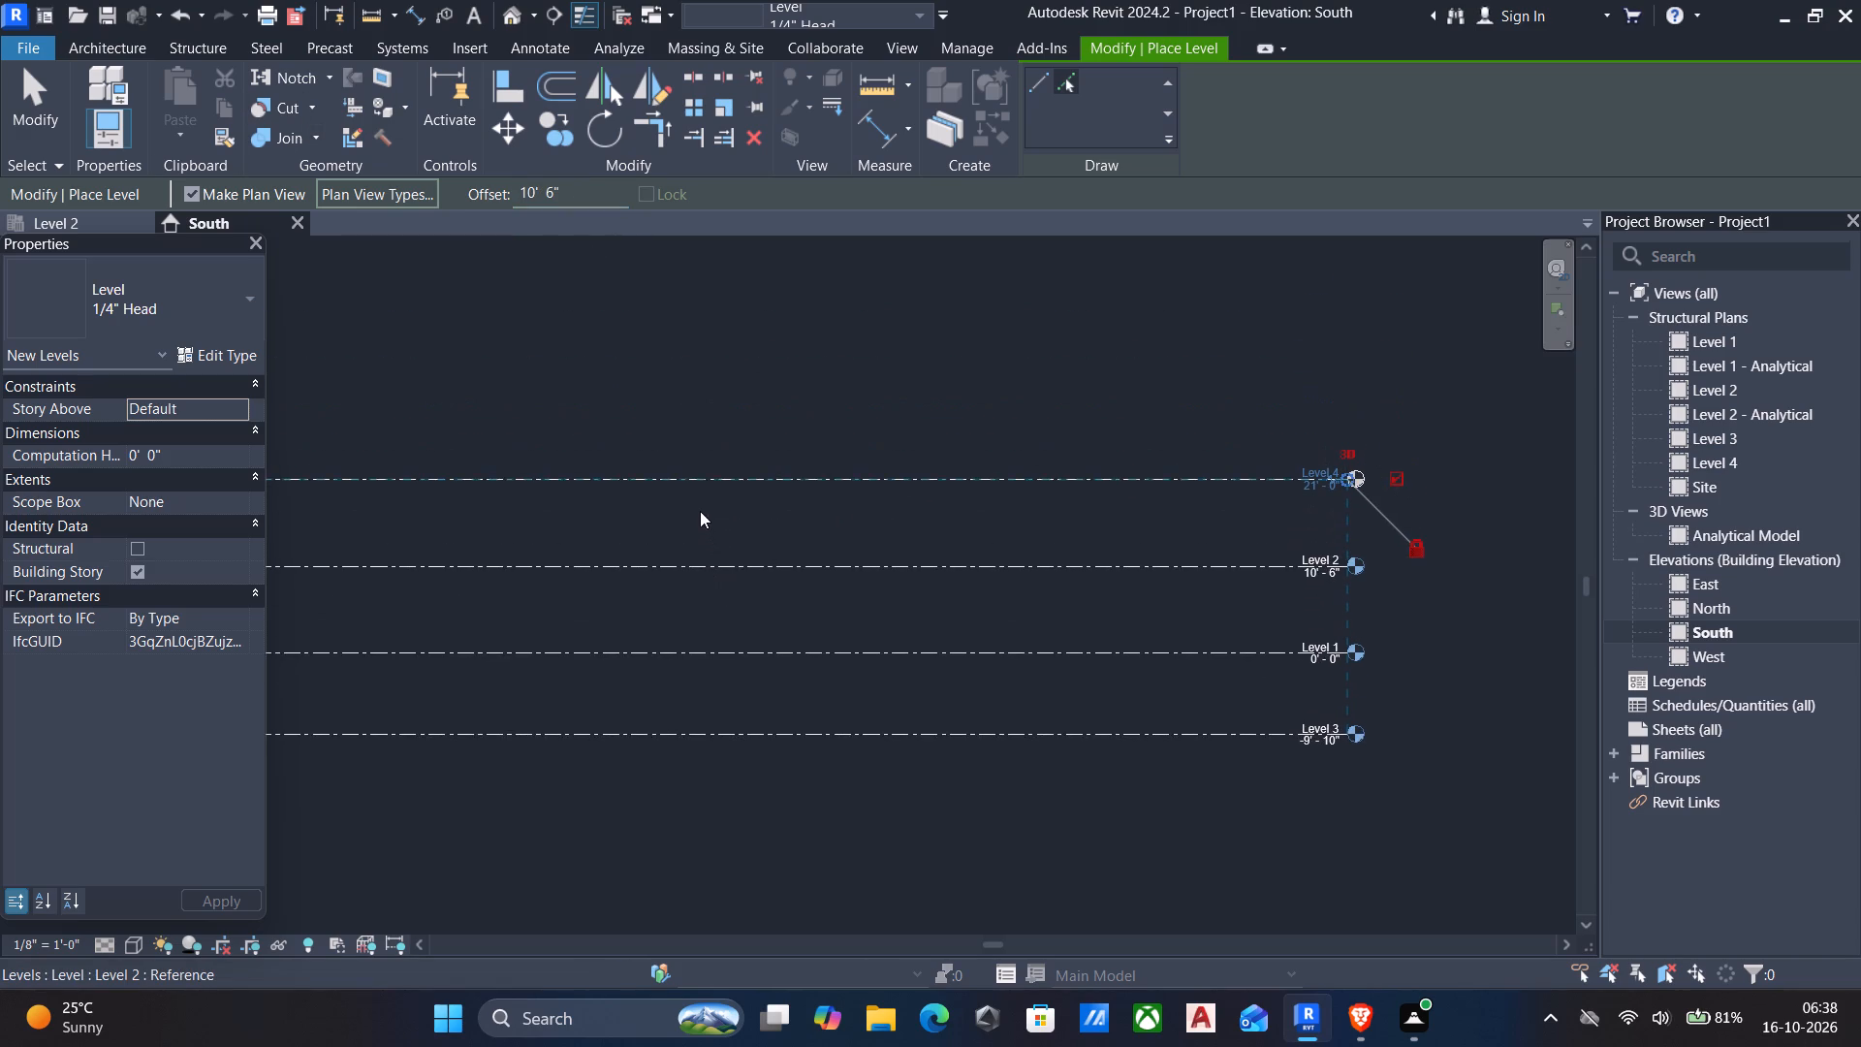
{"action": "left_click", "coordinate": [685, 477]}
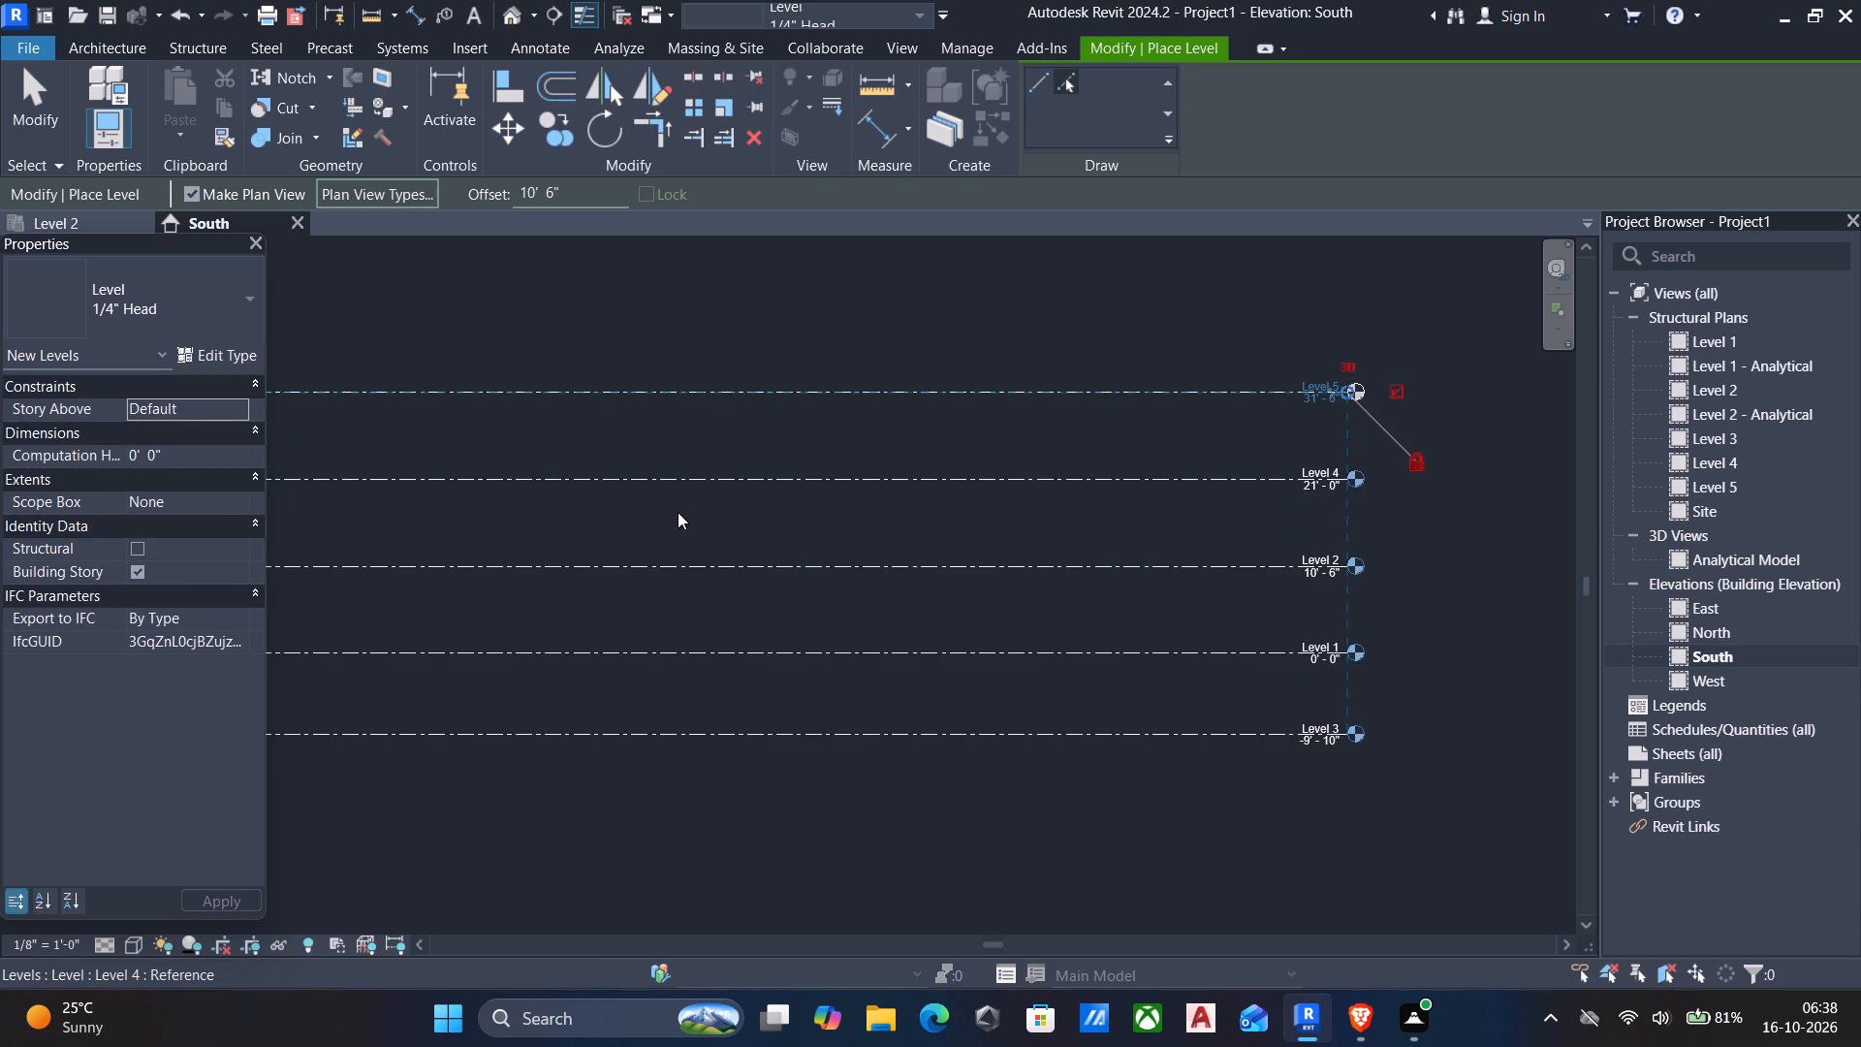
{"action": "left_click", "coordinate": [616, 391]}
{"action": "scroll", "coordinate": [680, 386], "scroll_direction": "down", "scroll_amount": 4}
{"action": "middle_click_drag", "start_coordinate": [688, 461], "coordinate": [899, 489]}
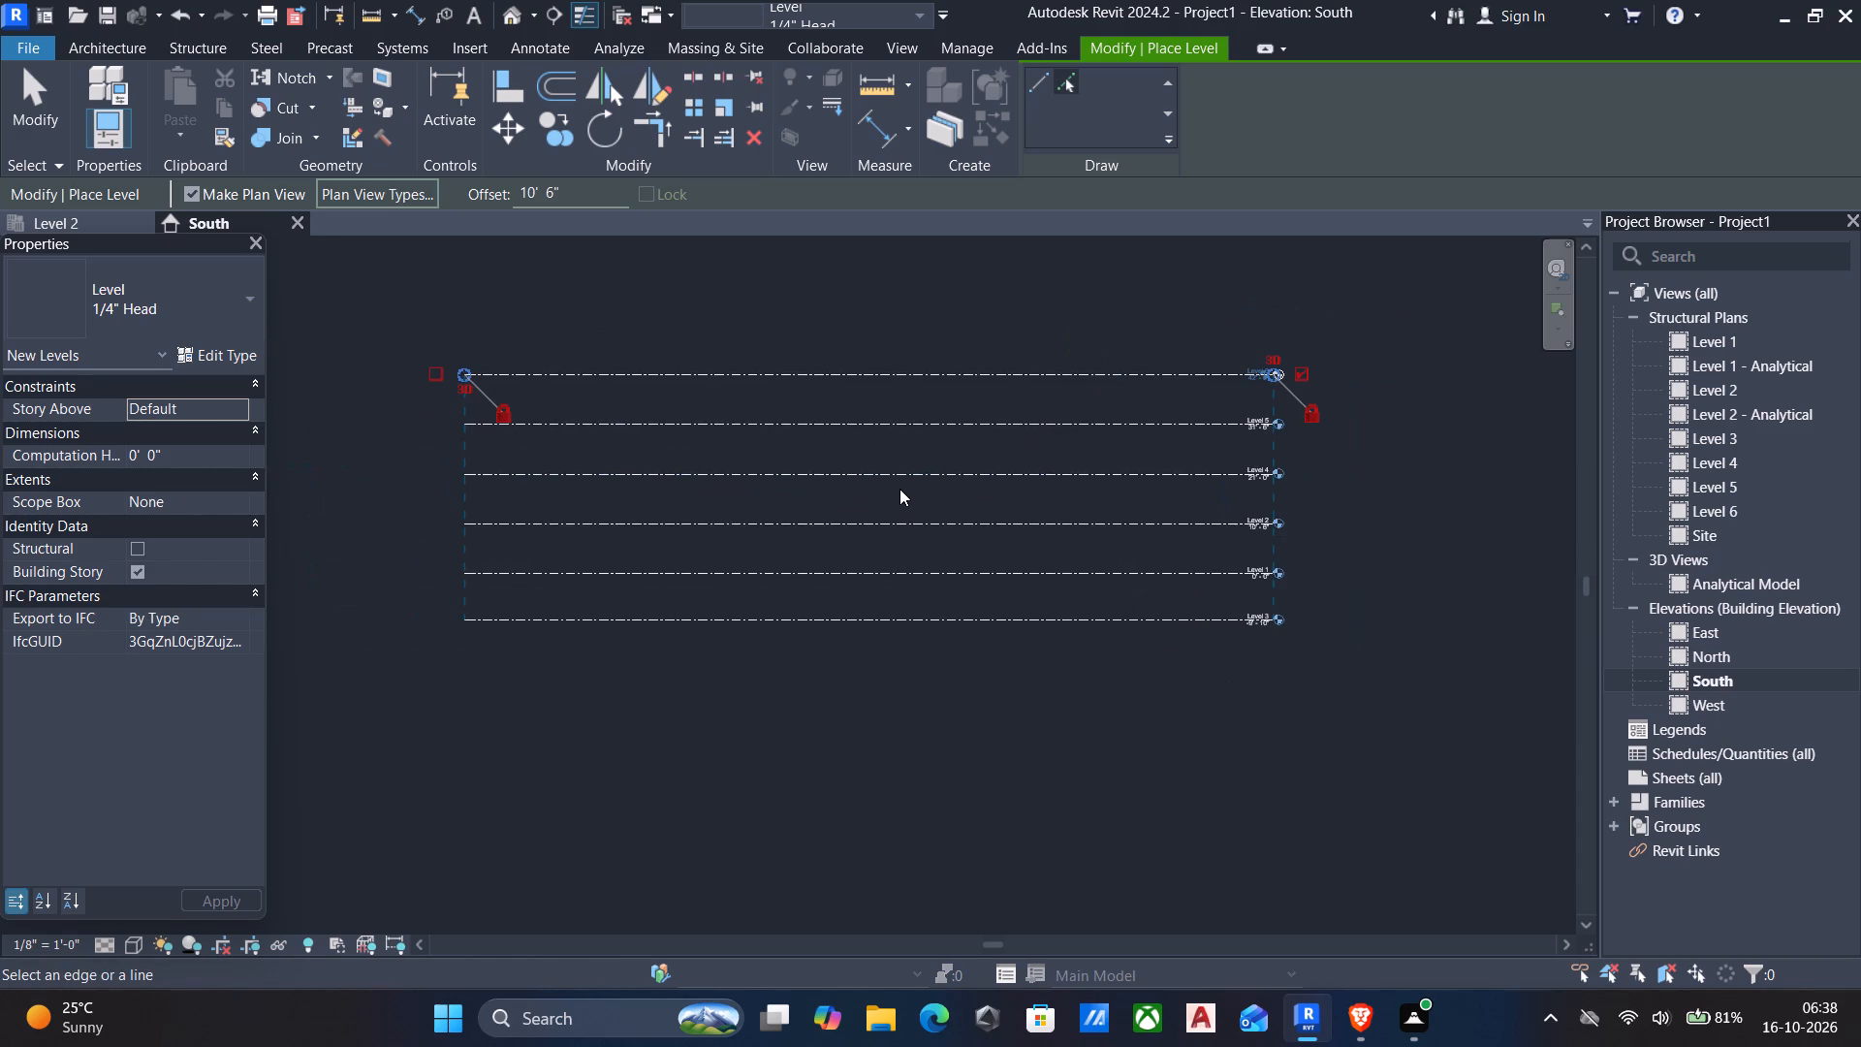
{"action": "key", "text": "Escape"}
{"action": "middle_click_drag", "start_coordinate": [1207, 587], "coordinate": [1049, 532]}
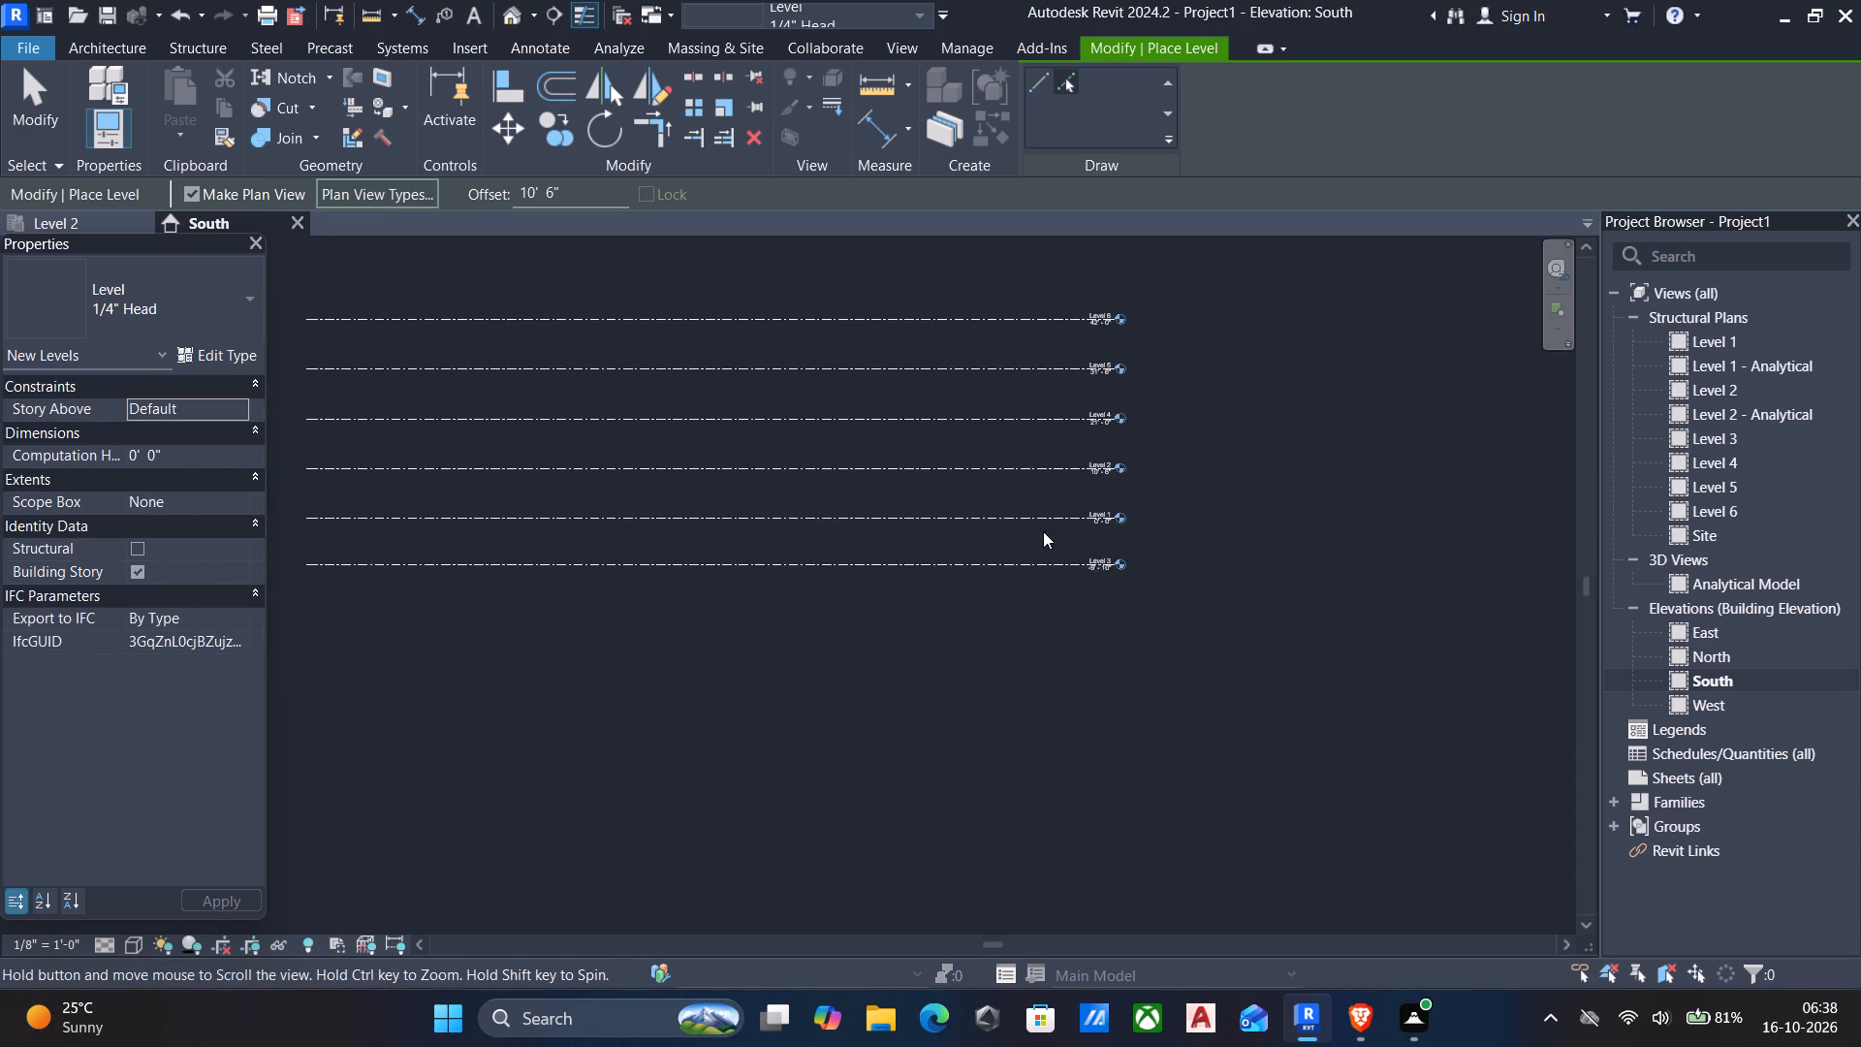
{"action": "key", "text": "Escape"}
Inspect the stacked levels, view the Level 1 structural plan, and return to the South elevation.
{"action": "scroll", "coordinate": [1256, 555], "scroll_direction": "up", "scroll_amount": 5}
{"action": "middle_click_drag", "start_coordinate": [1037, 540], "coordinate": [1067, 552]}
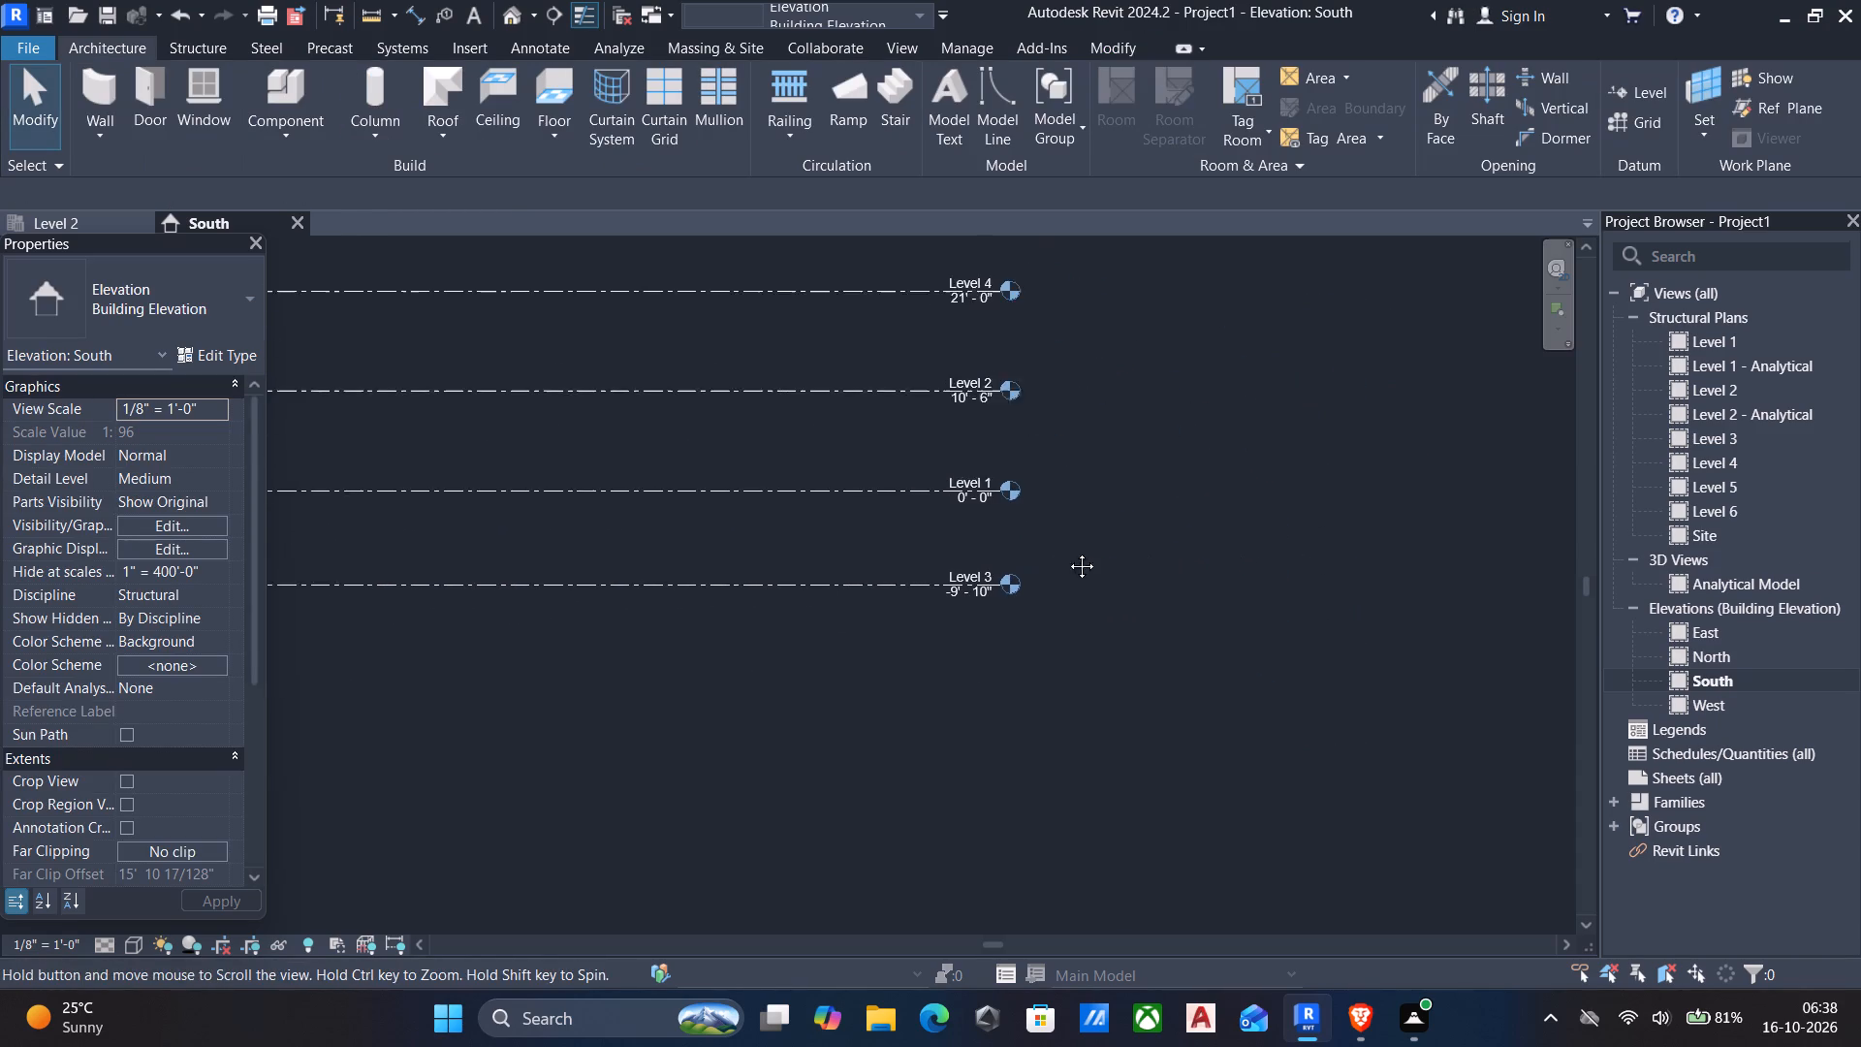
{"action": "middle_click_drag", "start_coordinate": [1067, 552], "coordinate": [1124, 584]}
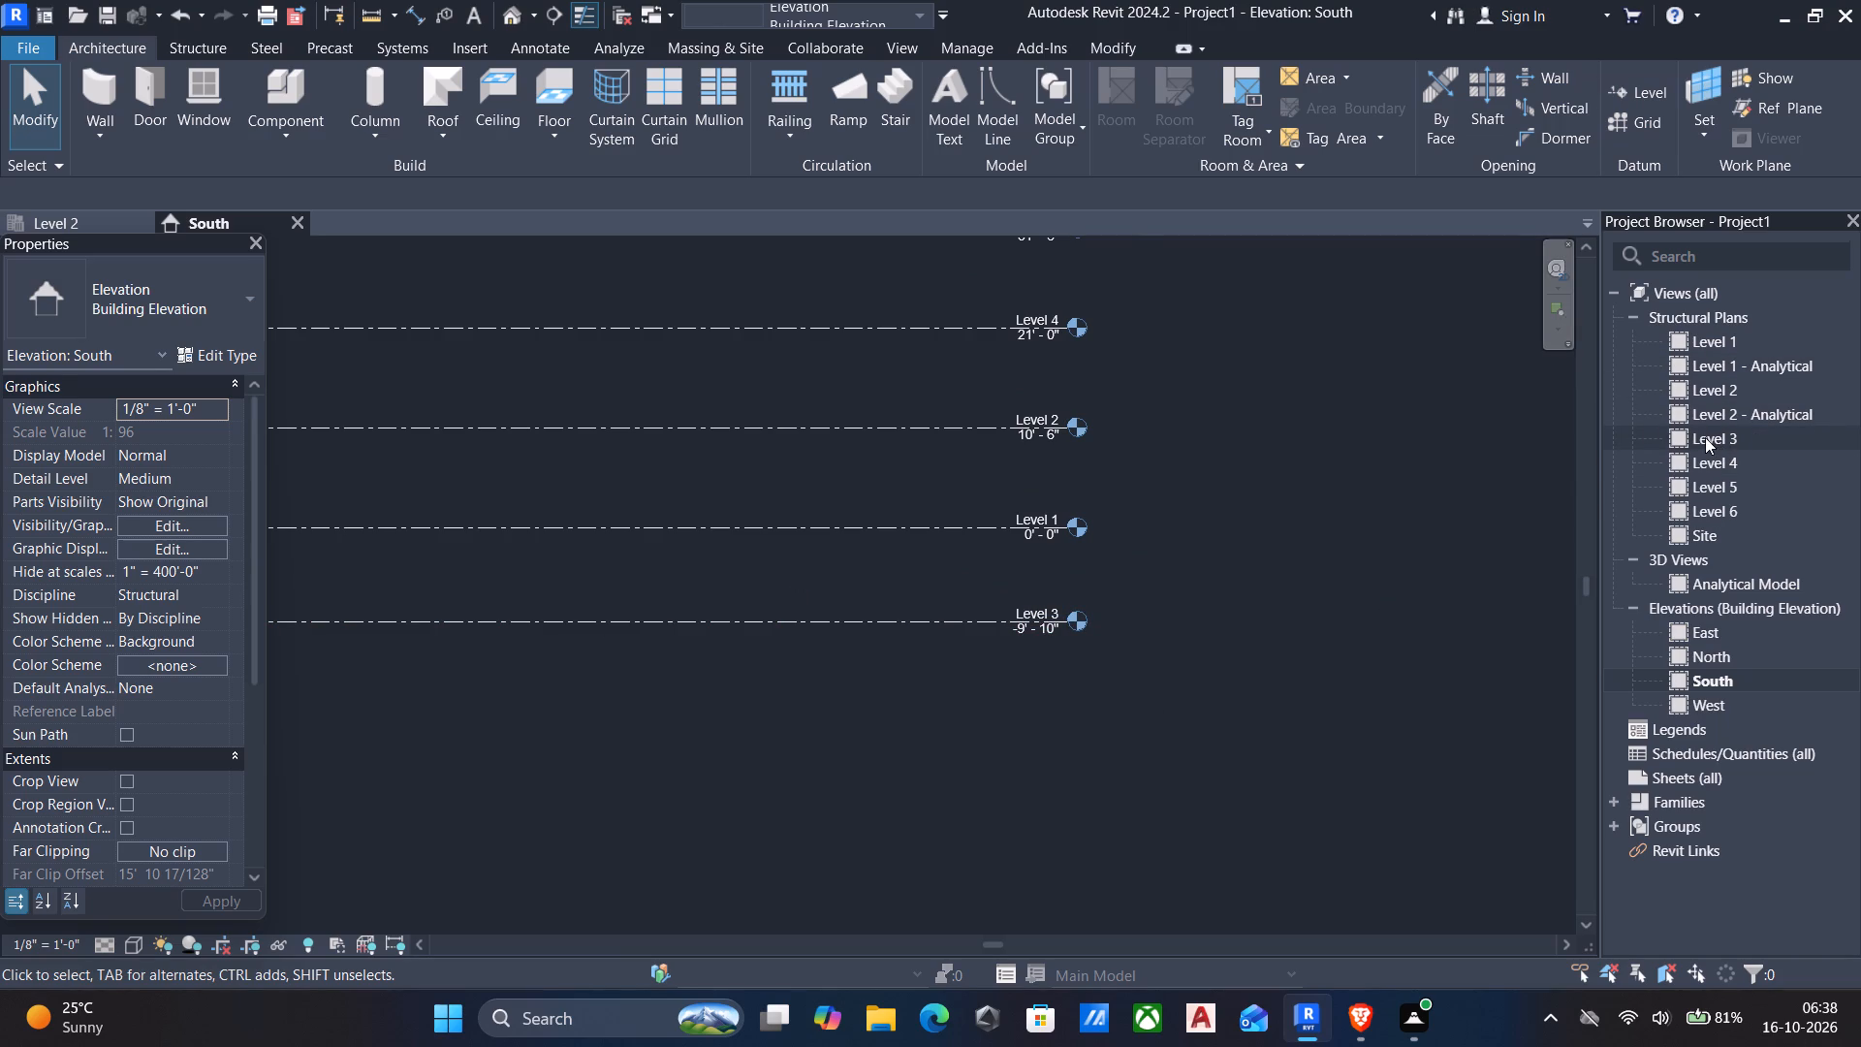
{"action": "left_click", "coordinate": [1724, 343]}
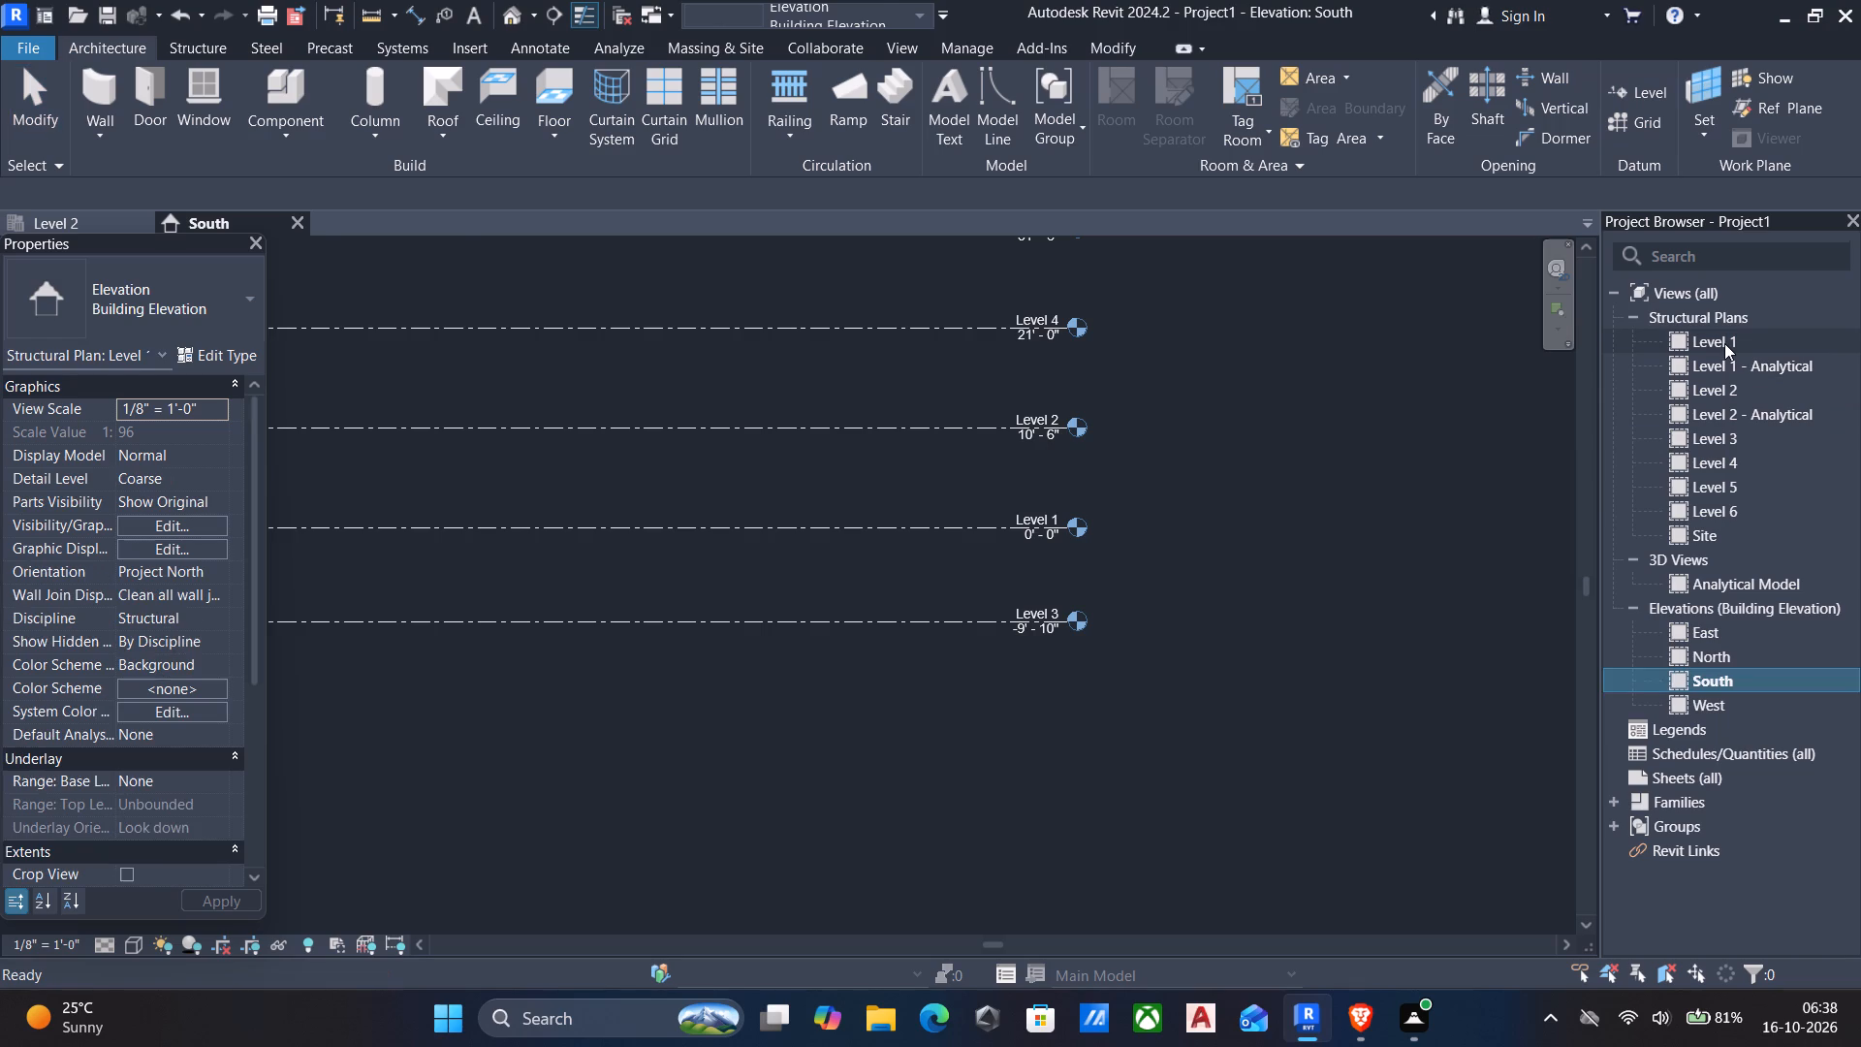
{"action": "double_click", "coordinate": [1724, 343]}
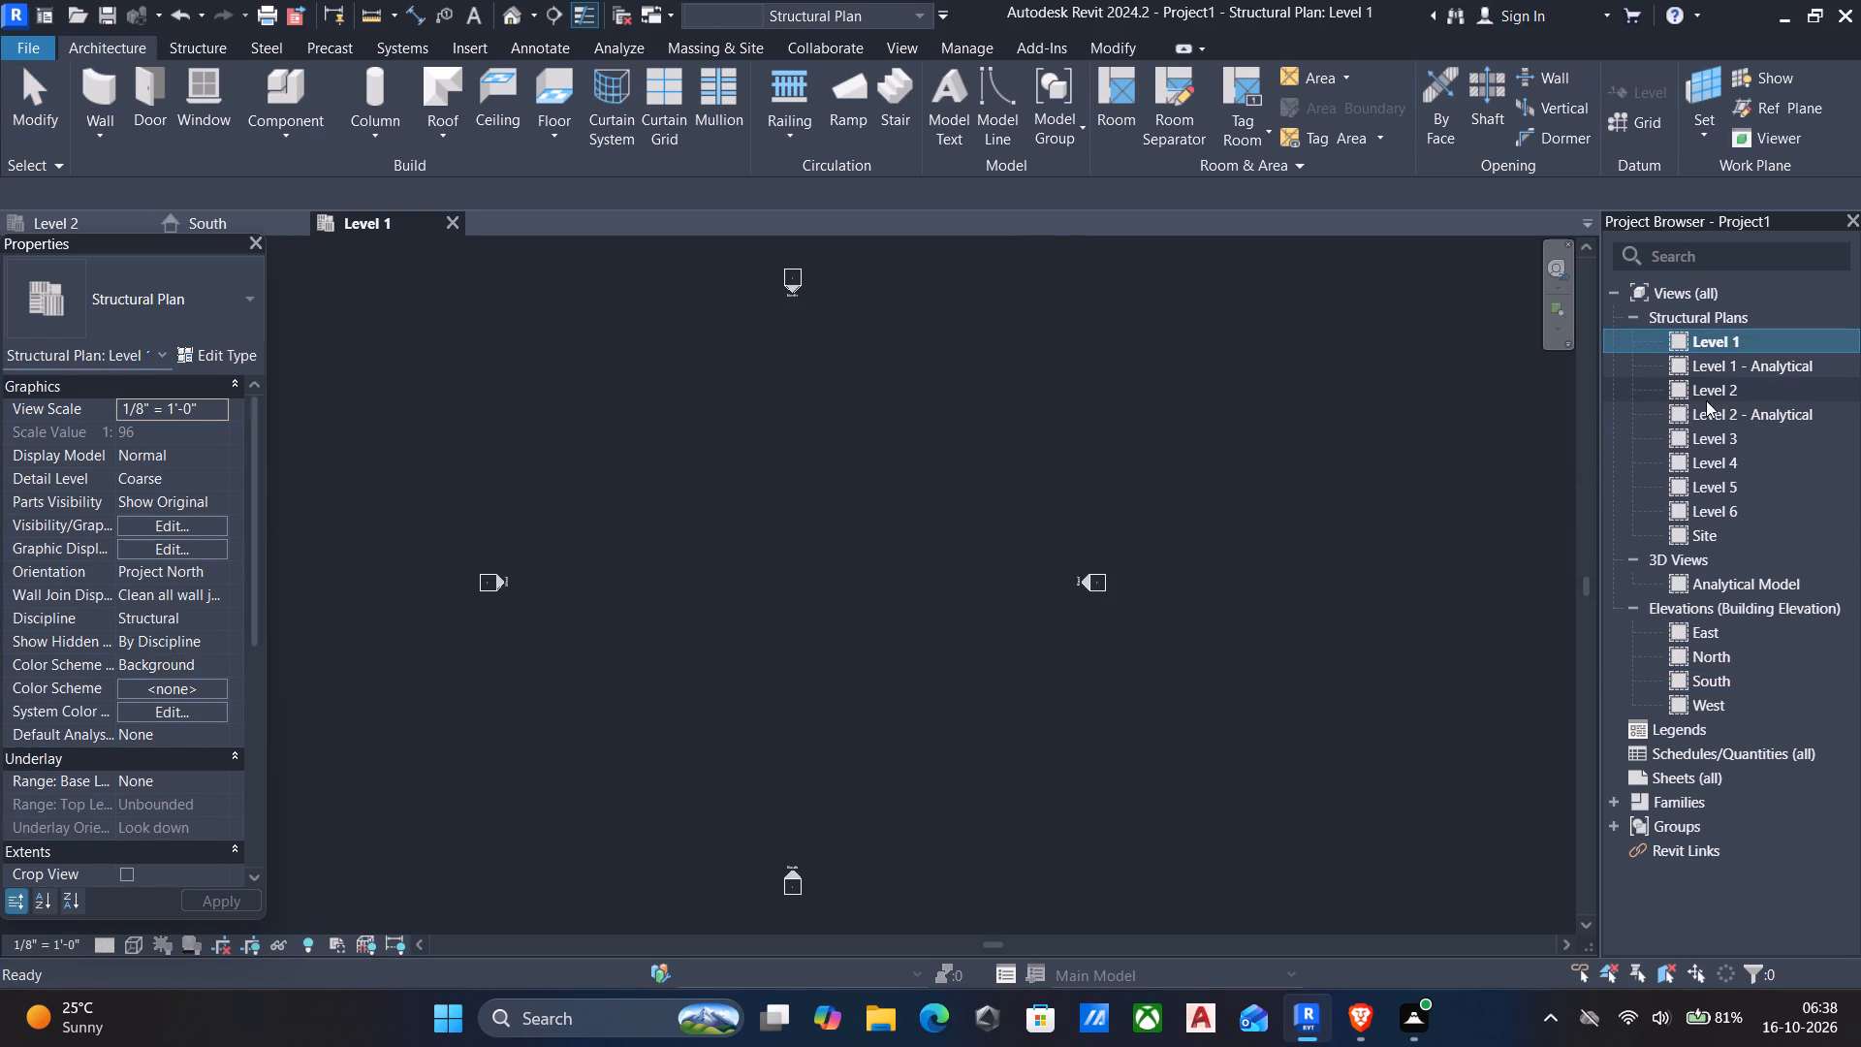
{"action": "double_click", "coordinate": [1711, 673]}
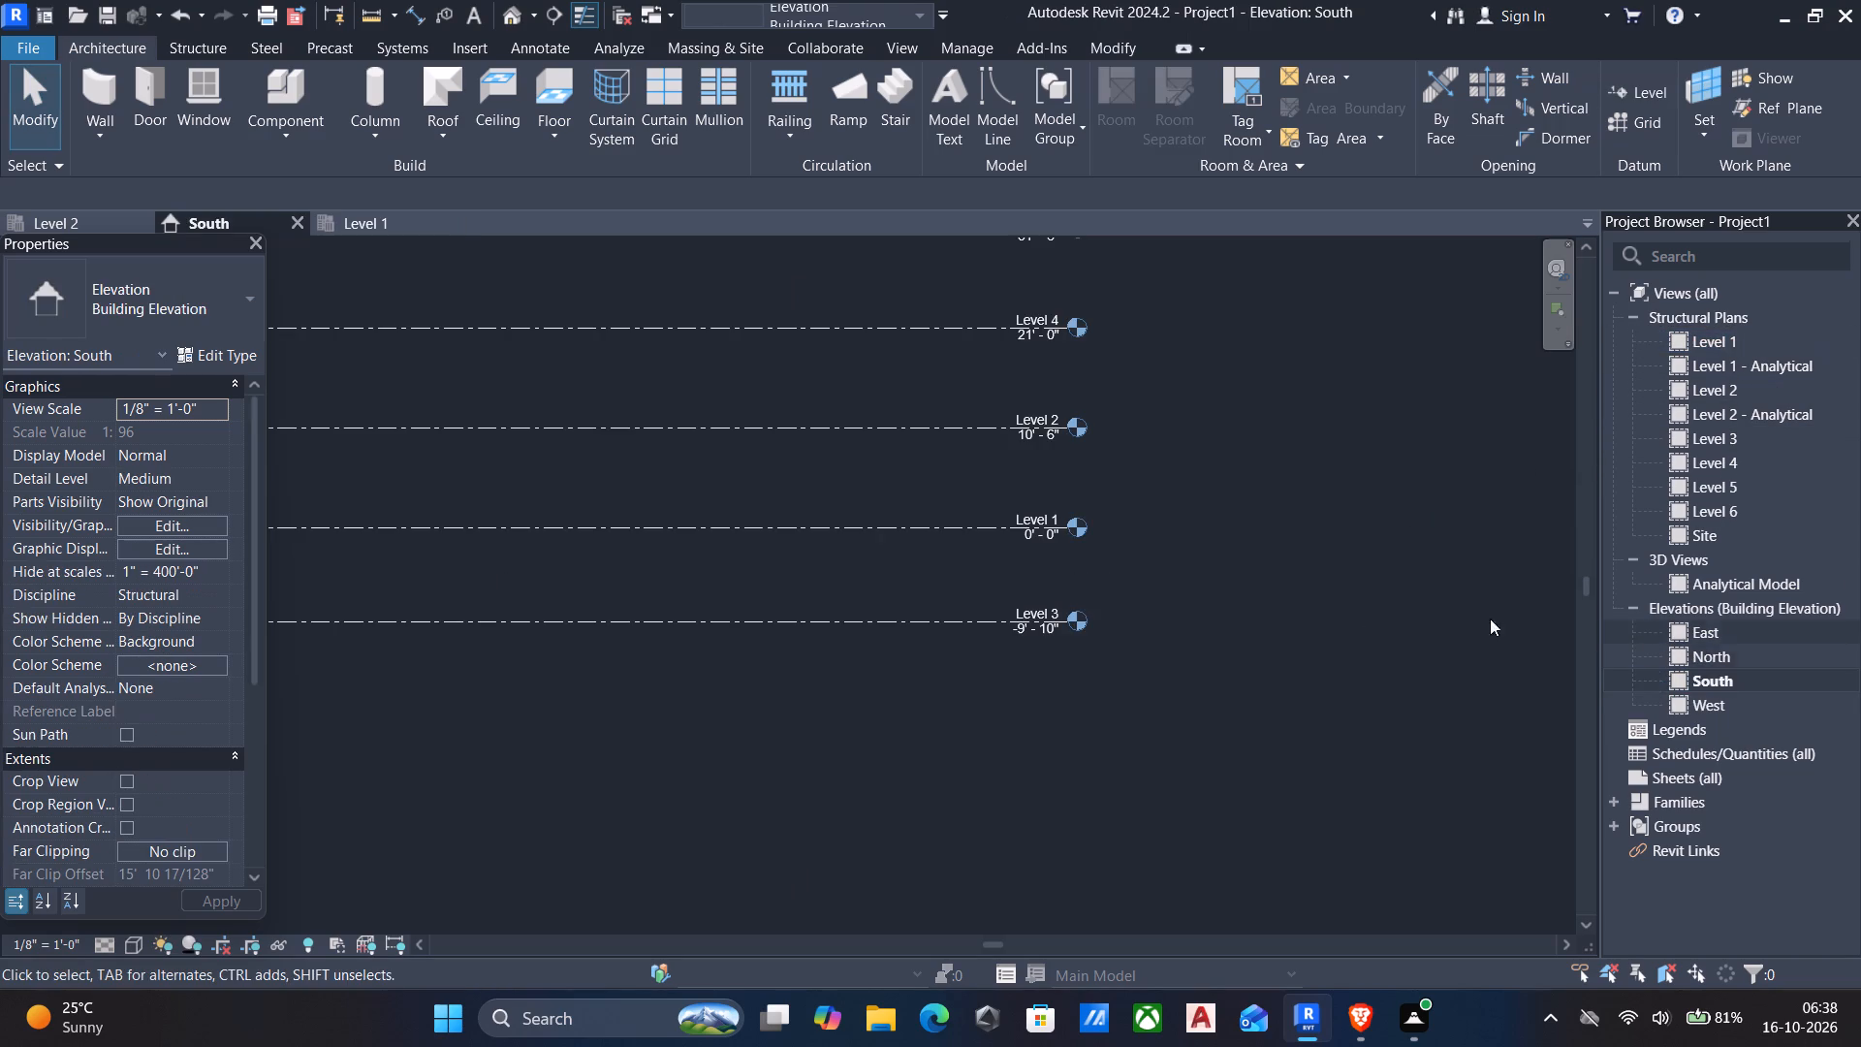
Add an elbow to the lowest level line, Level 3, so its head sits offset below the line.
{"action": "scroll", "coordinate": [1044, 605], "scroll_direction": "up", "scroll_amount": 8}
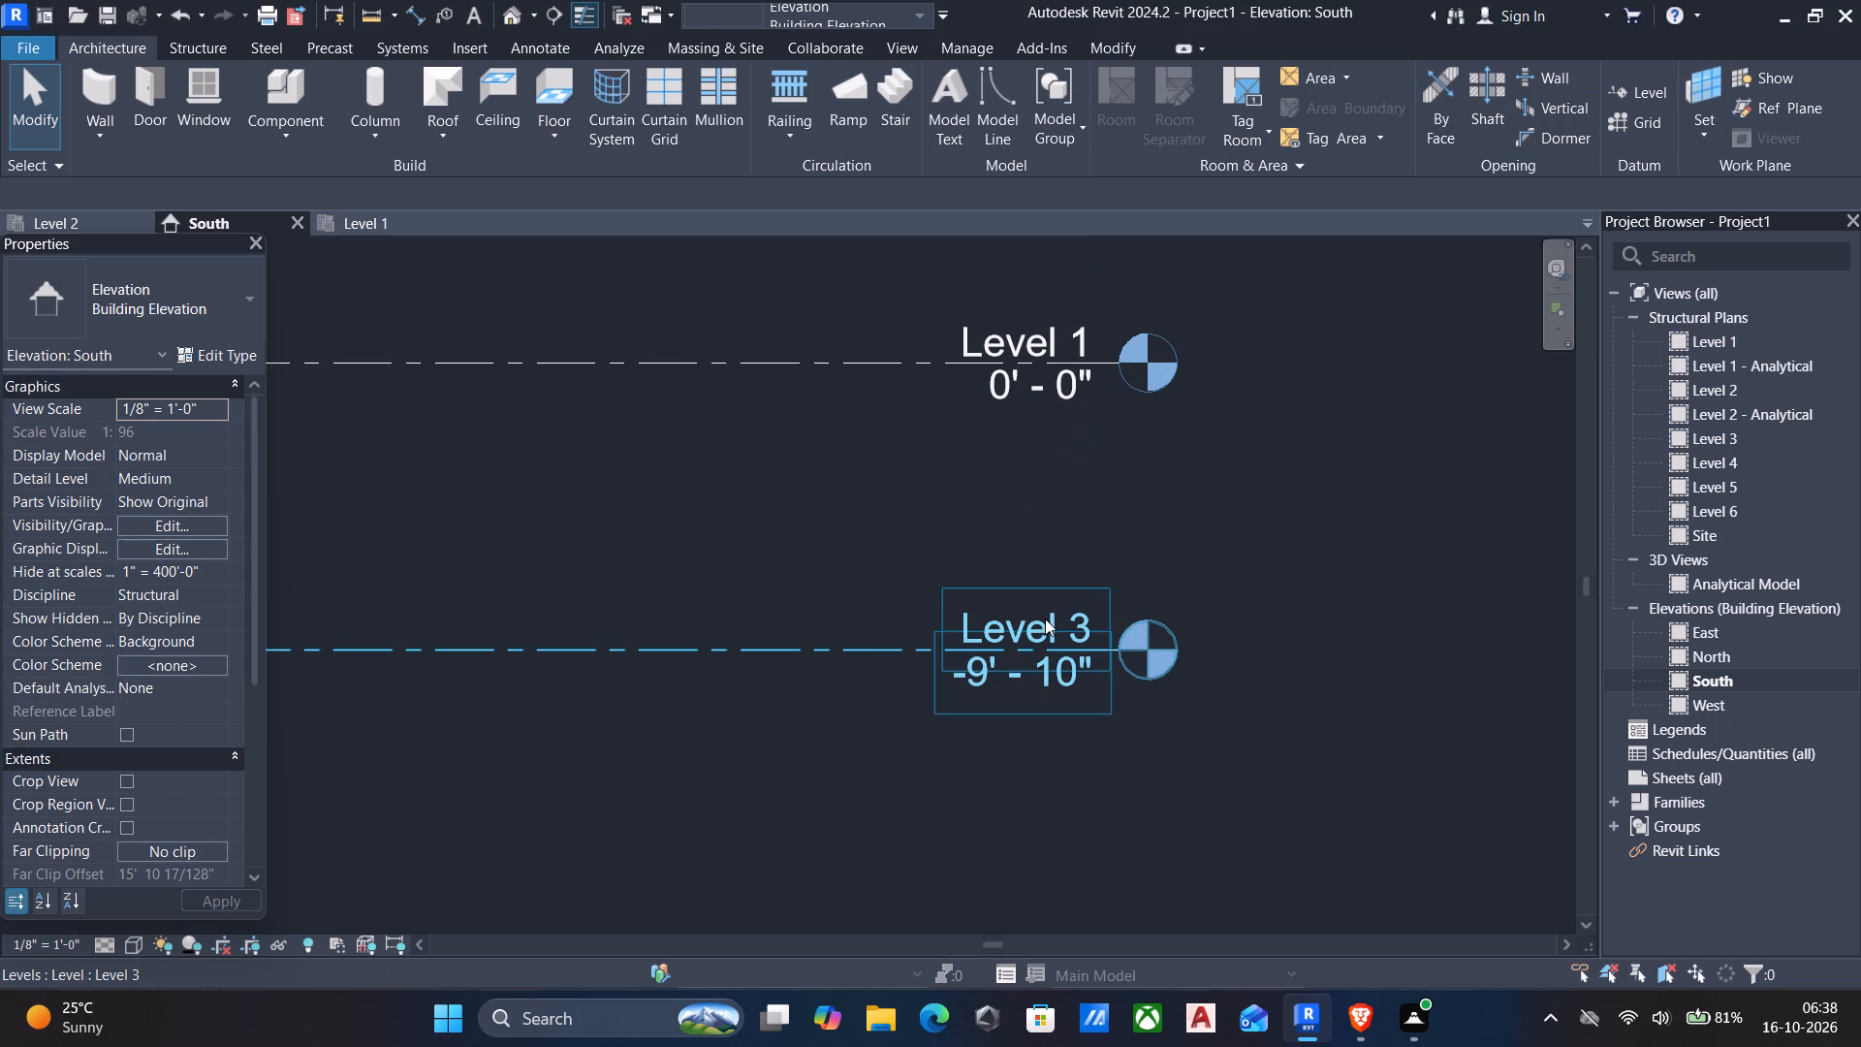
{"action": "scroll", "coordinate": [1045, 628], "scroll_direction": "up", "scroll_amount": 5}
{"action": "middle_click_drag", "start_coordinate": [851, 668], "coordinate": [961, 538]}
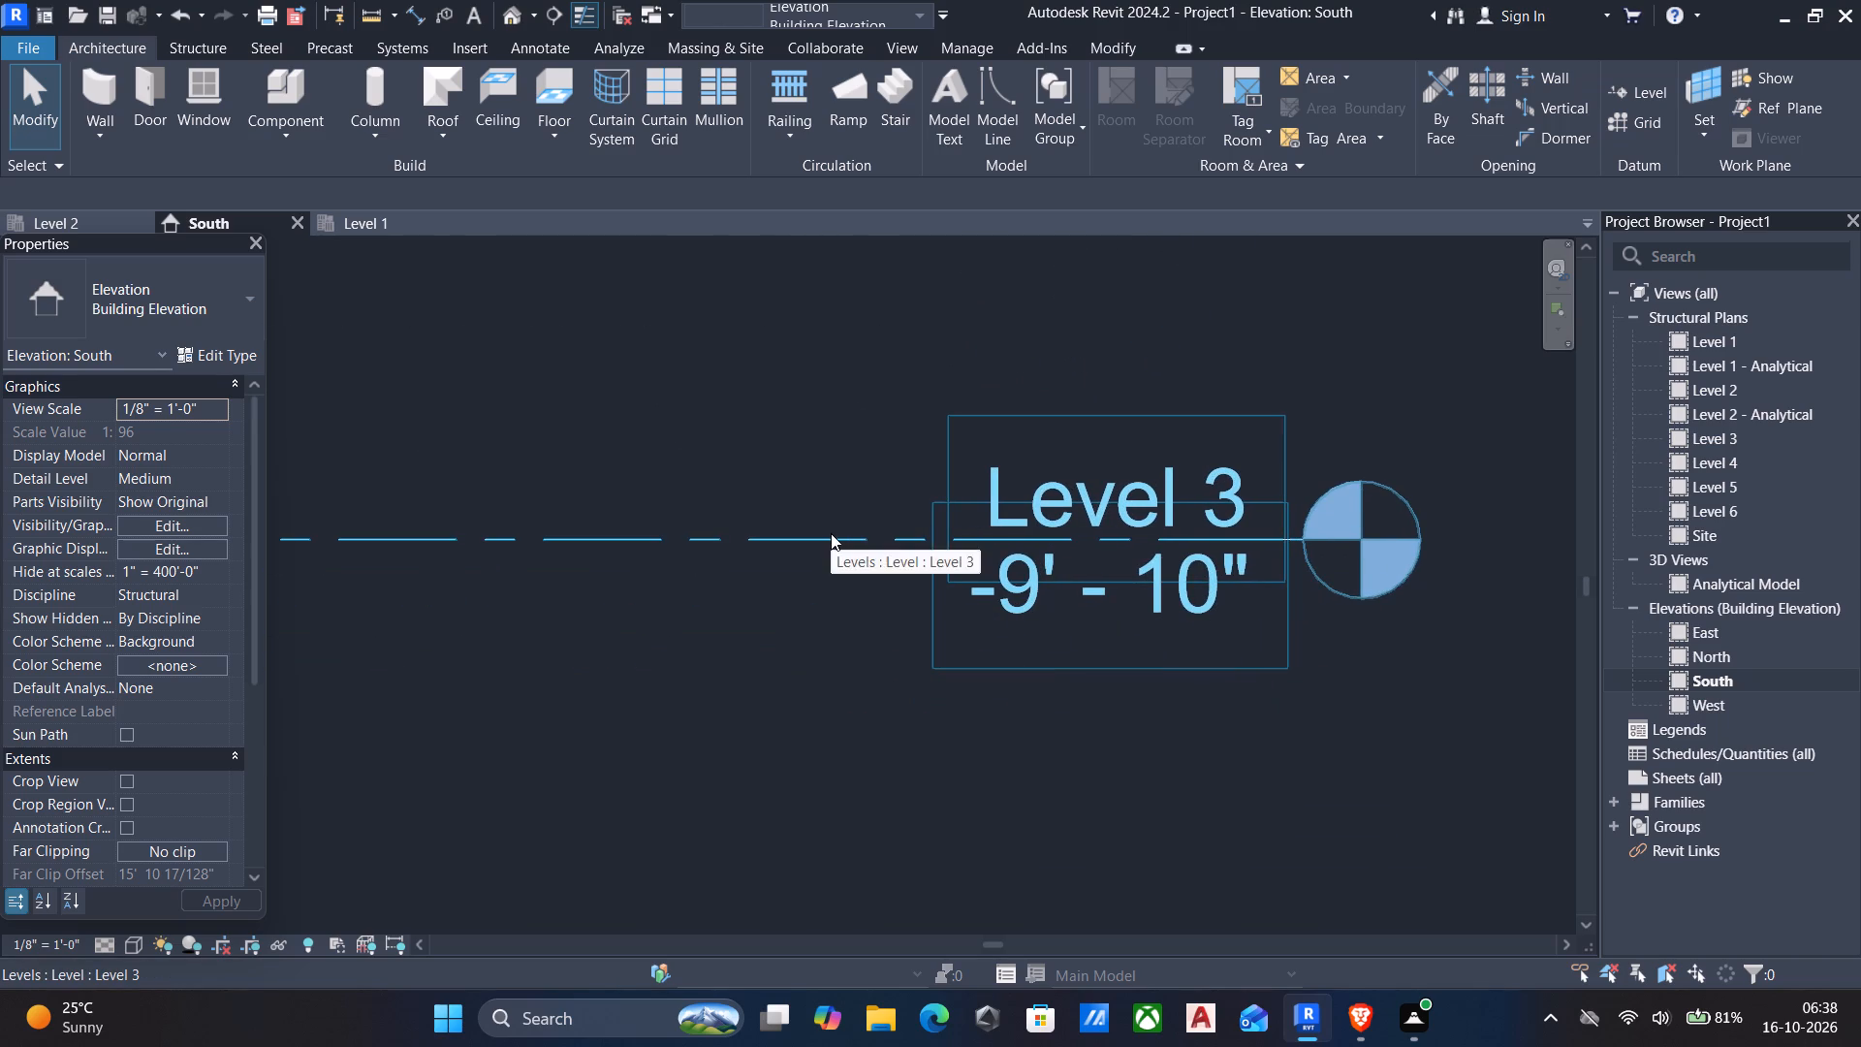
{"action": "left_click", "coordinate": [830, 534]}
{"action": "left_click", "coordinate": [1181, 533]}
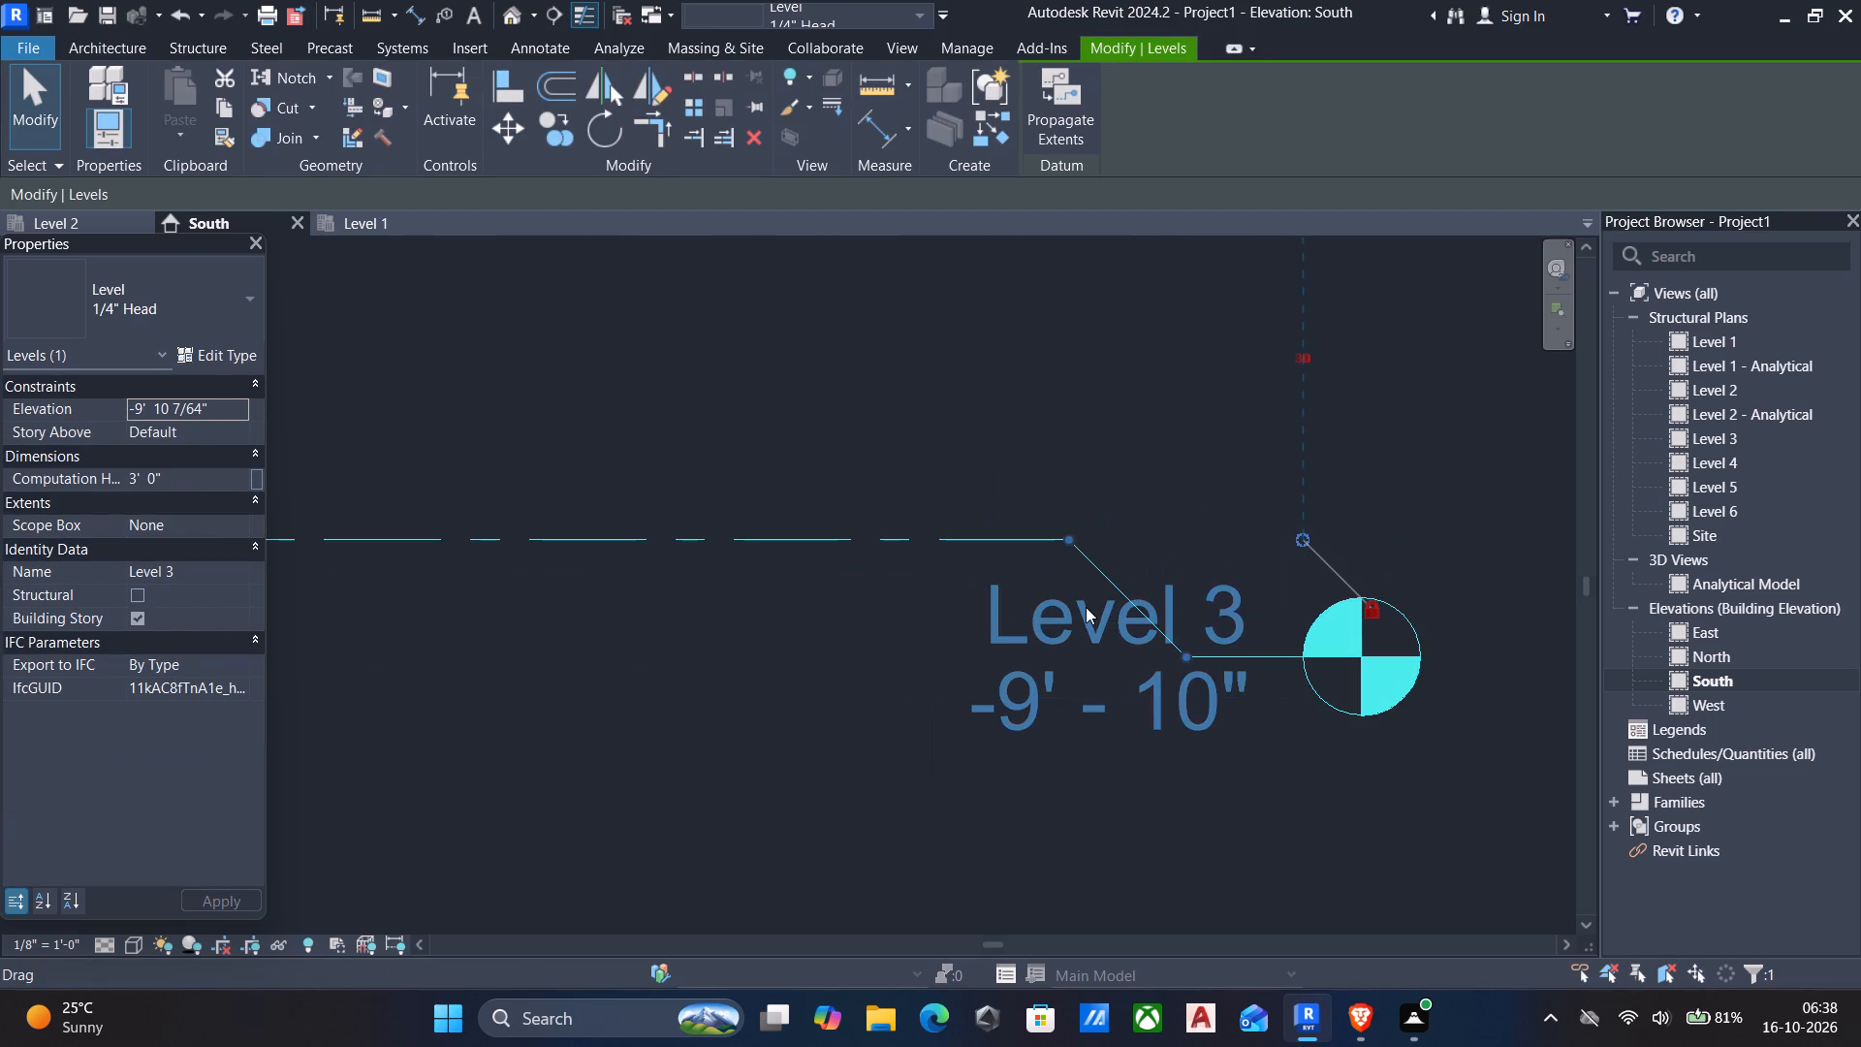
Rename Level 3 as "-1 T.O.P" and rename its corresponding views to match.
{"action": "left_click", "coordinate": [1087, 610]}
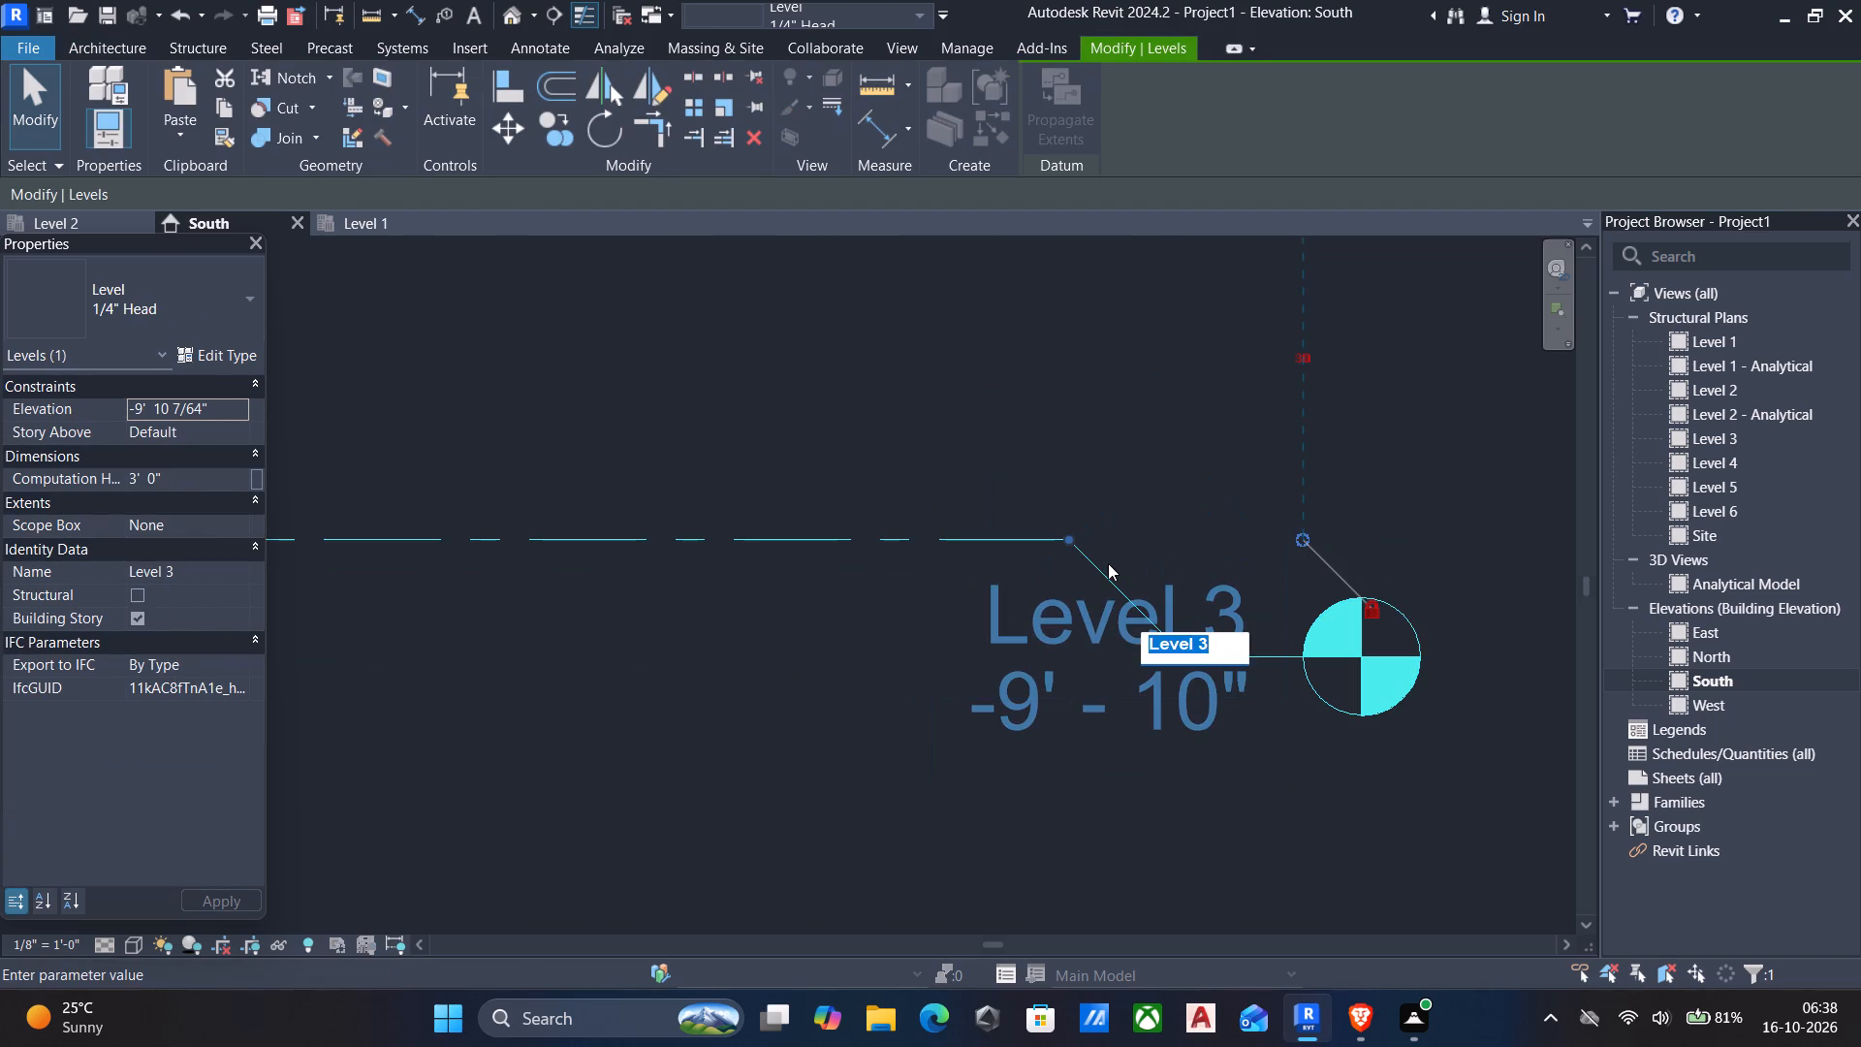
{"action": "scroll", "coordinate": [1107, 650], "scroll_direction": "down", "scroll_amount": 10}
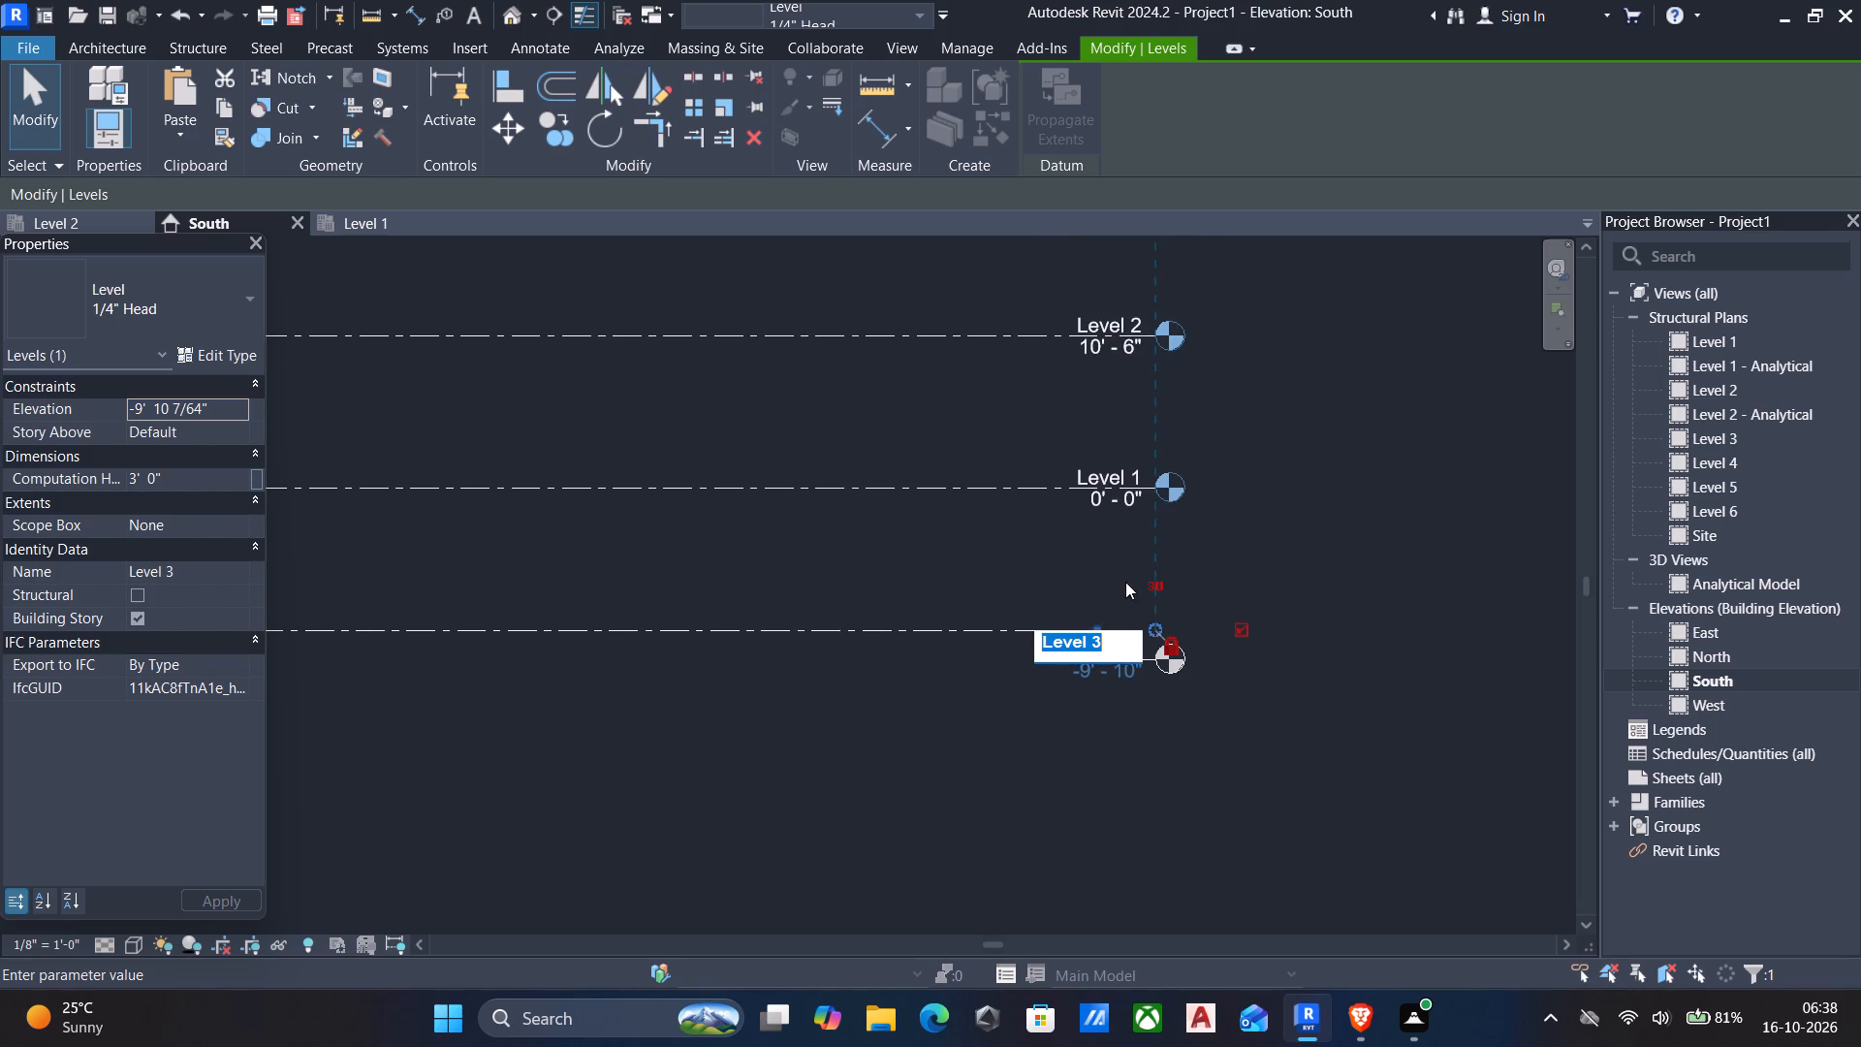
{"action": "middle_click_drag", "start_coordinate": [1122, 574], "coordinate": [1300, 561]}
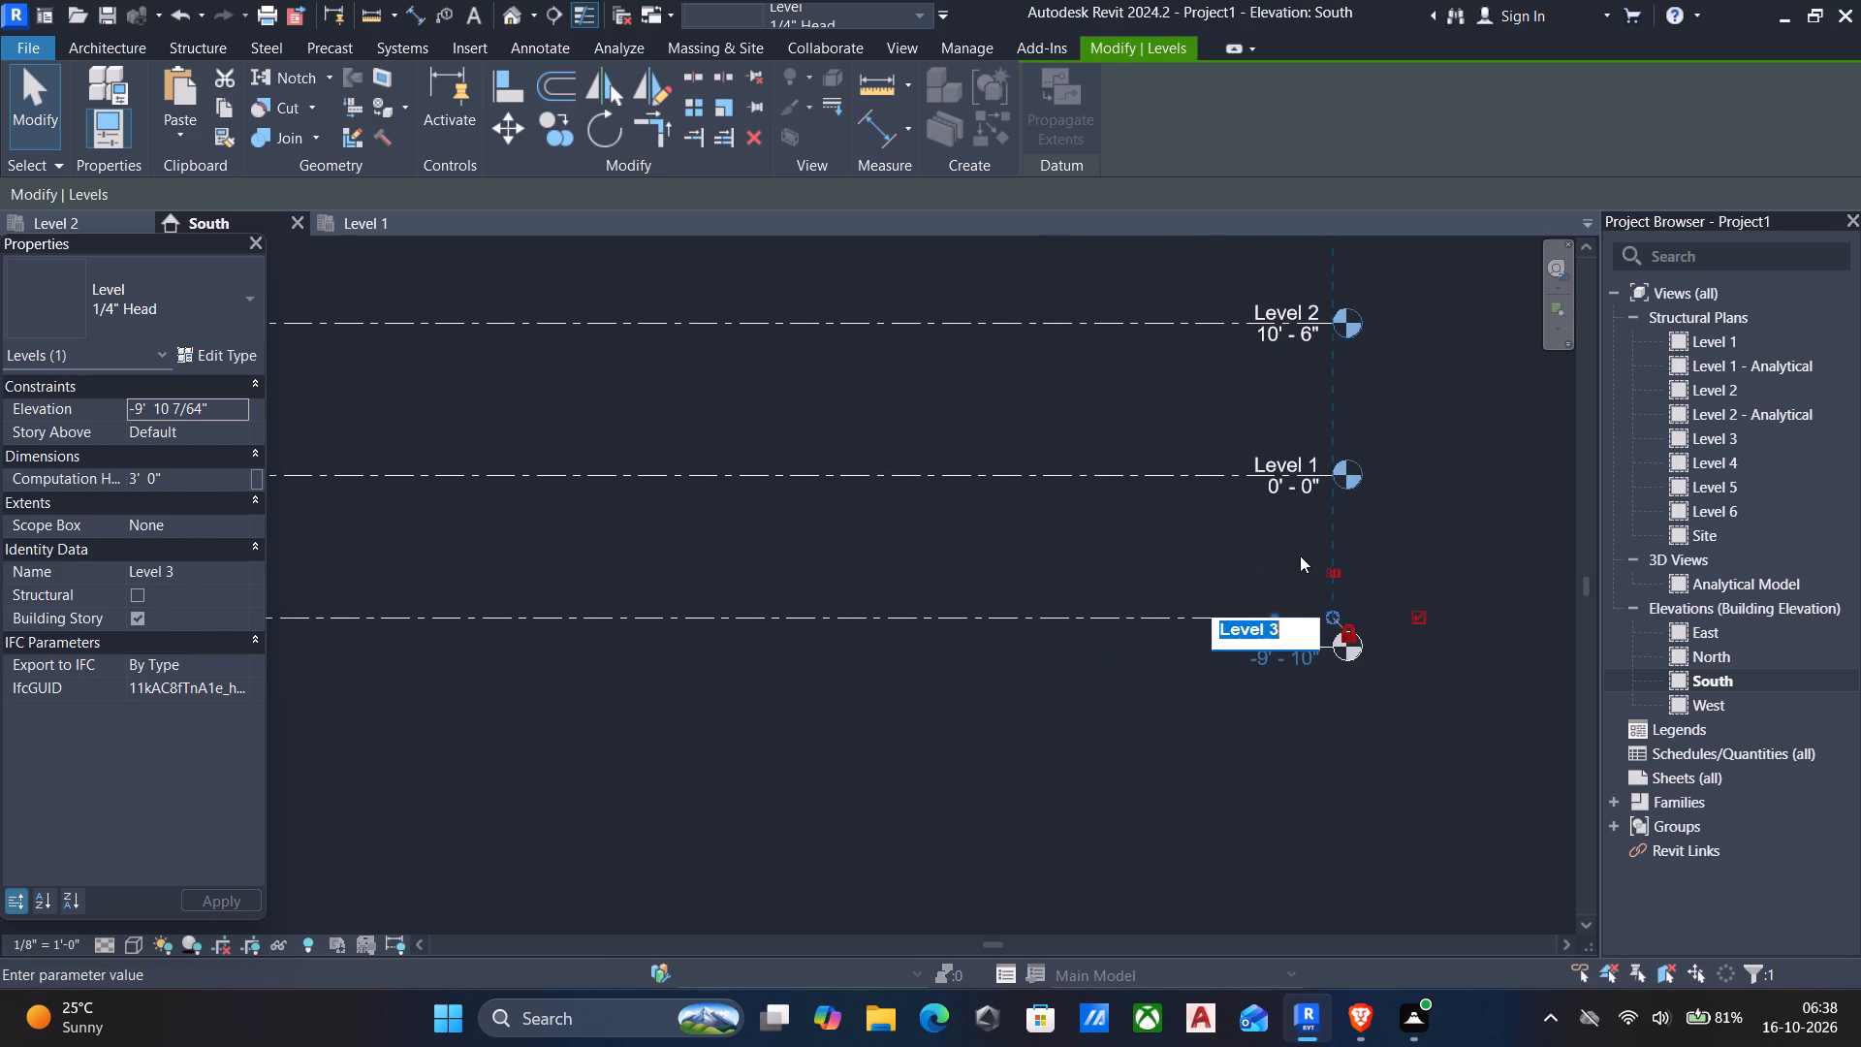
{"action": "key", "text": "BackSpace"}
{"action": "type", "text": "-1"}
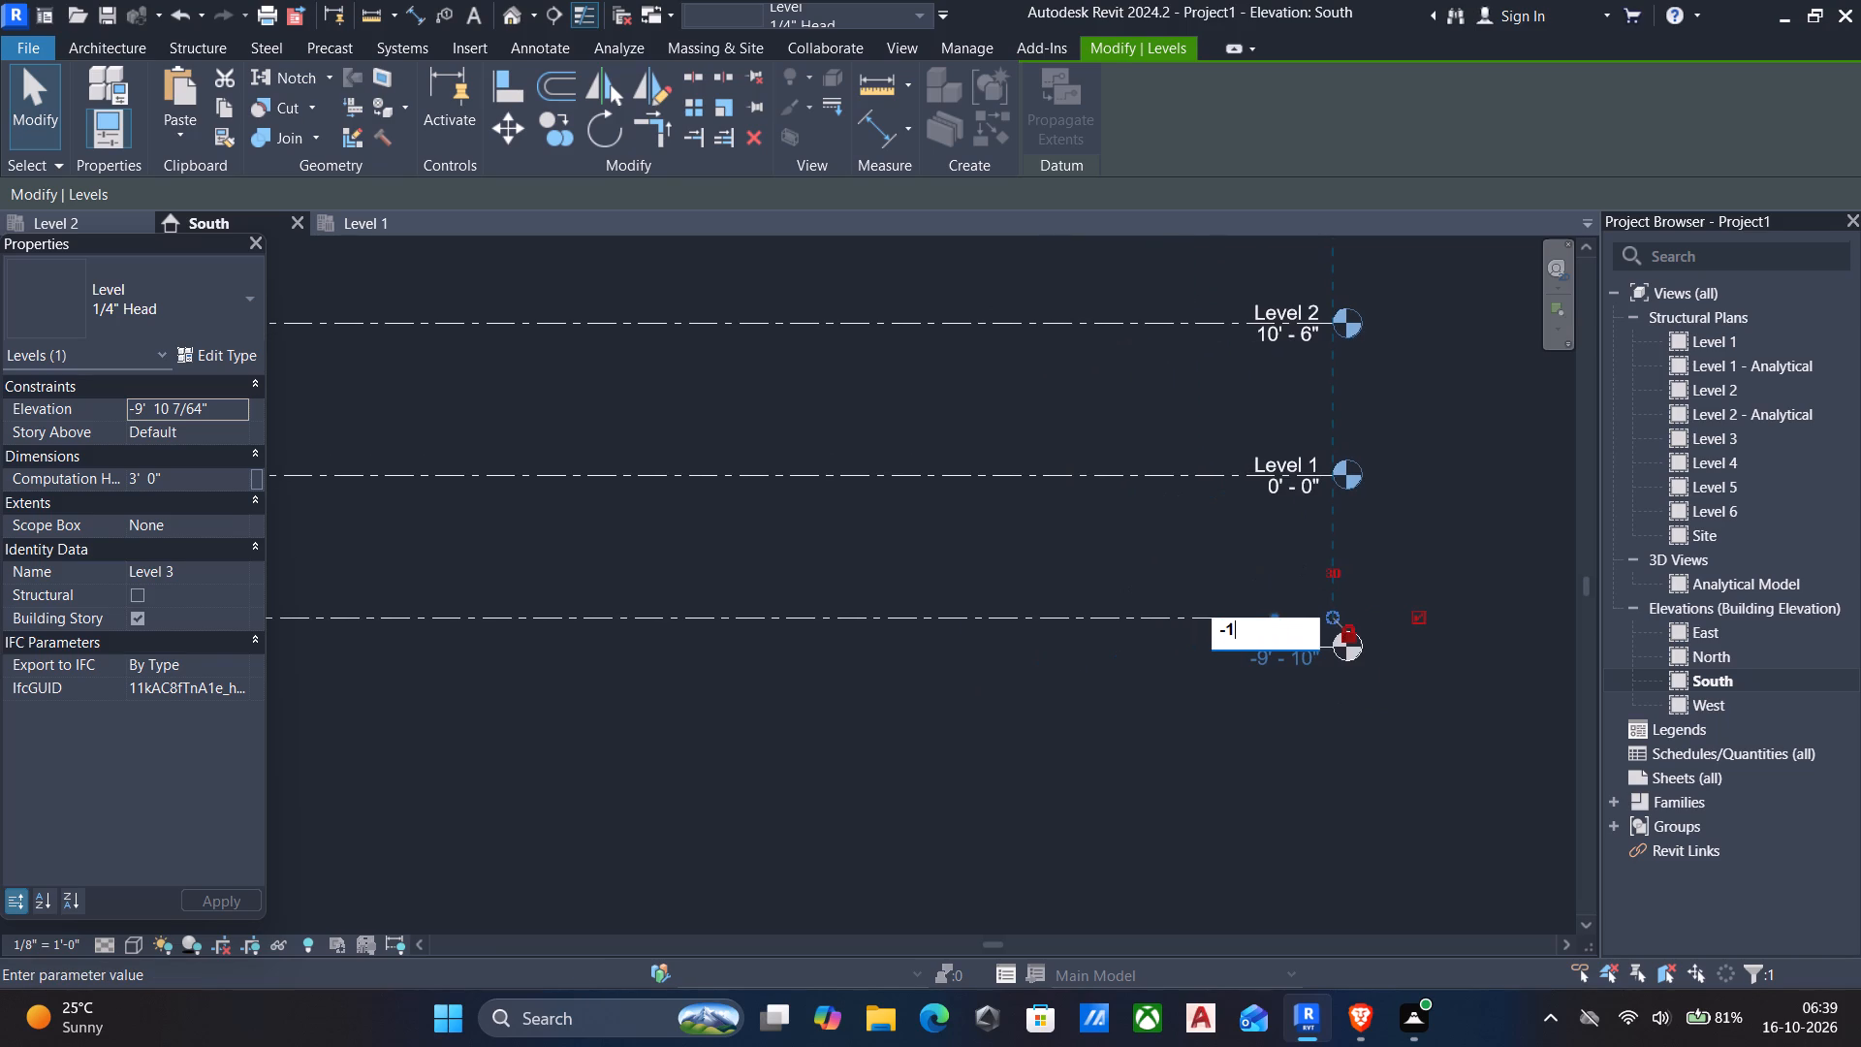
{"action": "key", "text": "space"}
{"action": "key", "text": "t"}
{"action": "type", "text": ".O.P"}
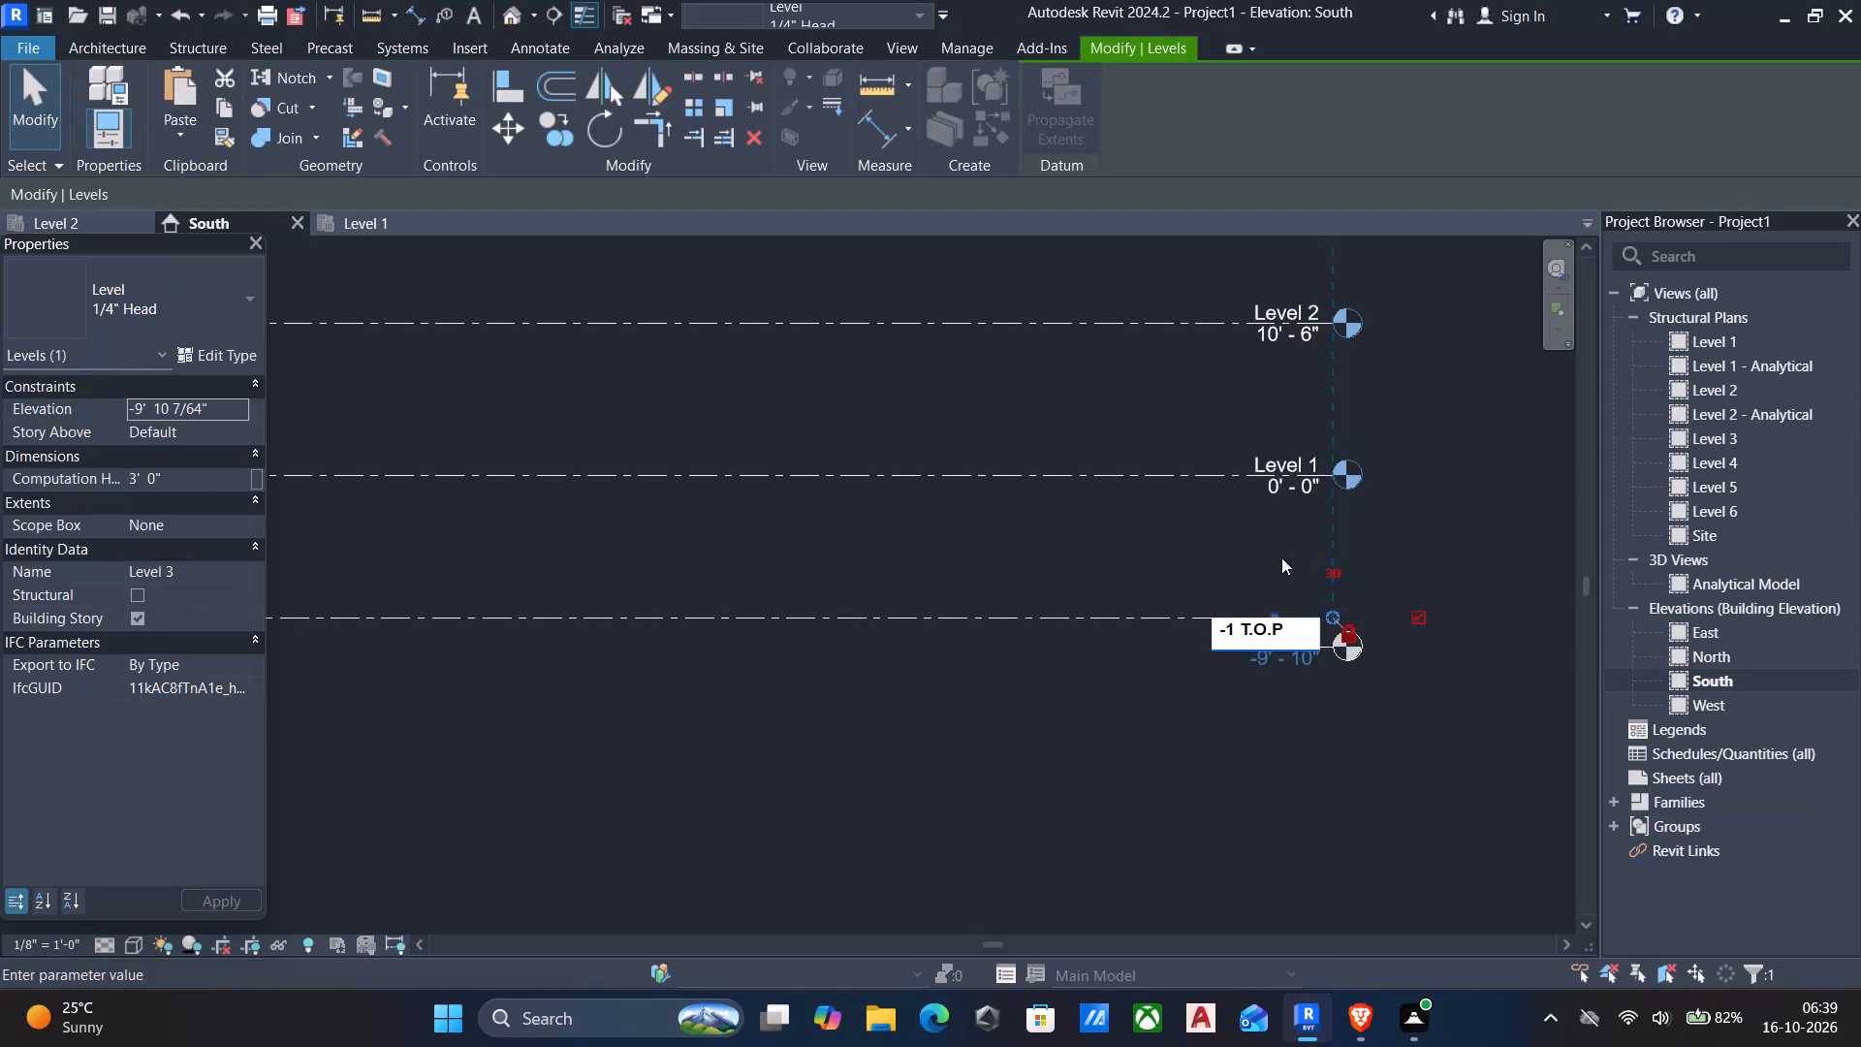
{"action": "left_click", "coordinate": [1143, 730]}
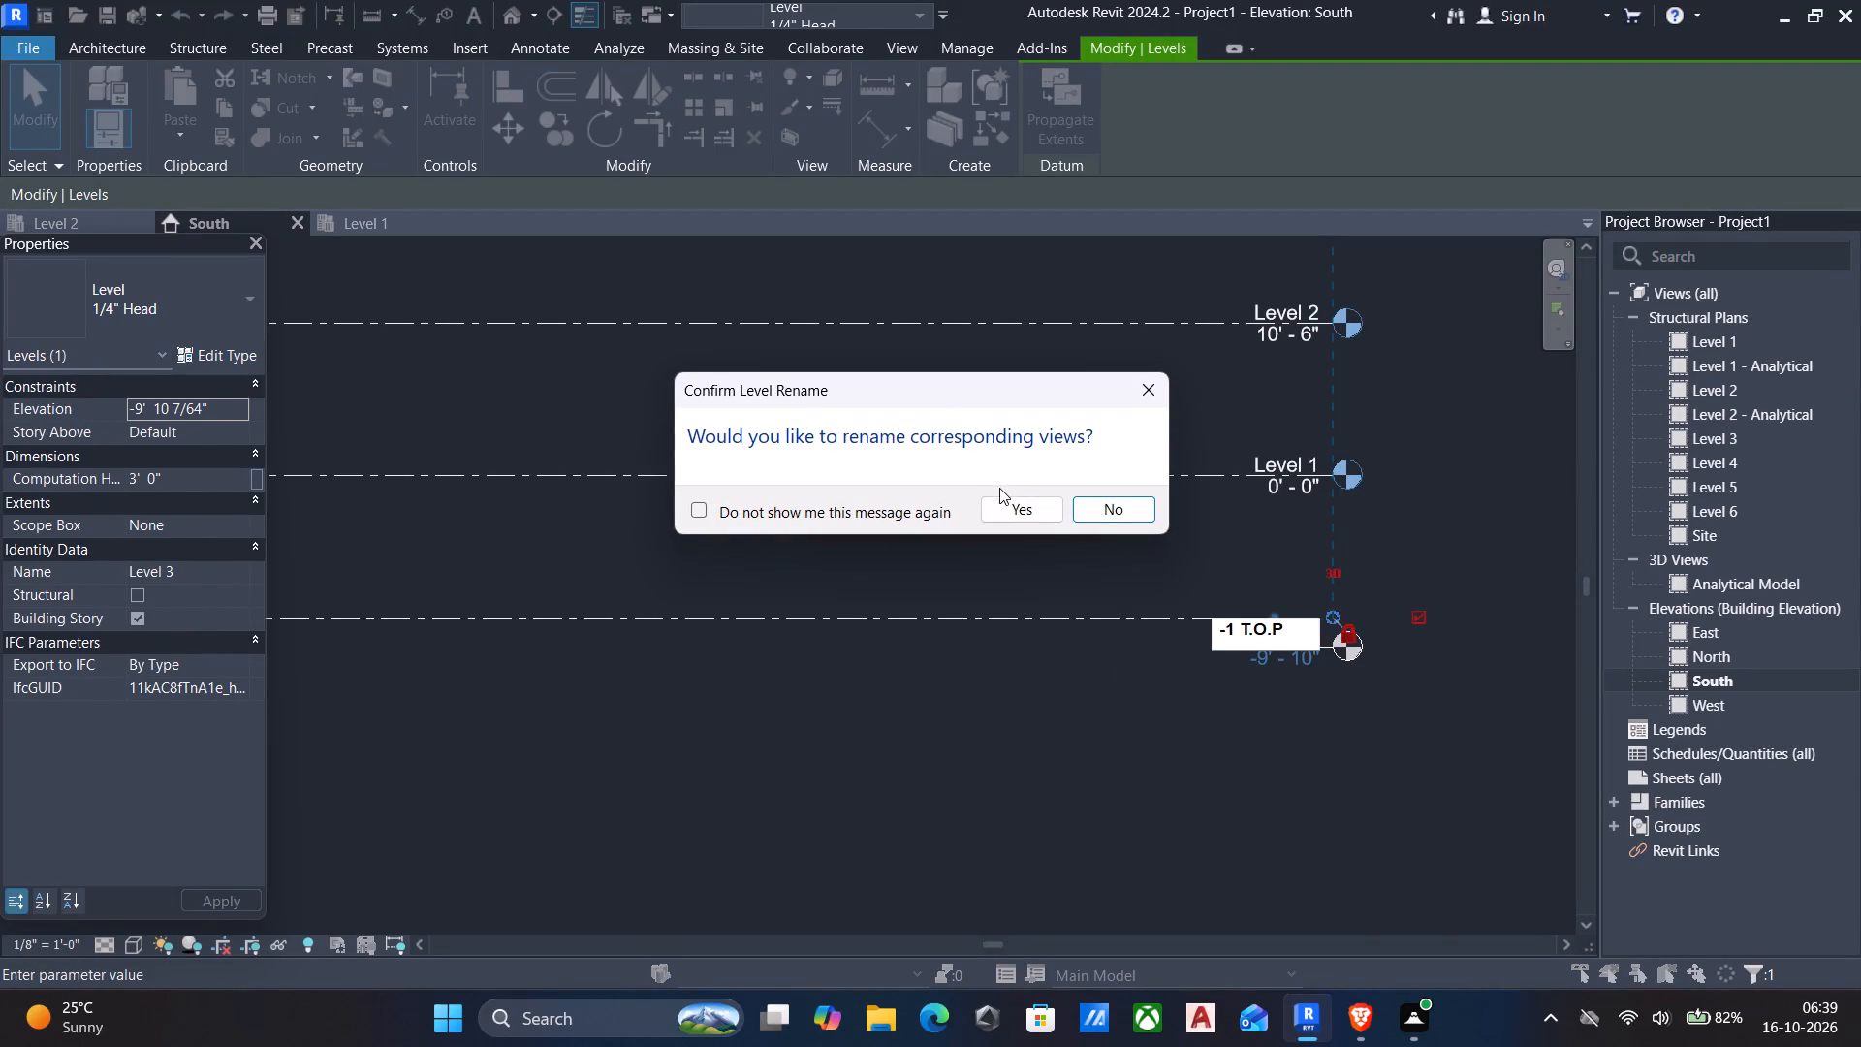
{"action": "left_click", "coordinate": [1006, 502]}
Rename Level 1 as "Plinth Level" and rename its corresponding views to match.
{"action": "left_click", "coordinate": [1276, 464]}
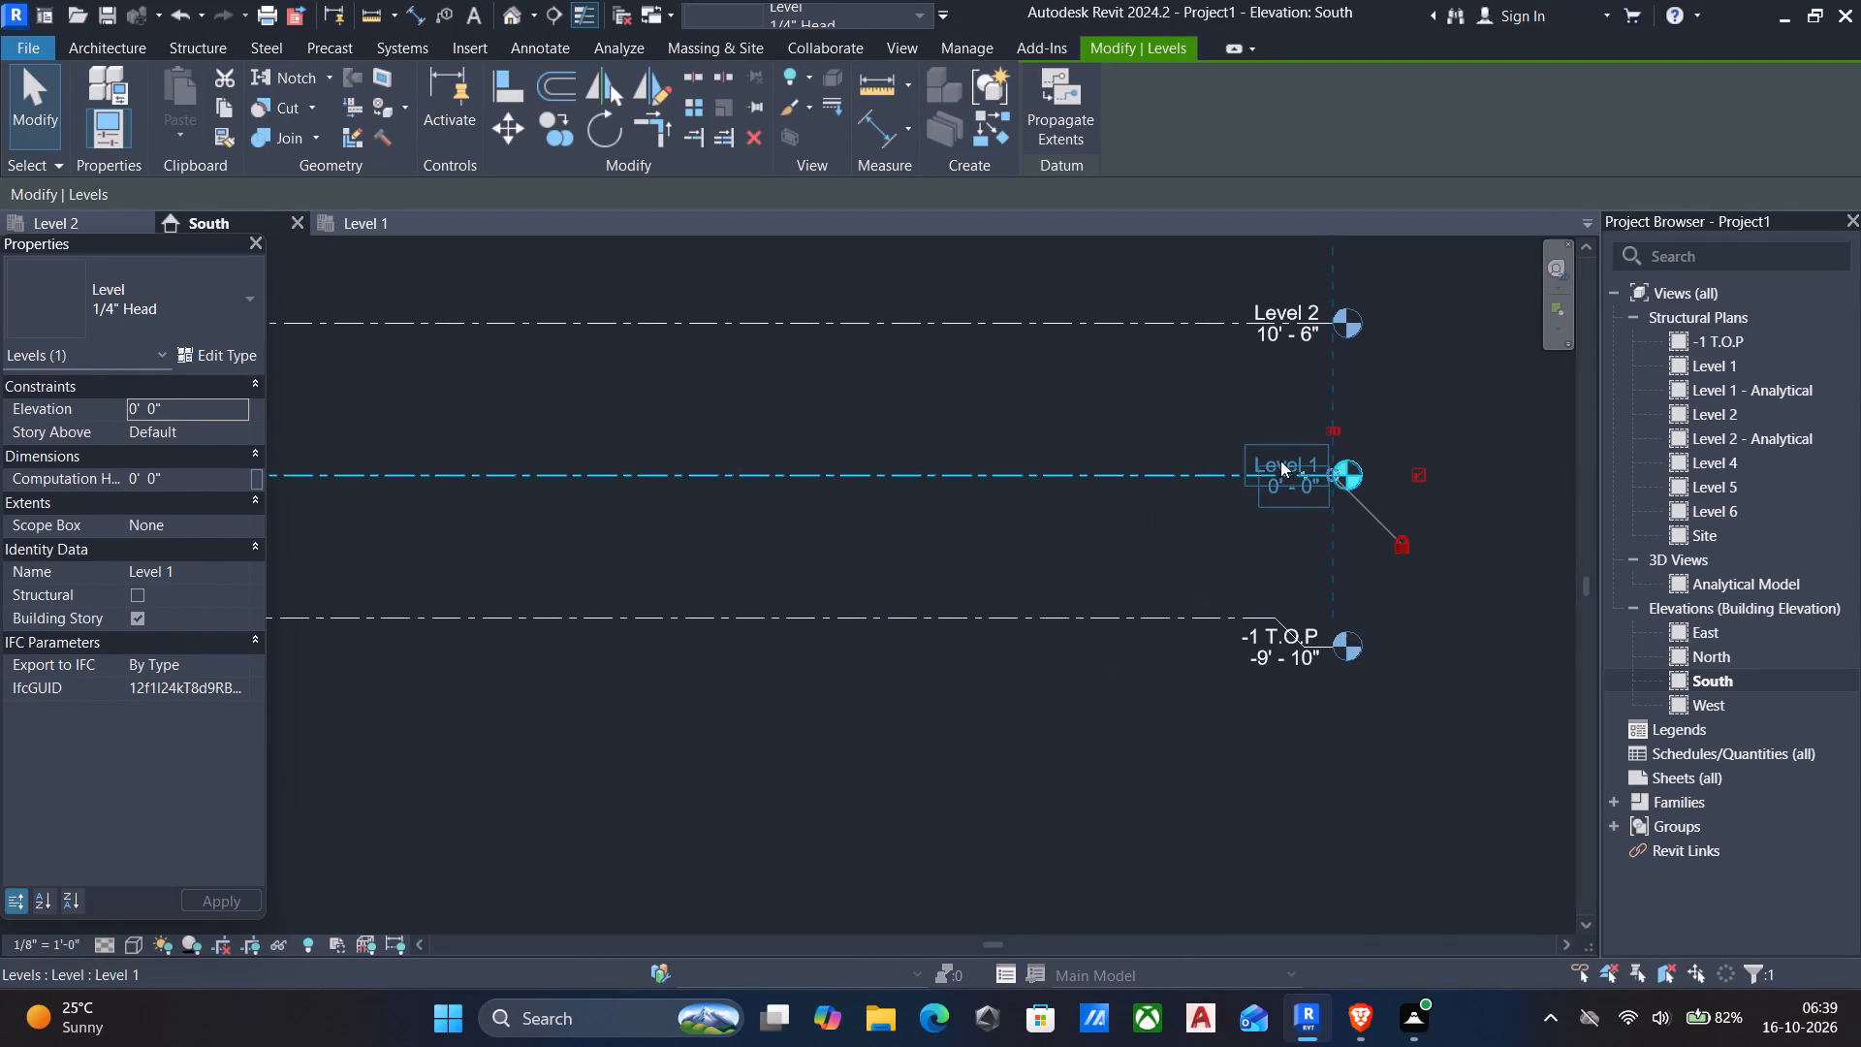
{"action": "scroll", "coordinate": [1280, 460], "scroll_direction": "up", "scroll_amount": 3}
{"action": "left_click", "coordinate": [1284, 446]}
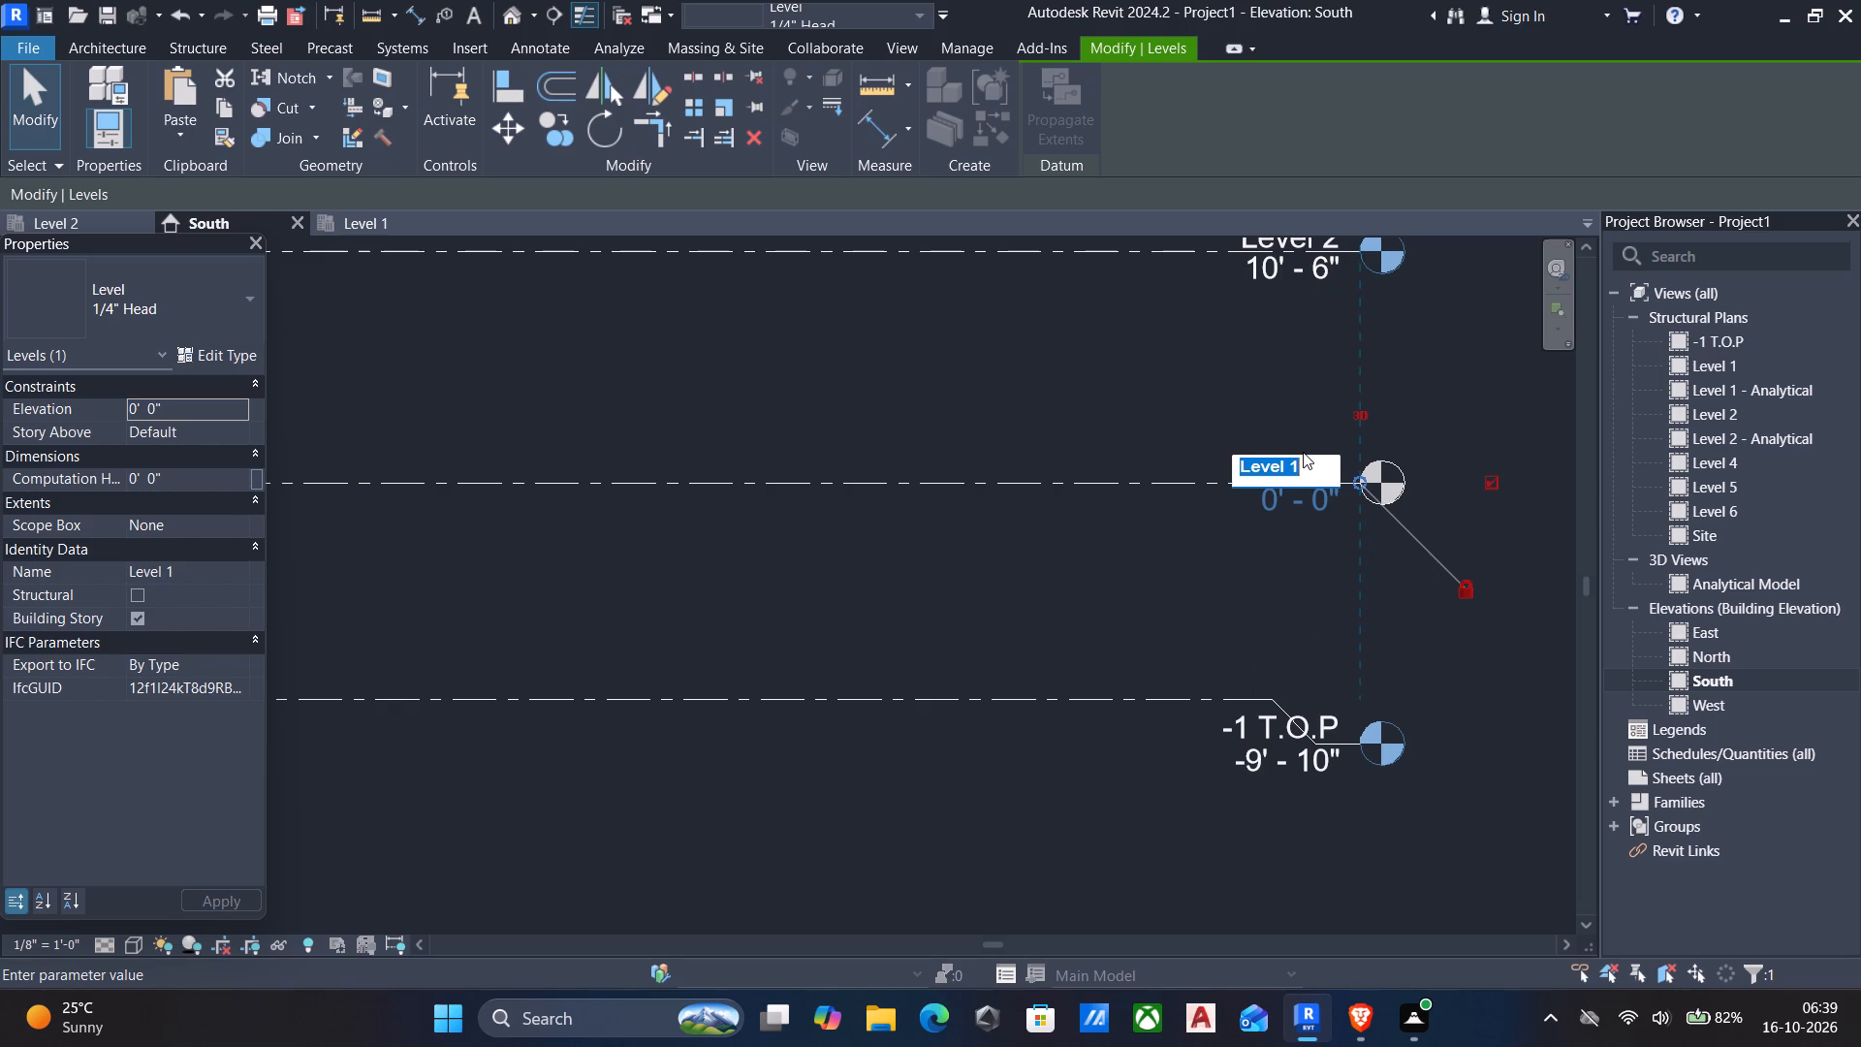
{"action": "key", "text": "BackSpace"}
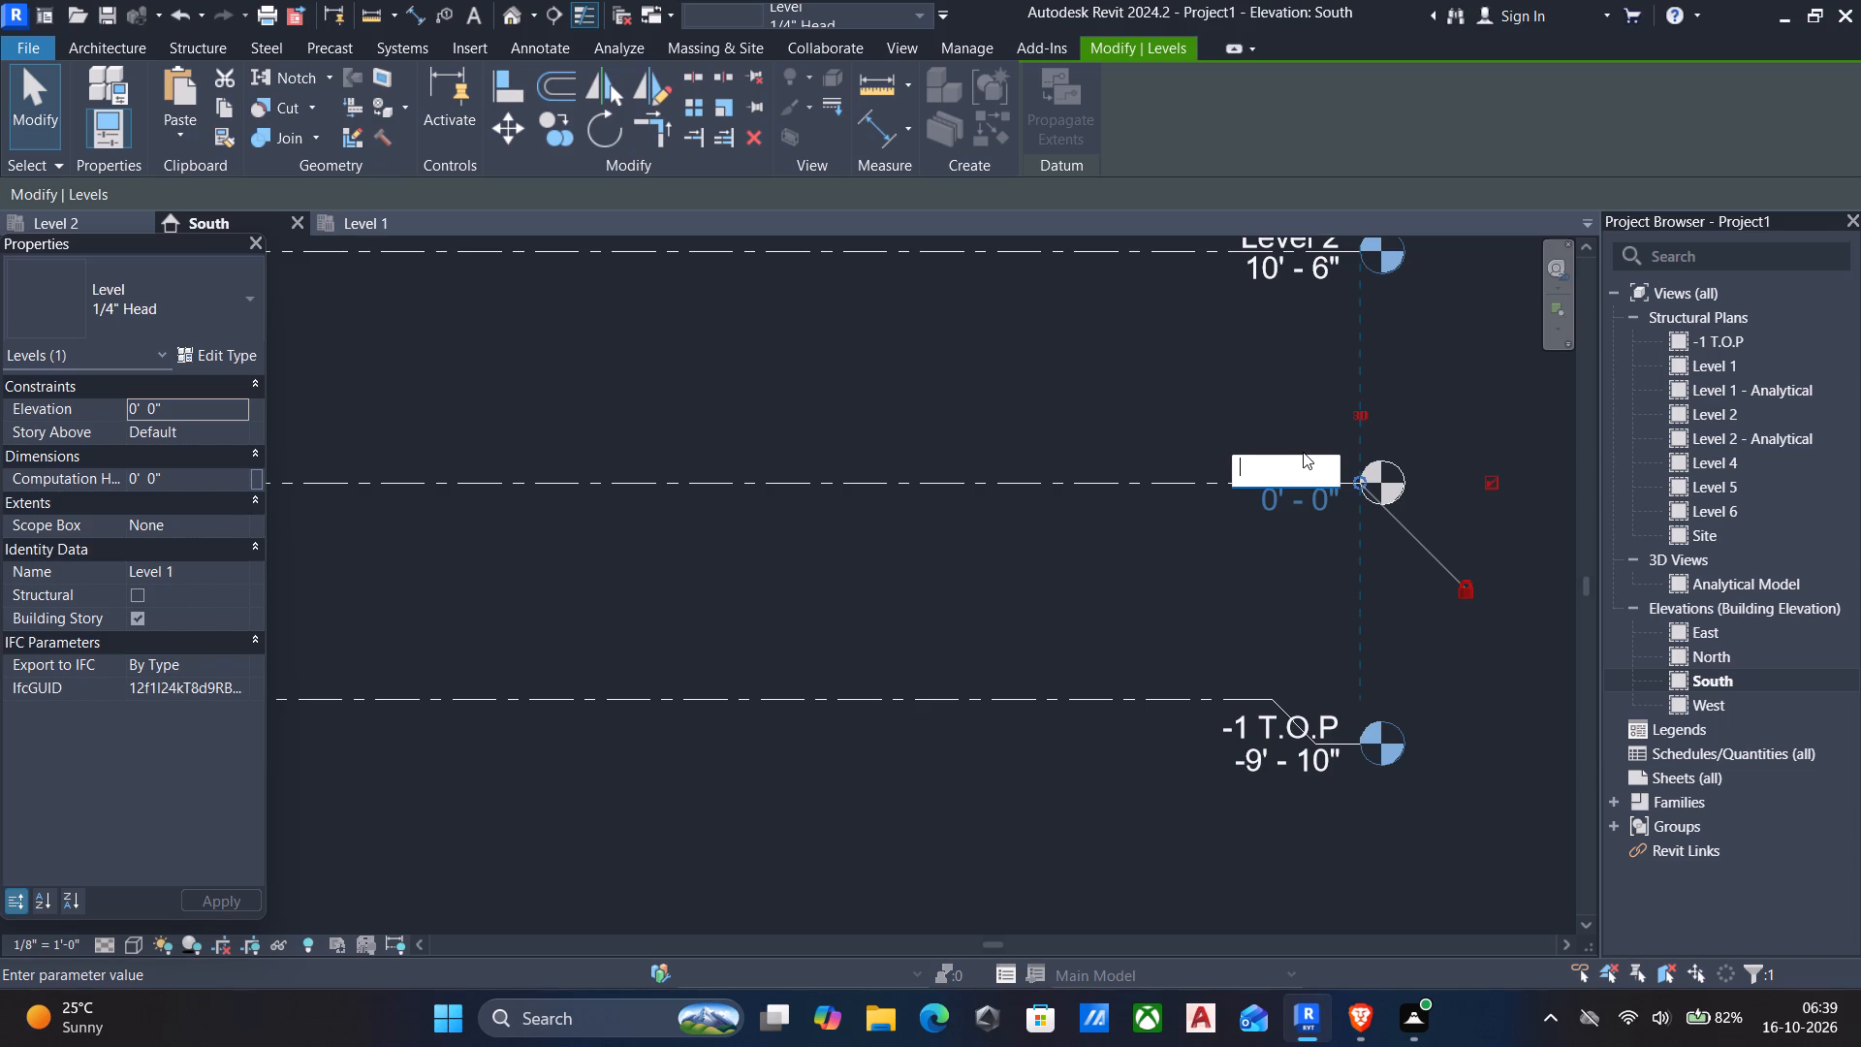
{"action": "key", "text": "p"}
{"action": "type", "text": "eve"}
{"action": "key", "text": "l"}
{"action": "left_click", "coordinate": [1261, 476]}
{"action": "key", "text": "Left"}
{"action": "key", "text": "Left"}
{"action": "key", "text": "Left"}
{"action": "key", "text": "Left"}
{"action": "key", "text": "Left"}
{"action": "key", "text": "Left"}
{"action": "key", "text": "Left"}
{"action": "key", "text": "Left"}
{"action": "key", "text": "Left"}
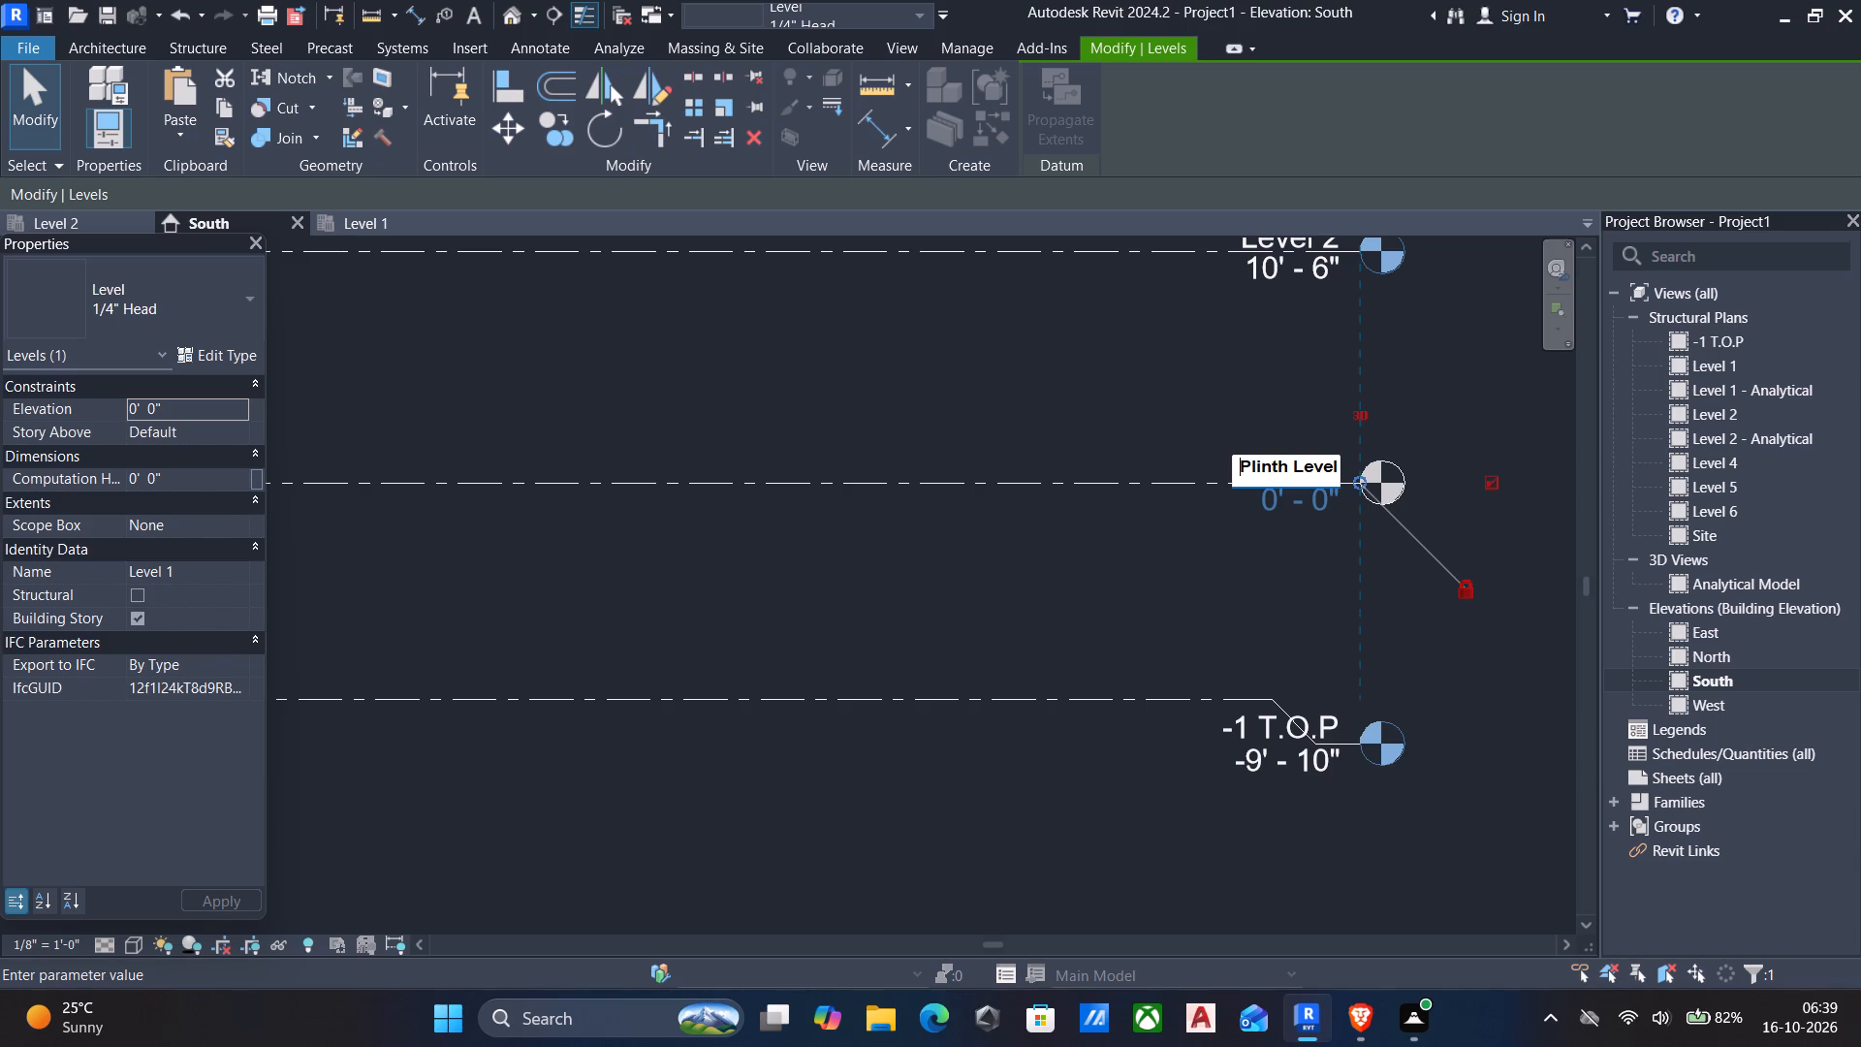
{"action": "left_click", "coordinate": [1224, 557]}
{"action": "left_click", "coordinate": [1025, 505]}
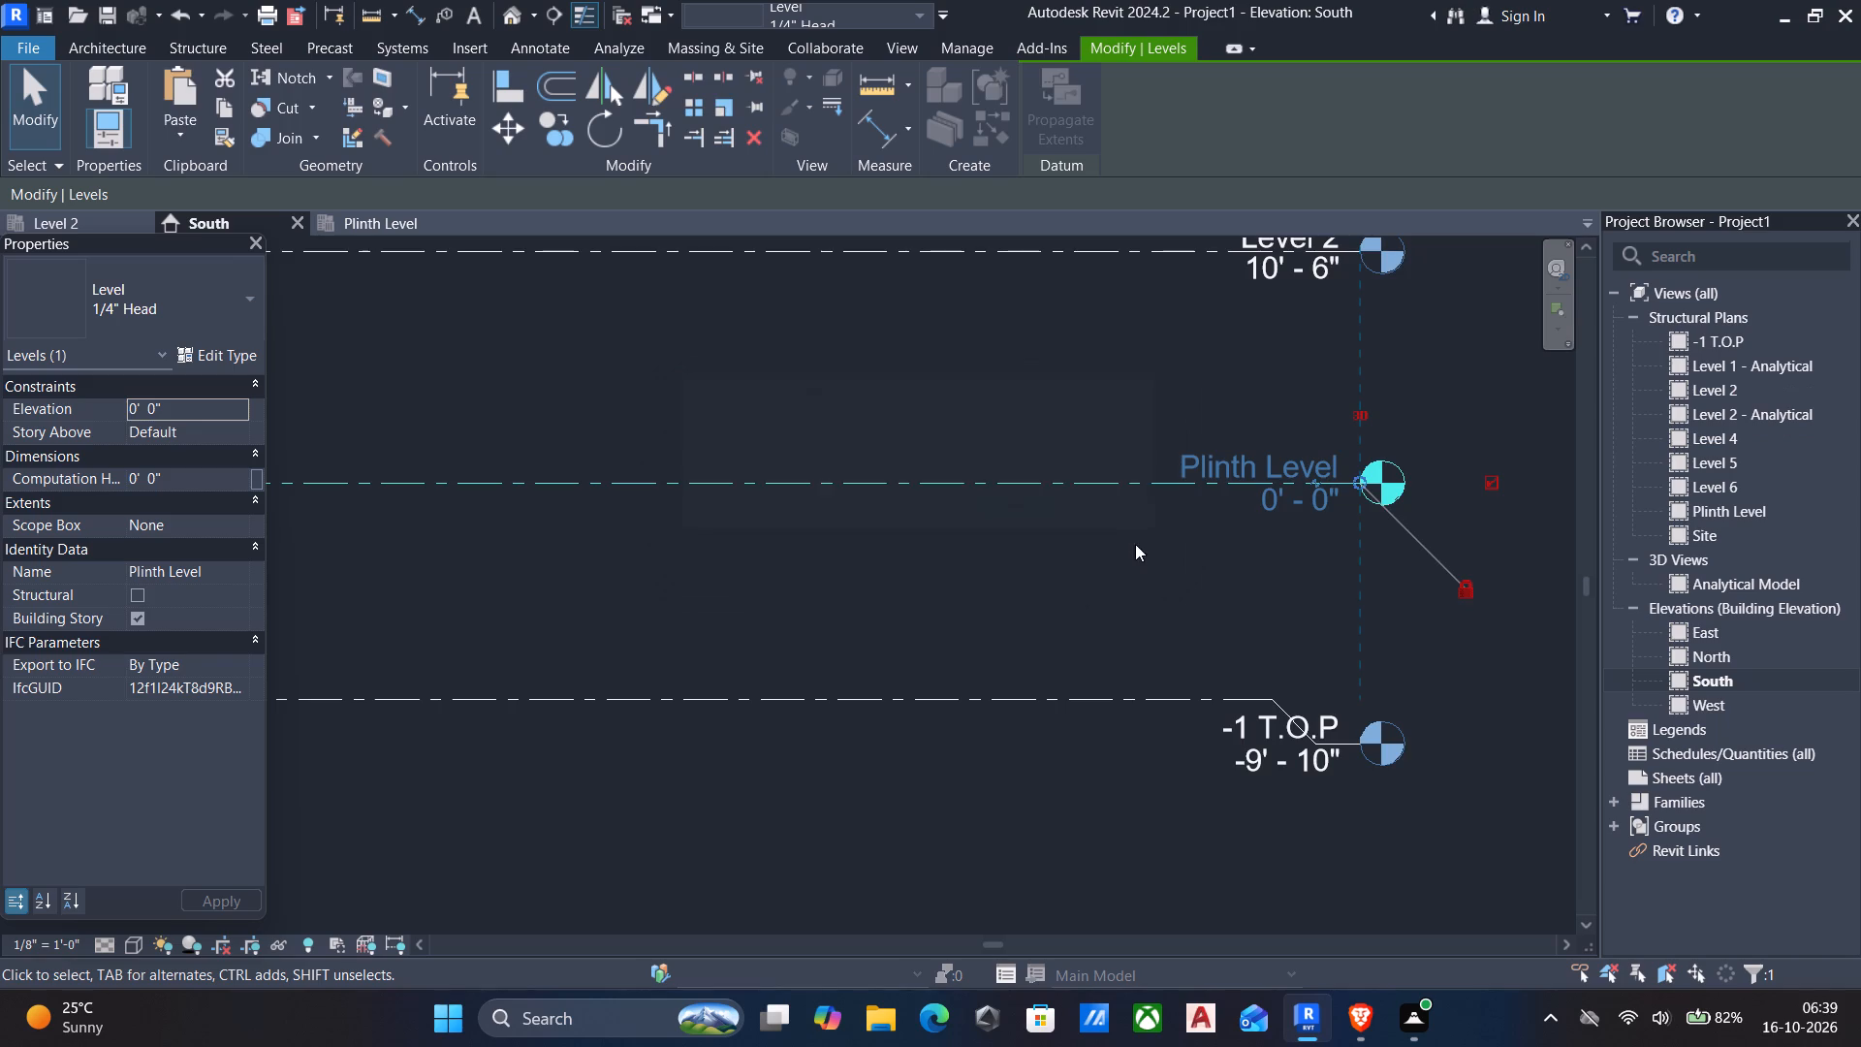
Prefix the Plinth Level name with "0." so it reads "0.Plinth Level", and rename its corresponding views too.
{"action": "scroll", "coordinate": [1144, 546], "scroll_direction": "down", "scroll_amount": 2}
{"action": "middle_click_drag", "start_coordinate": [1148, 548], "coordinate": [1104, 737]}
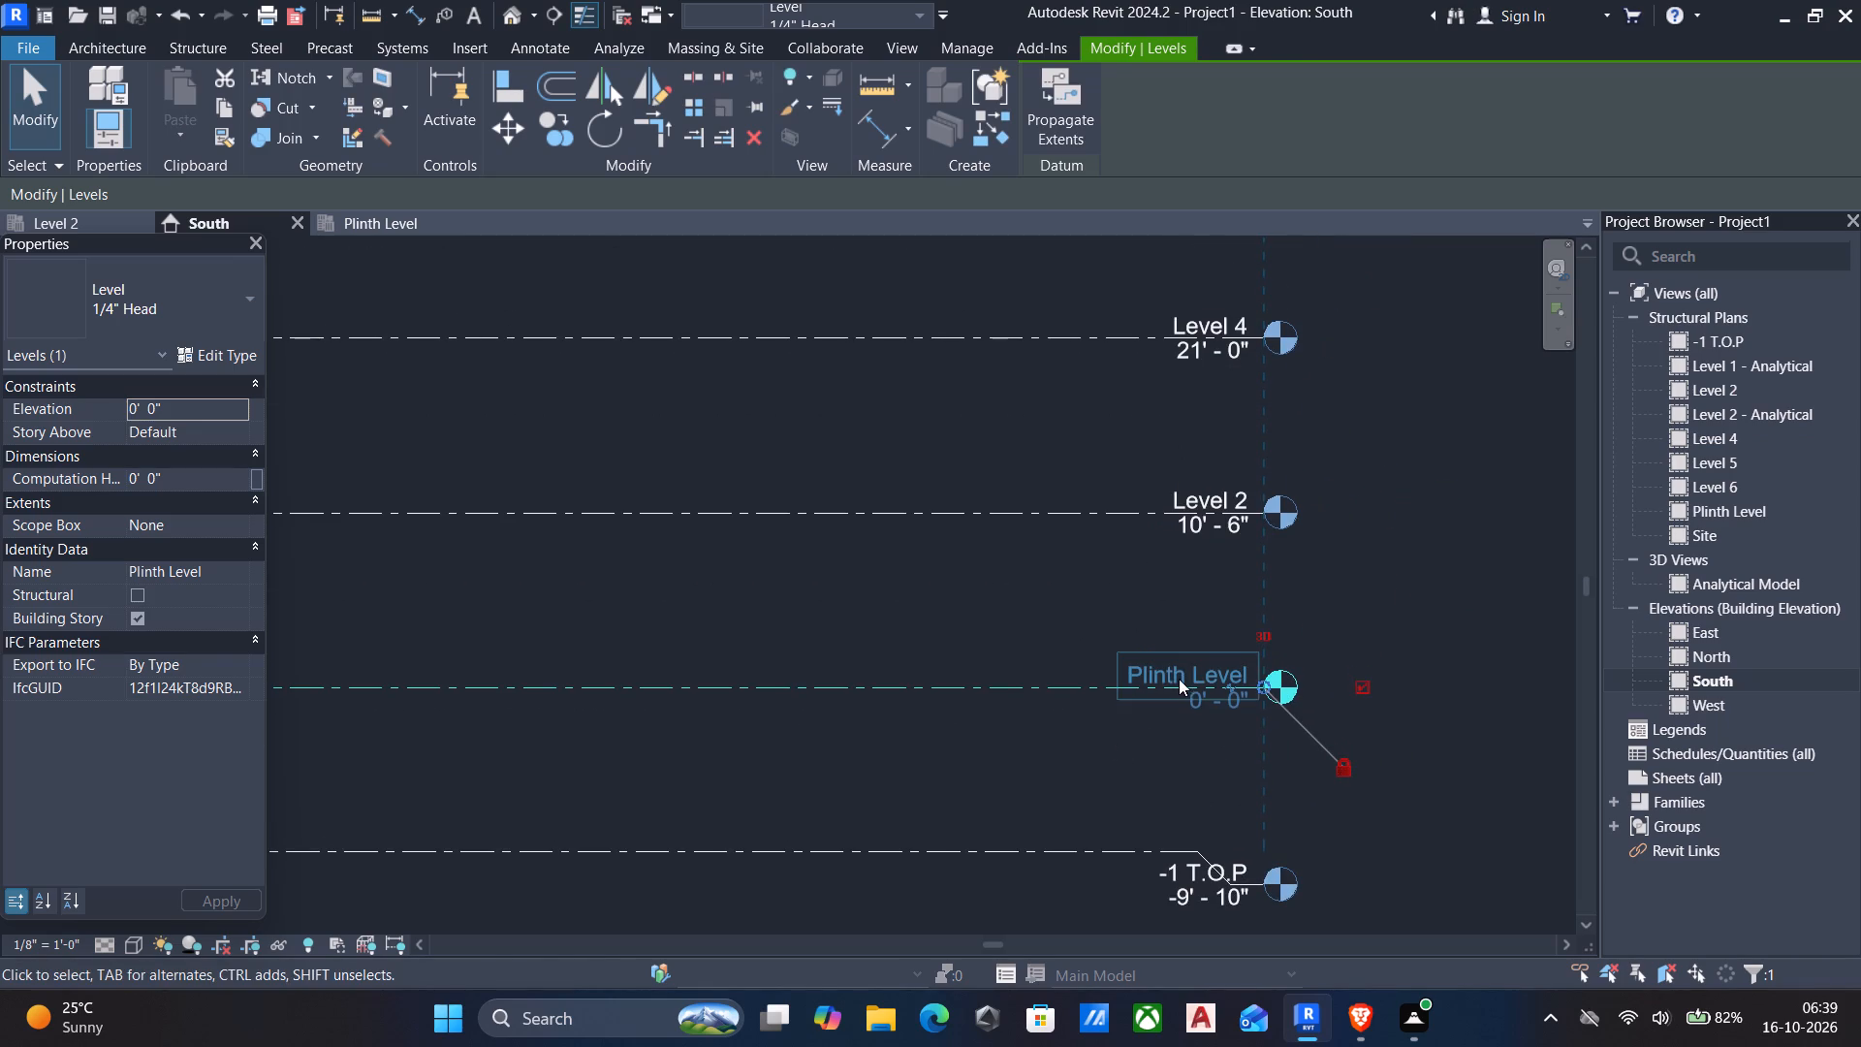
{"action": "left_click", "coordinate": [1172, 668]}
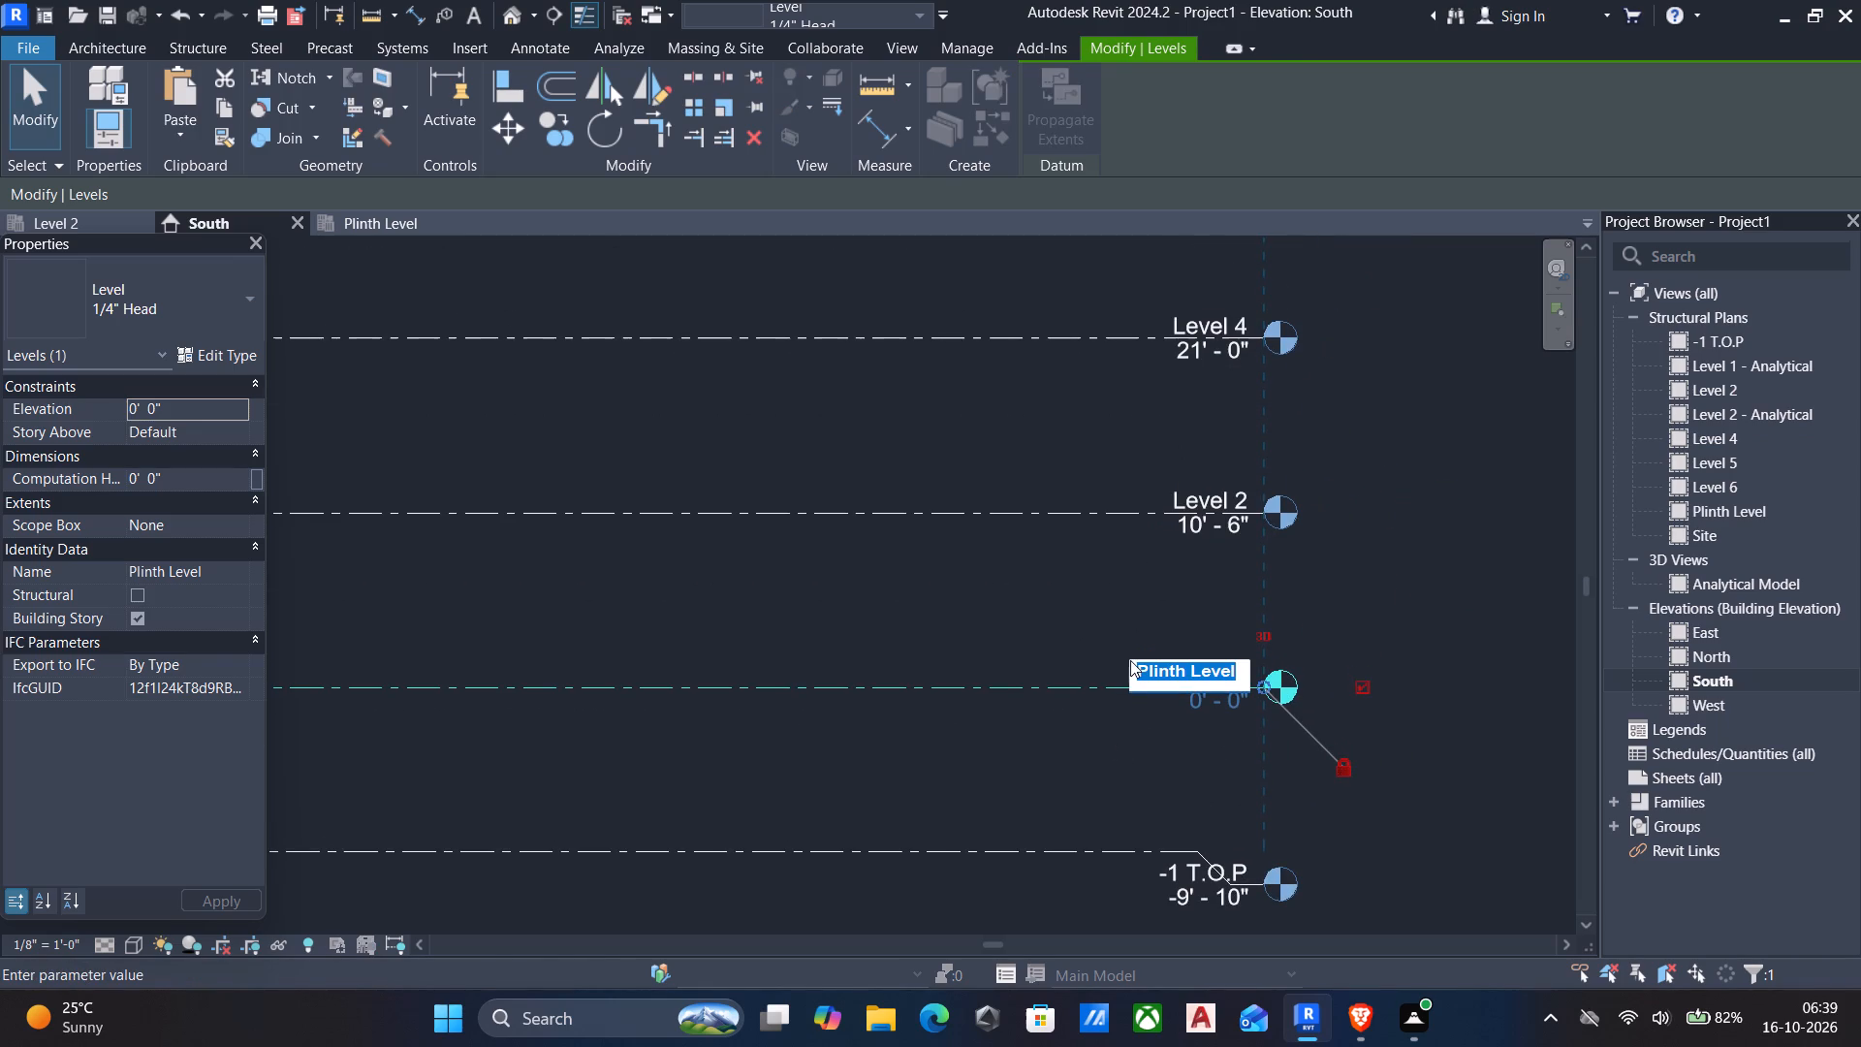
{"action": "left_click", "coordinate": [1134, 667]}
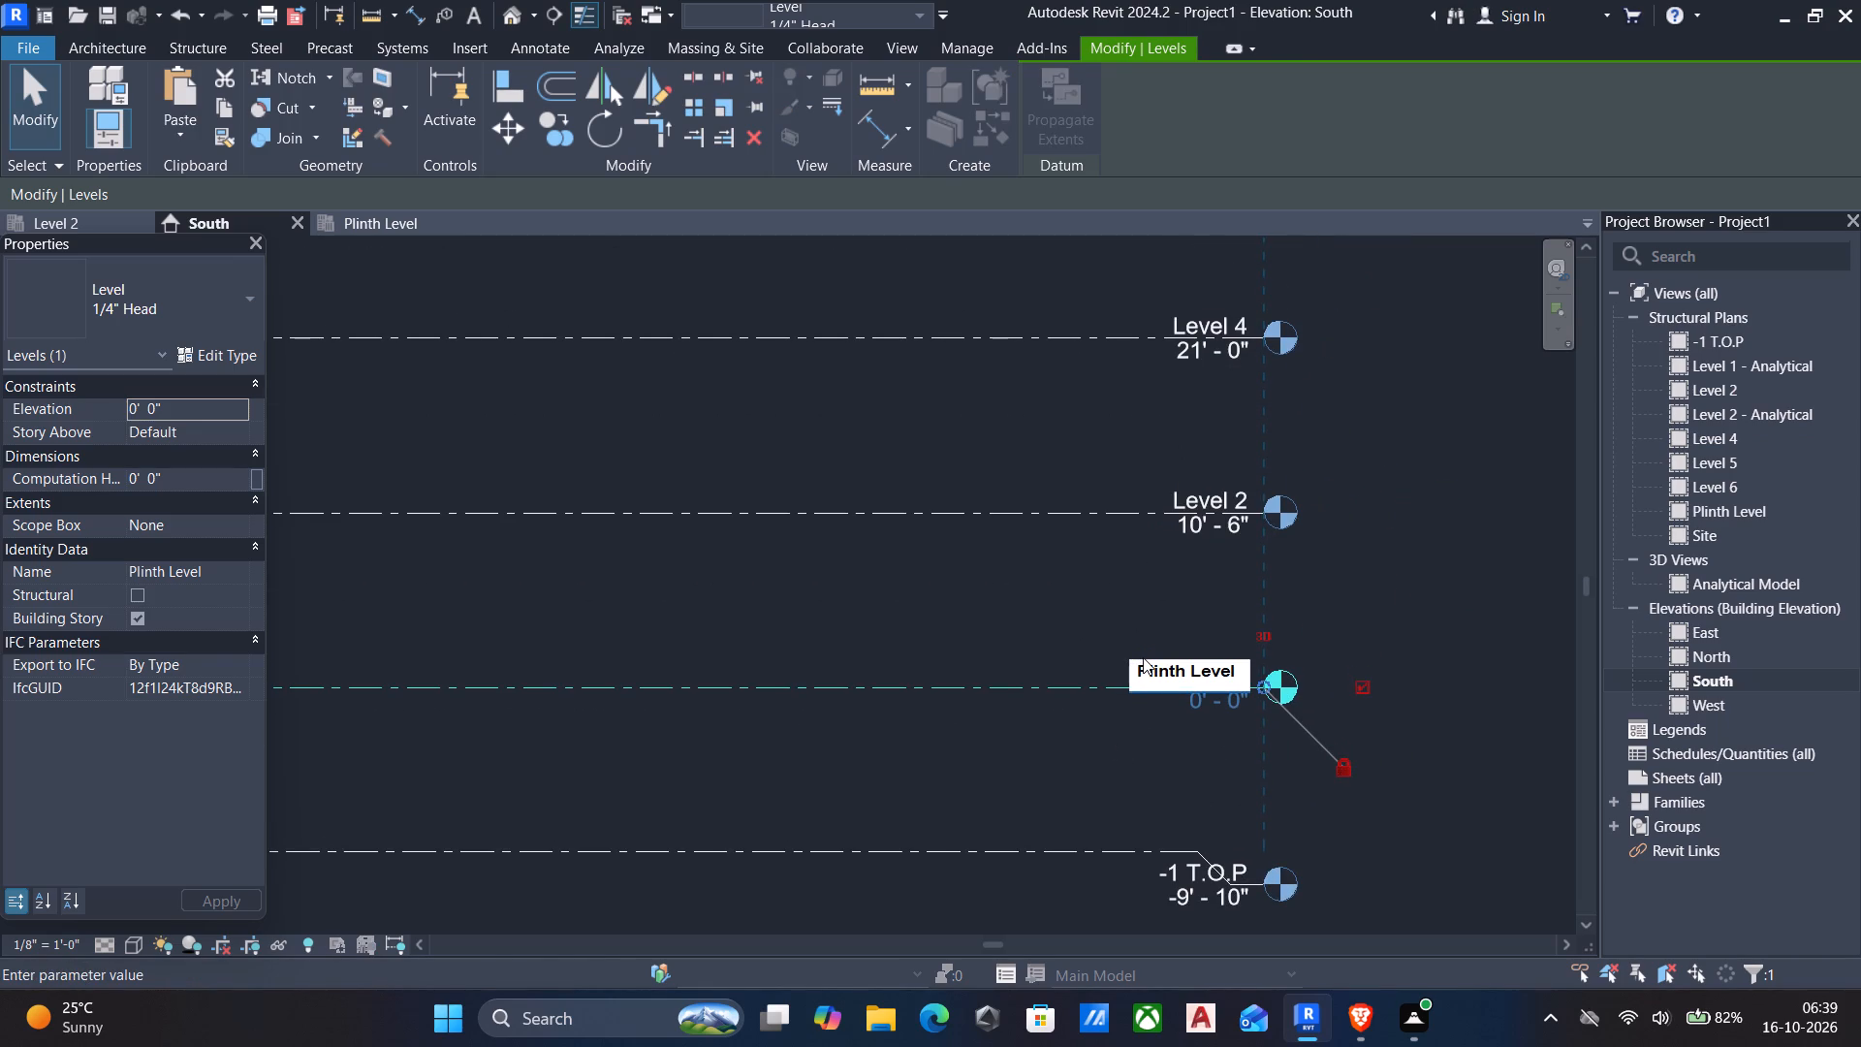
{"action": "type", "text": "0."}
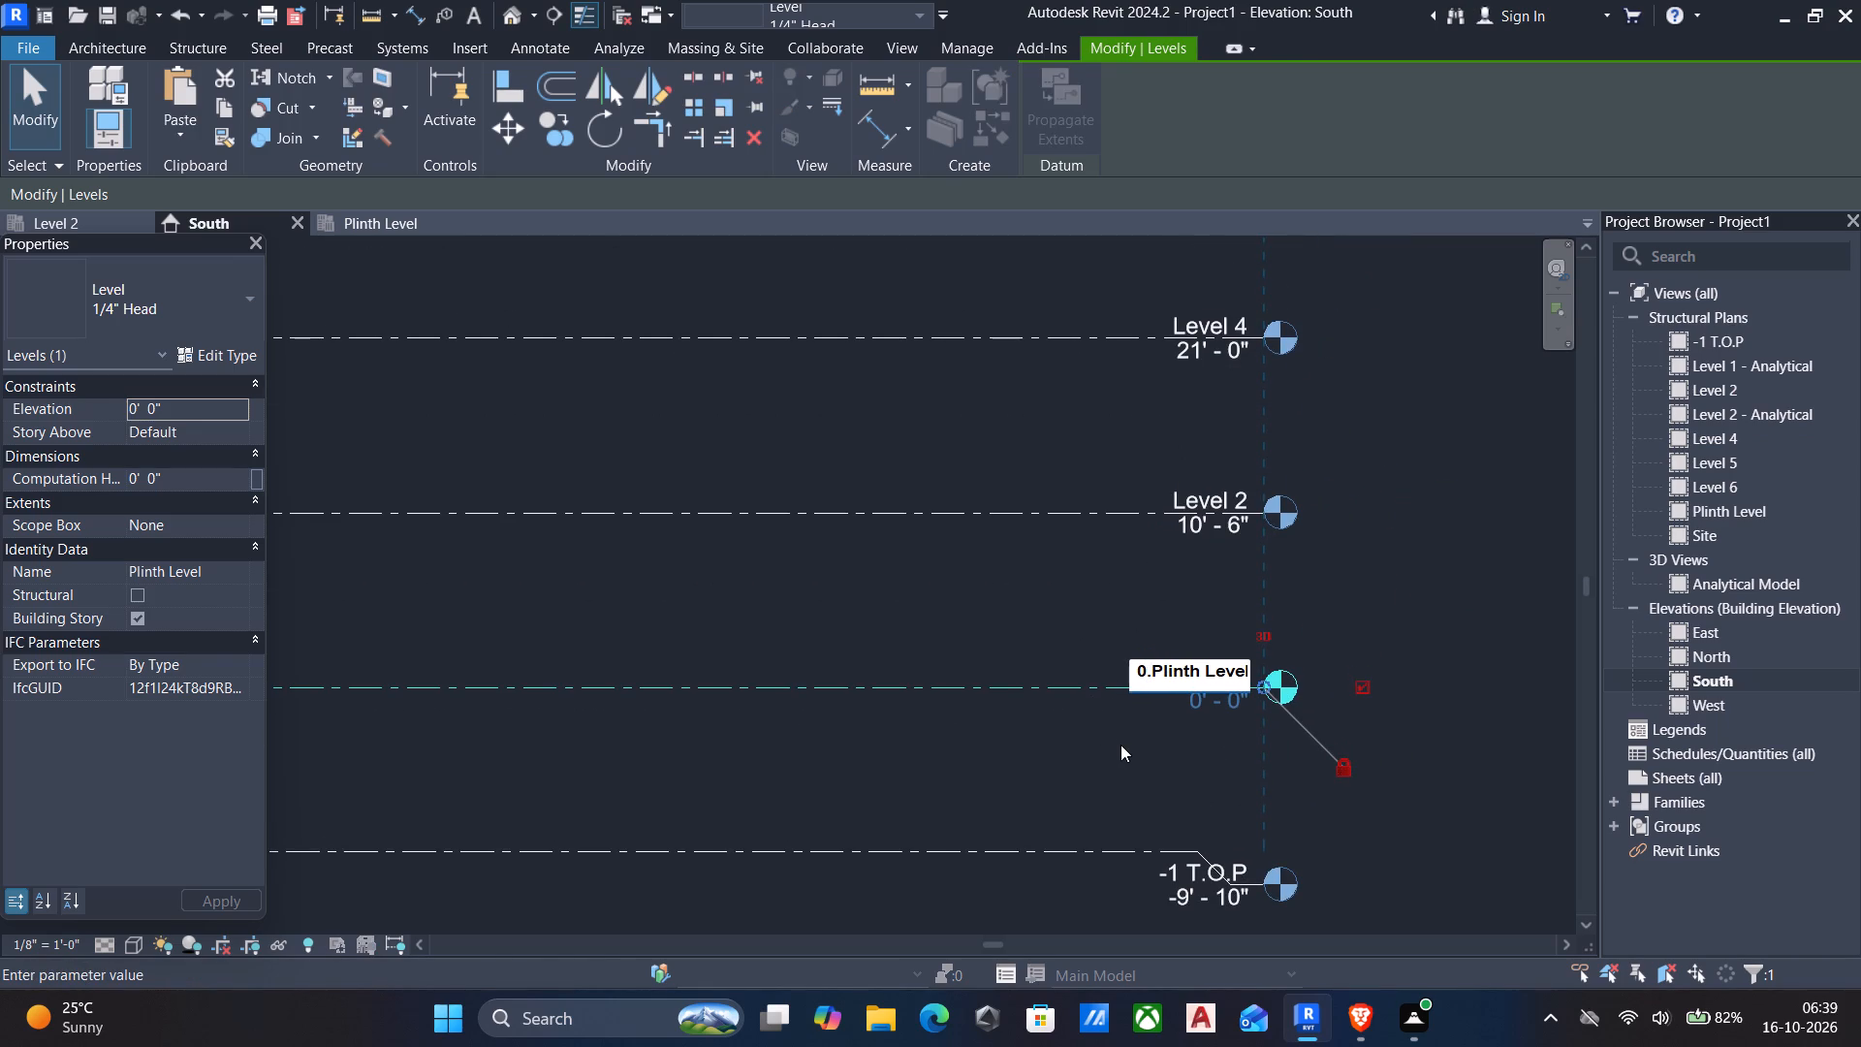
{"action": "left_click", "coordinate": [1124, 748]}
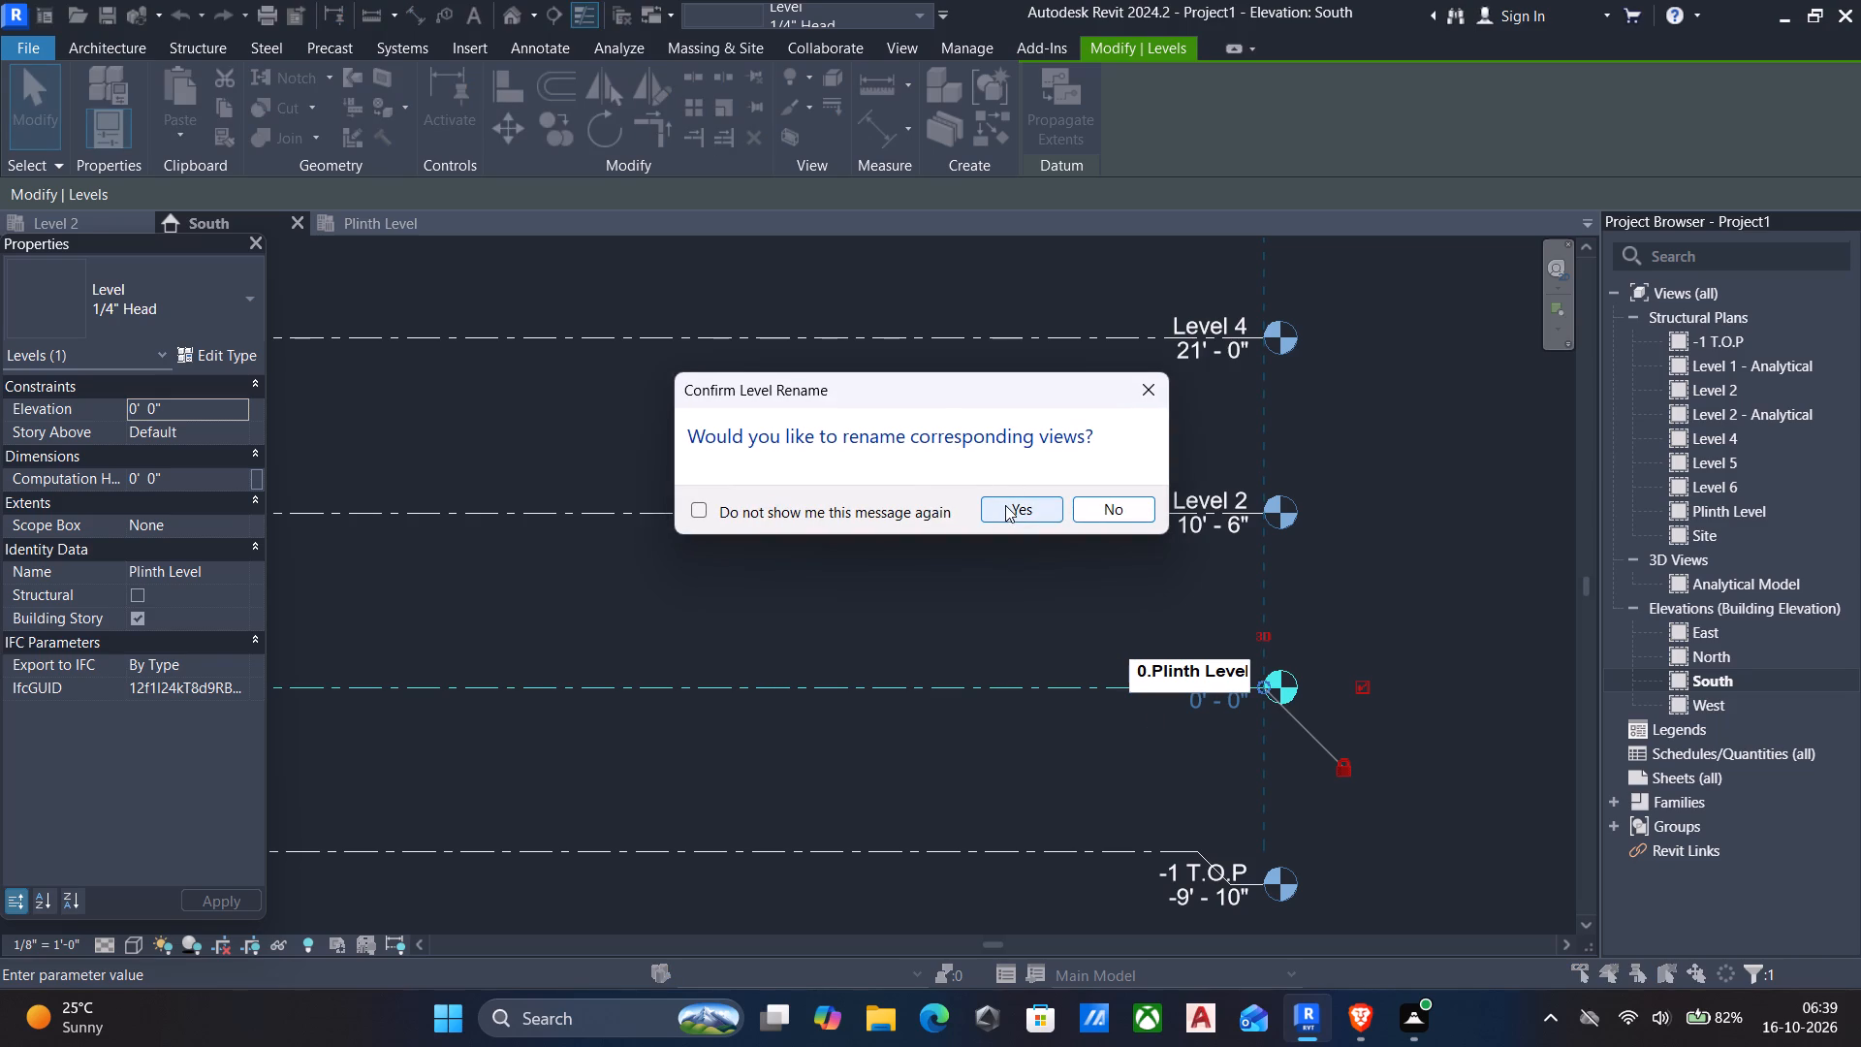
{"action": "left_click", "coordinate": [1005, 505]}
Rename Level 2 as "1st Floor" and rename its corresponding views to match.
{"action": "left_click", "coordinate": [1200, 502]}
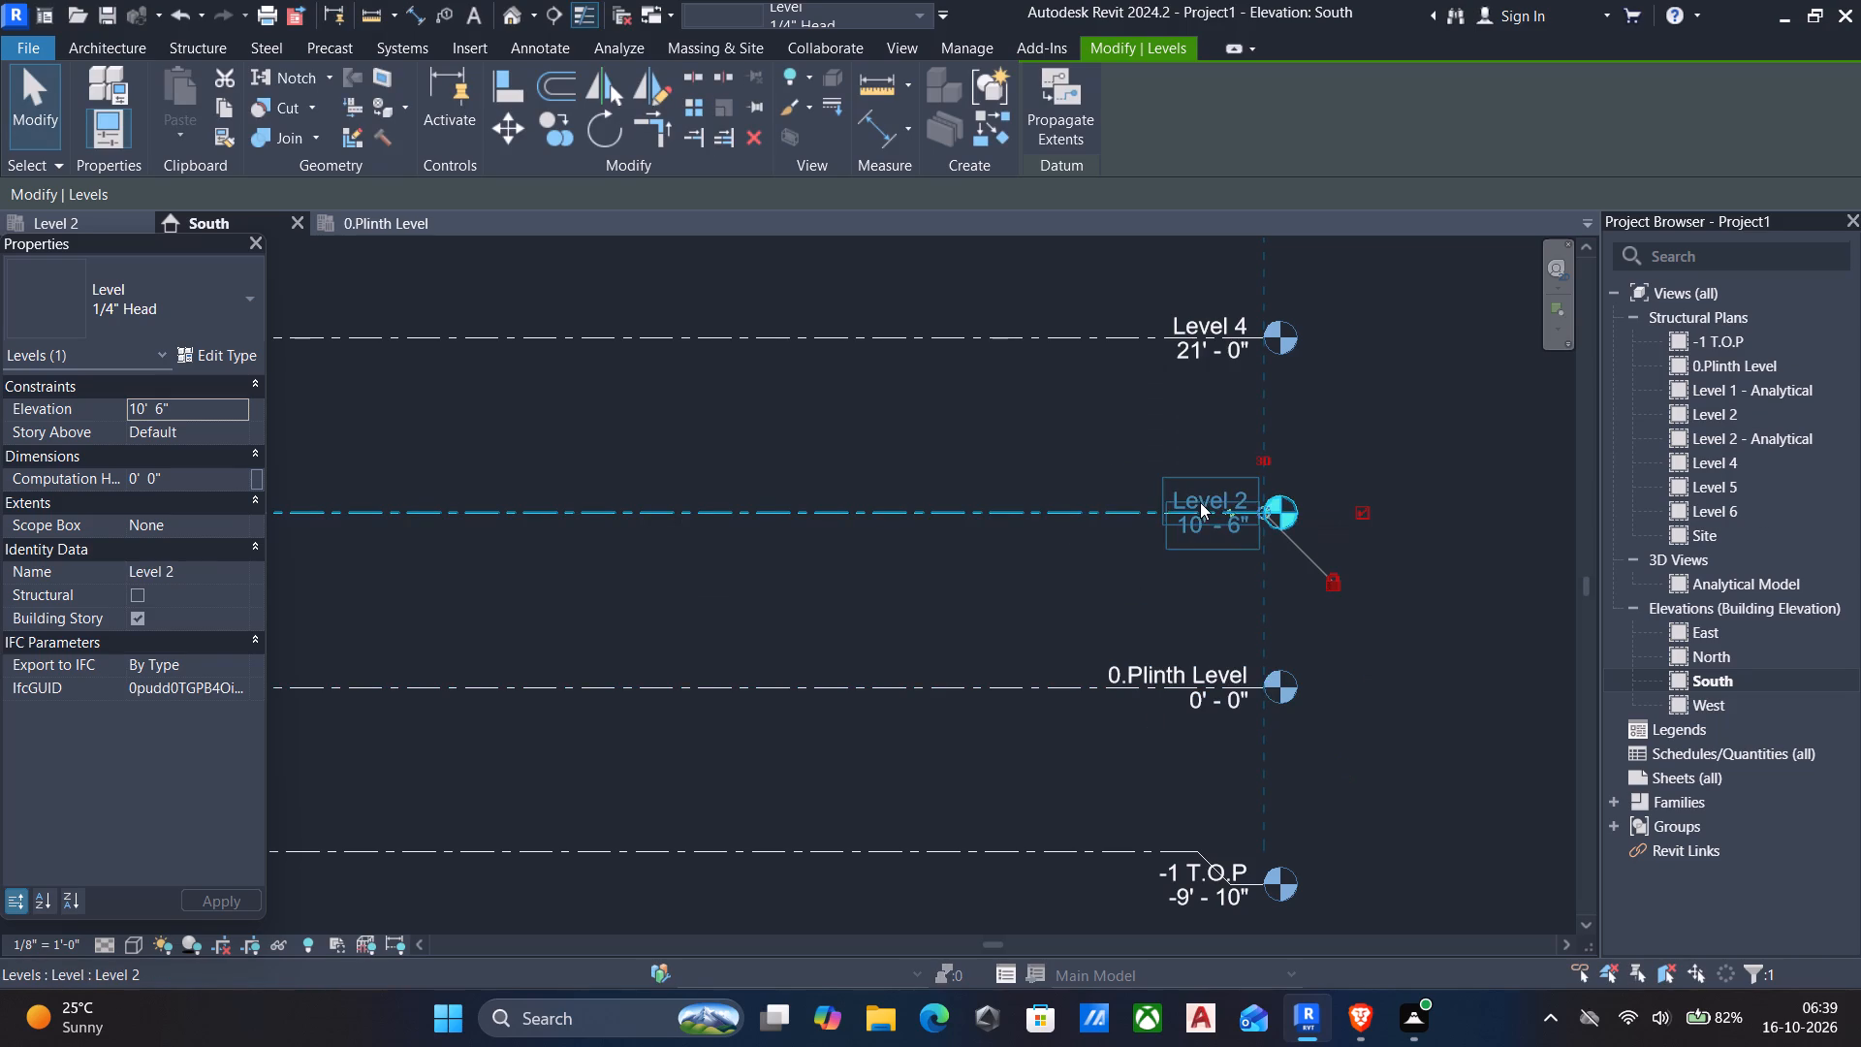
{"action": "left_click", "coordinate": [1214, 499]}
{"action": "scroll", "coordinate": [1214, 498], "scroll_direction": "up", "scroll_amount": 3}
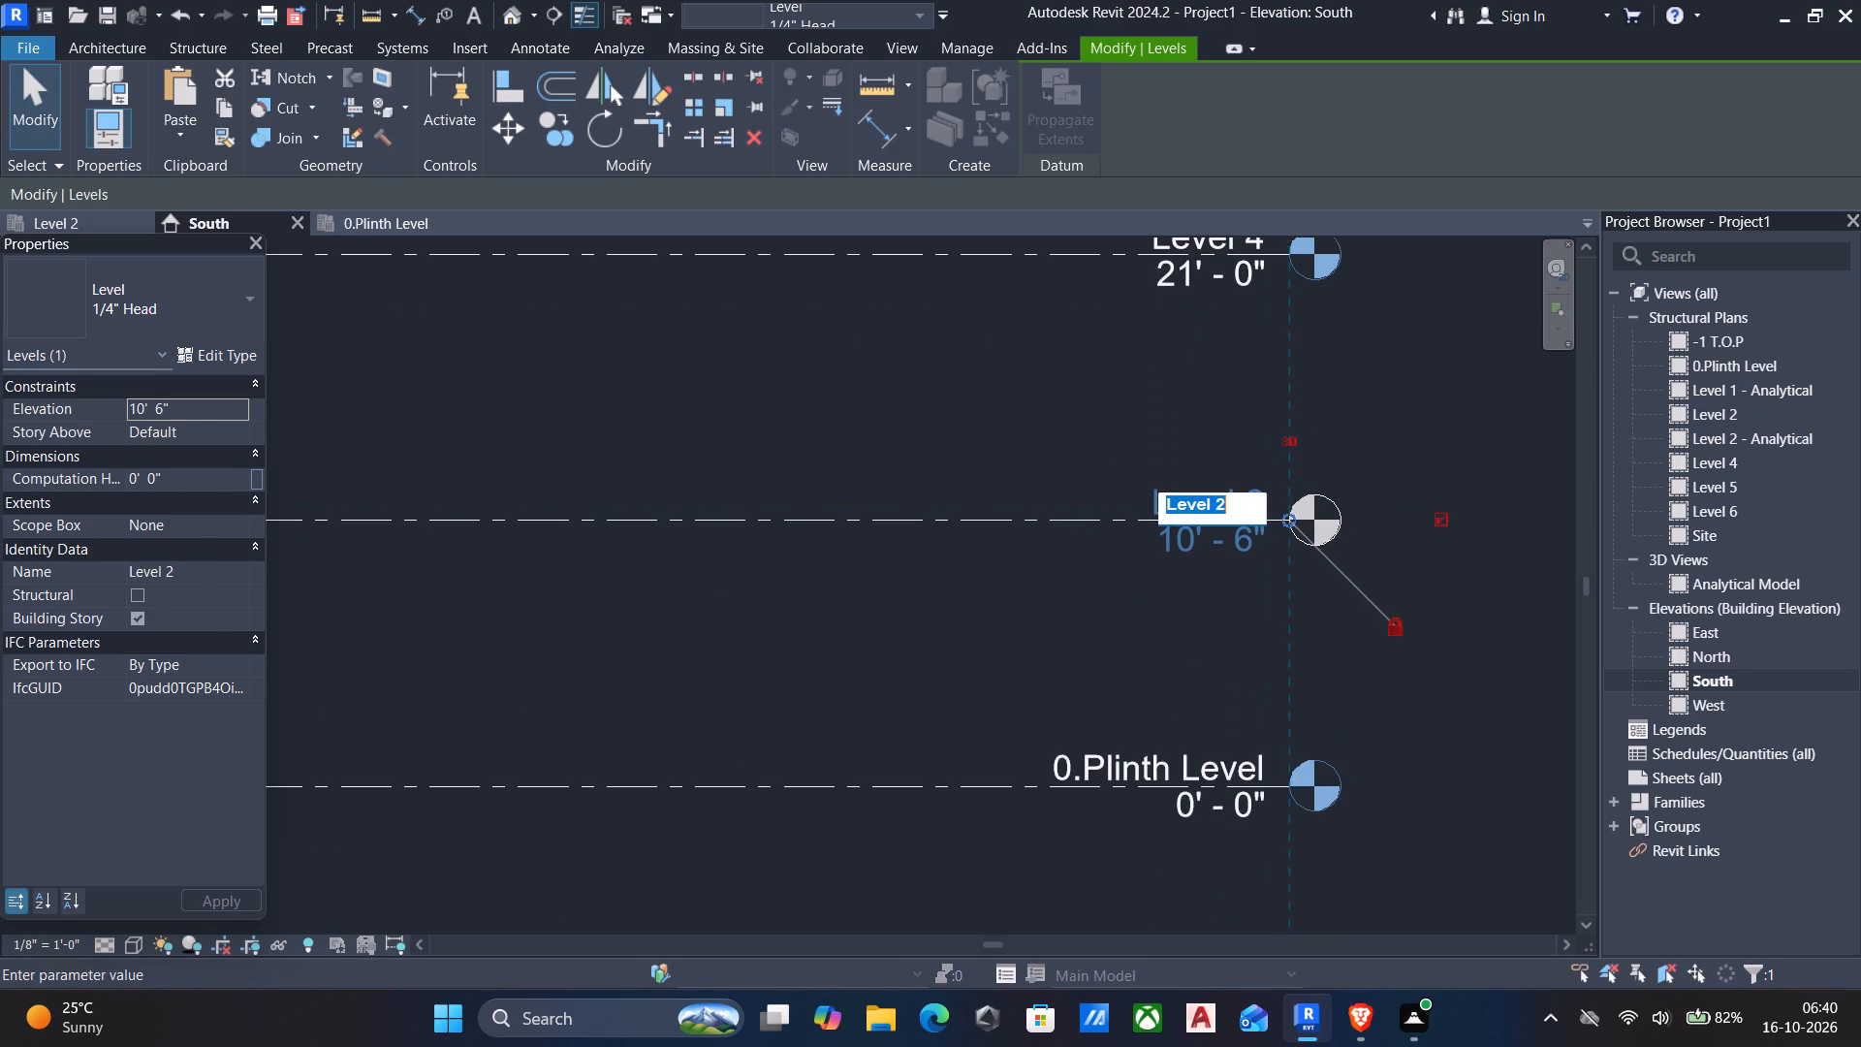
{"action": "key", "text": "BackSpace"}
{"action": "type", "text": "1s"}
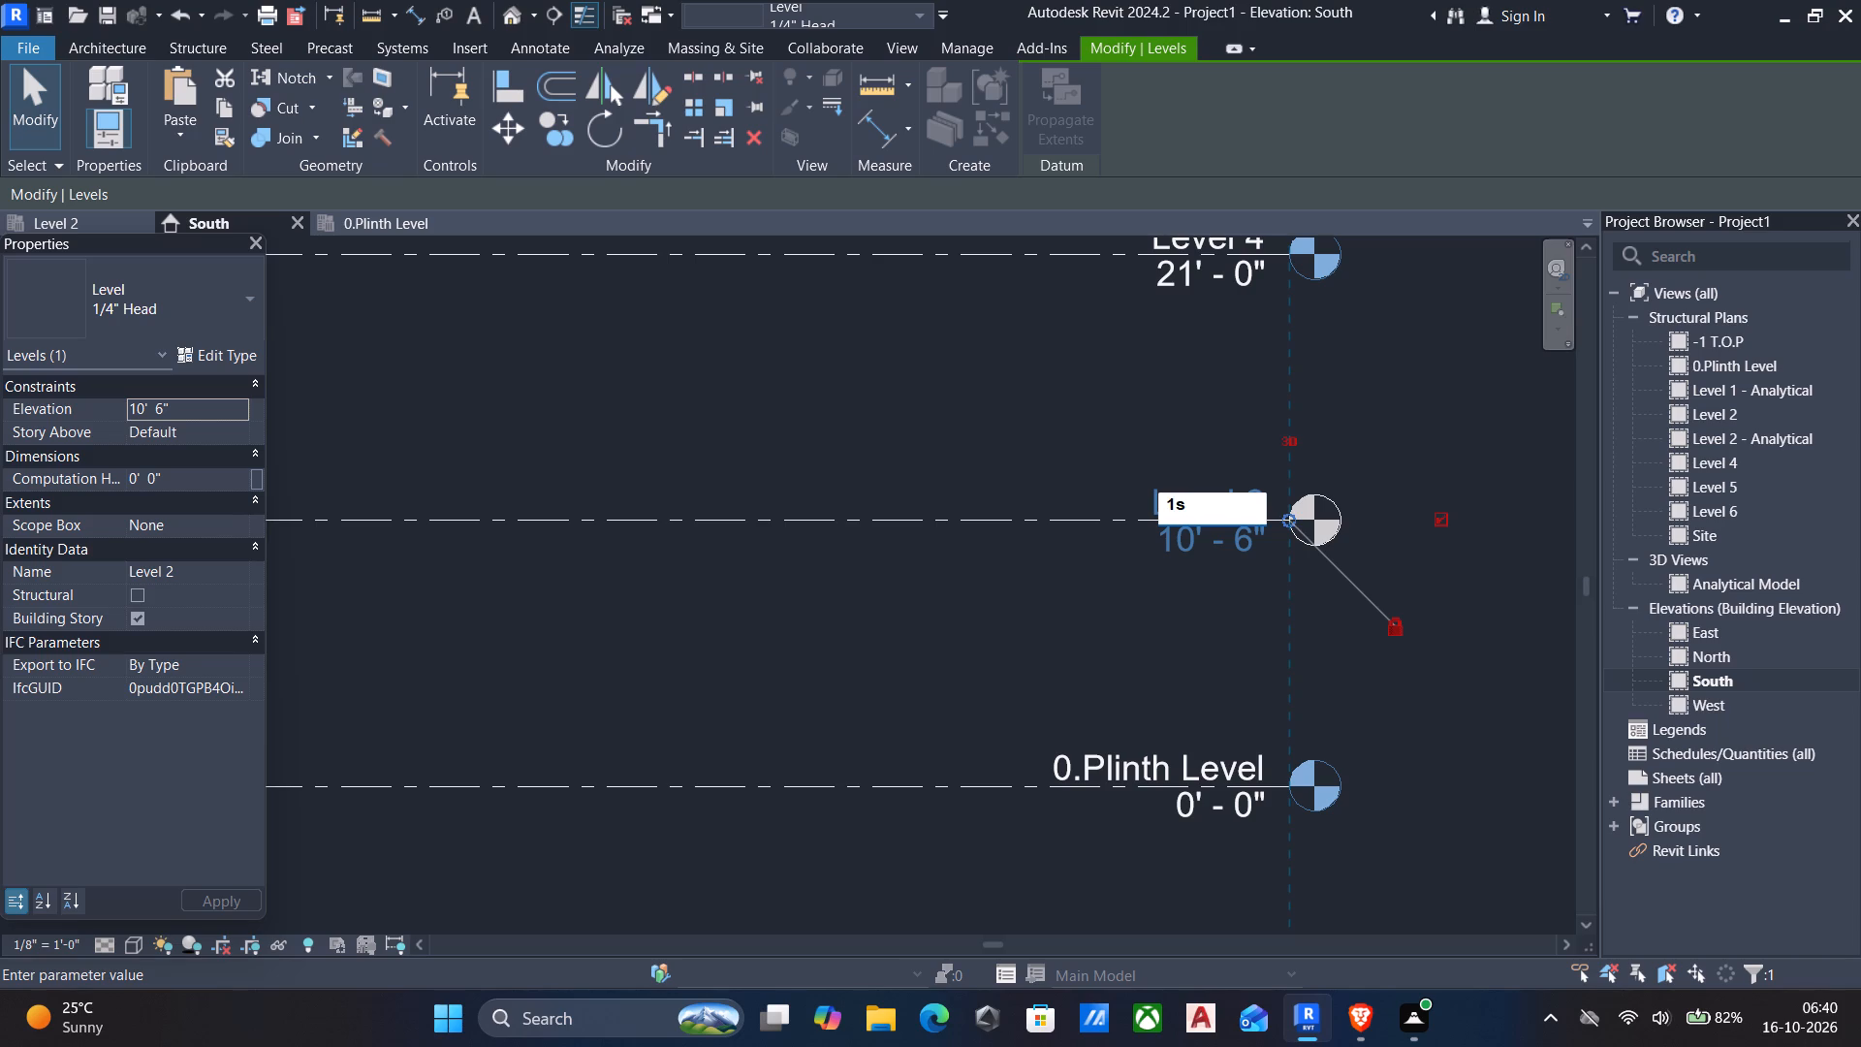
{"action": "key", "text": "t"}
{"action": "key", "text": "space"}
{"action": "key", "text": "f"}
{"action": "type", "text": "loor"}
{"action": "left_click", "coordinate": [1144, 620]}
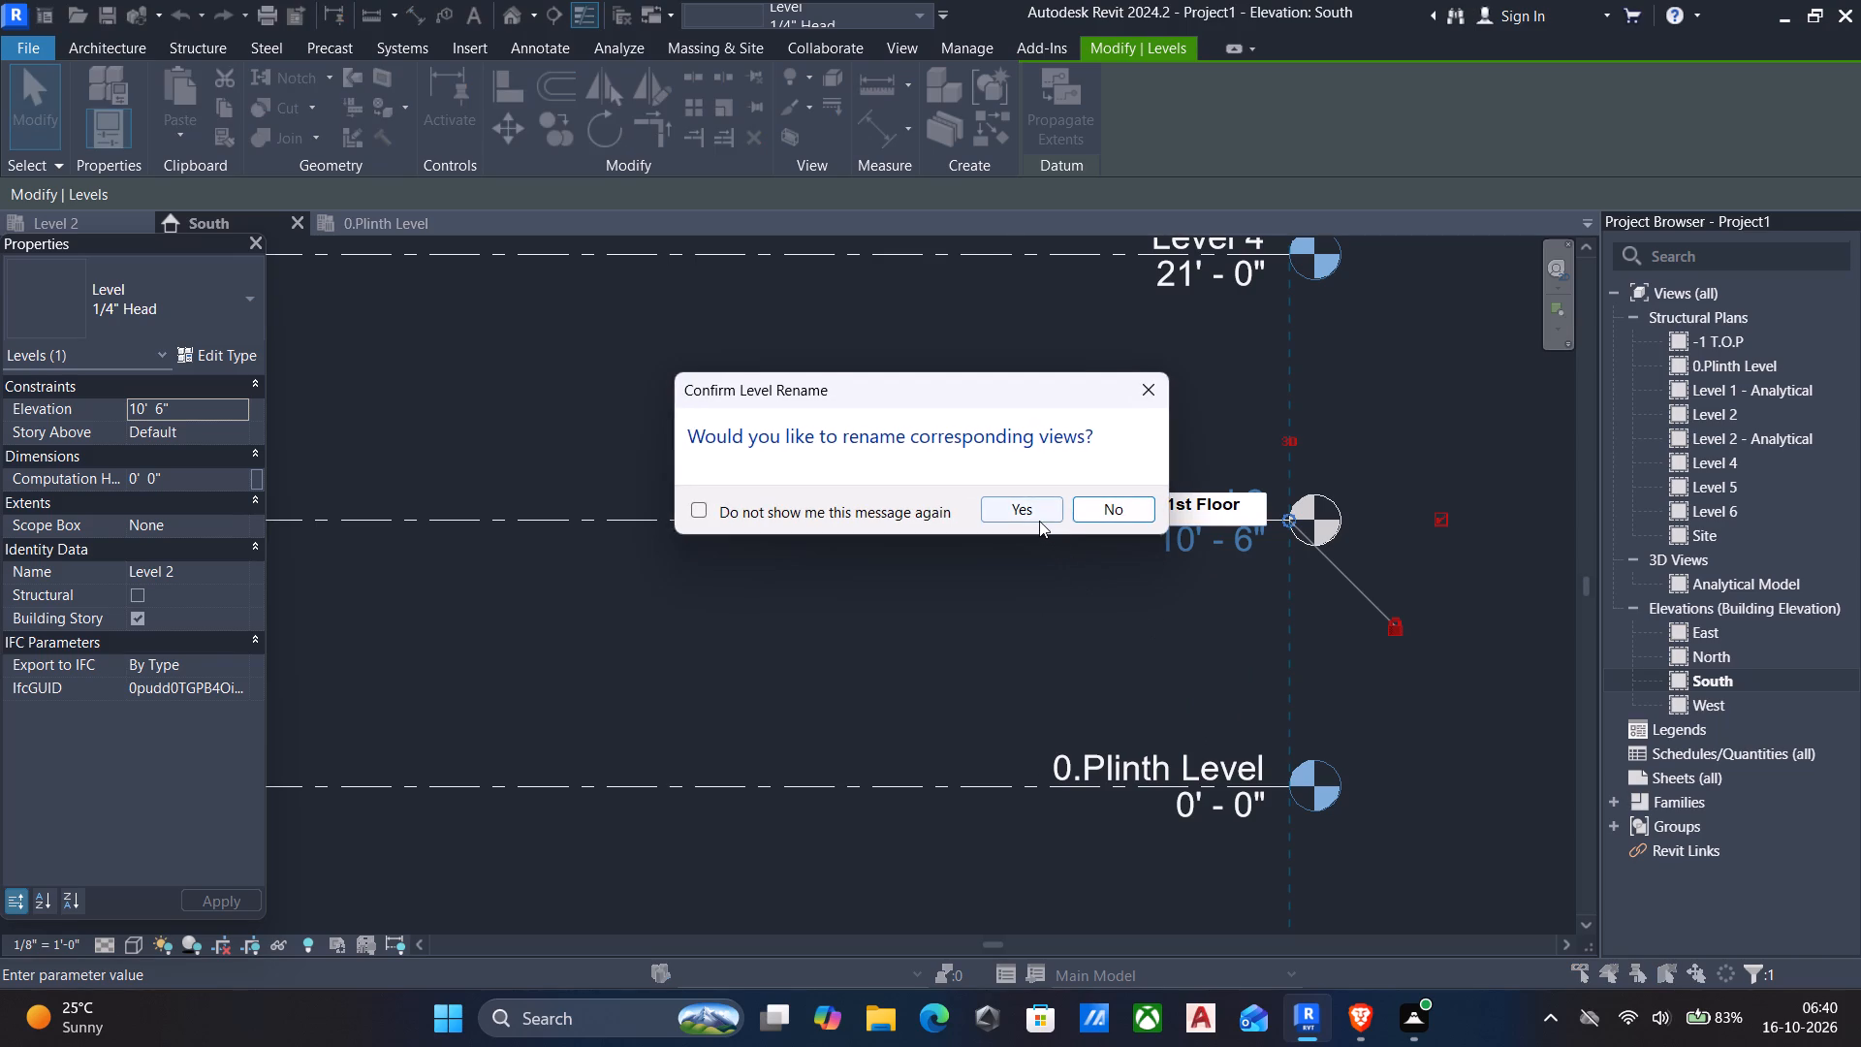
{"action": "left_click", "coordinate": [1039, 521]}
Rename Level 4 as "2nd Floor" and rename its corresponding views to match.
{"action": "middle_click_drag", "start_coordinate": [1042, 580], "coordinate": [1044, 661]}
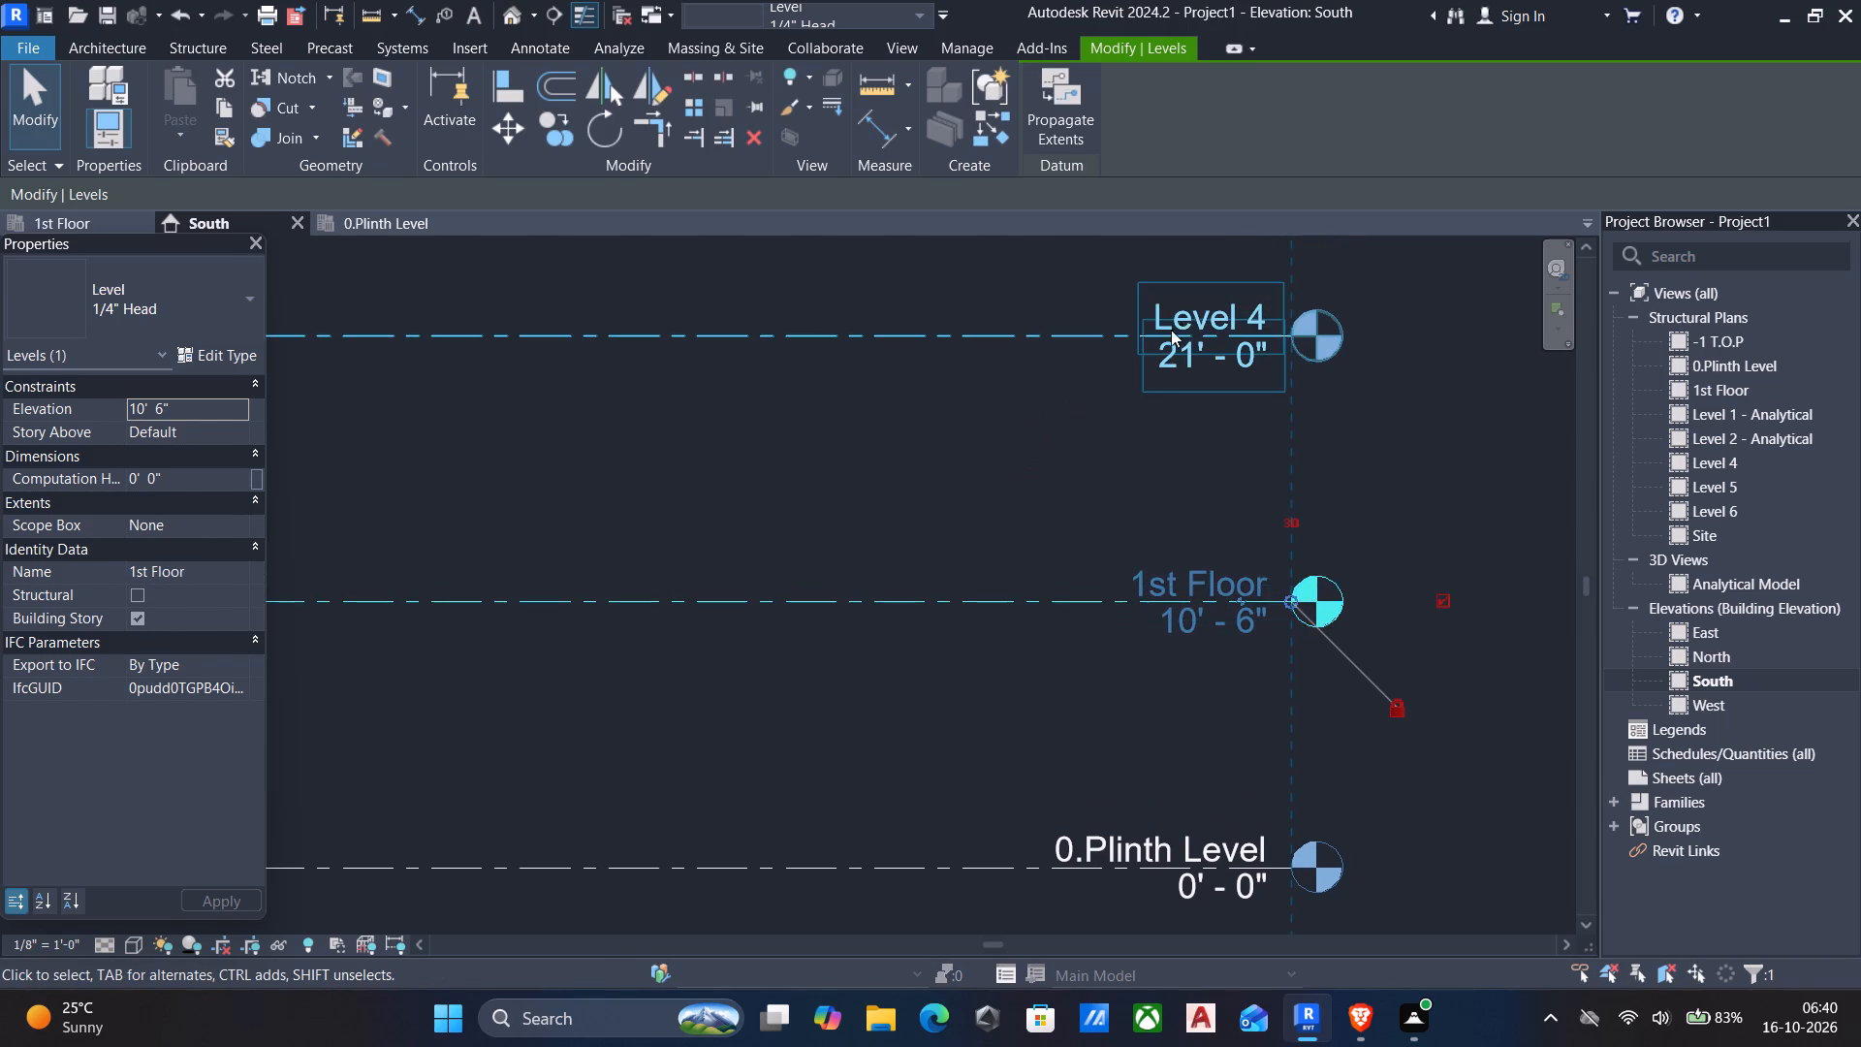
{"action": "left_click", "coordinate": [1189, 314]}
{"action": "left_click", "coordinate": [1193, 319]}
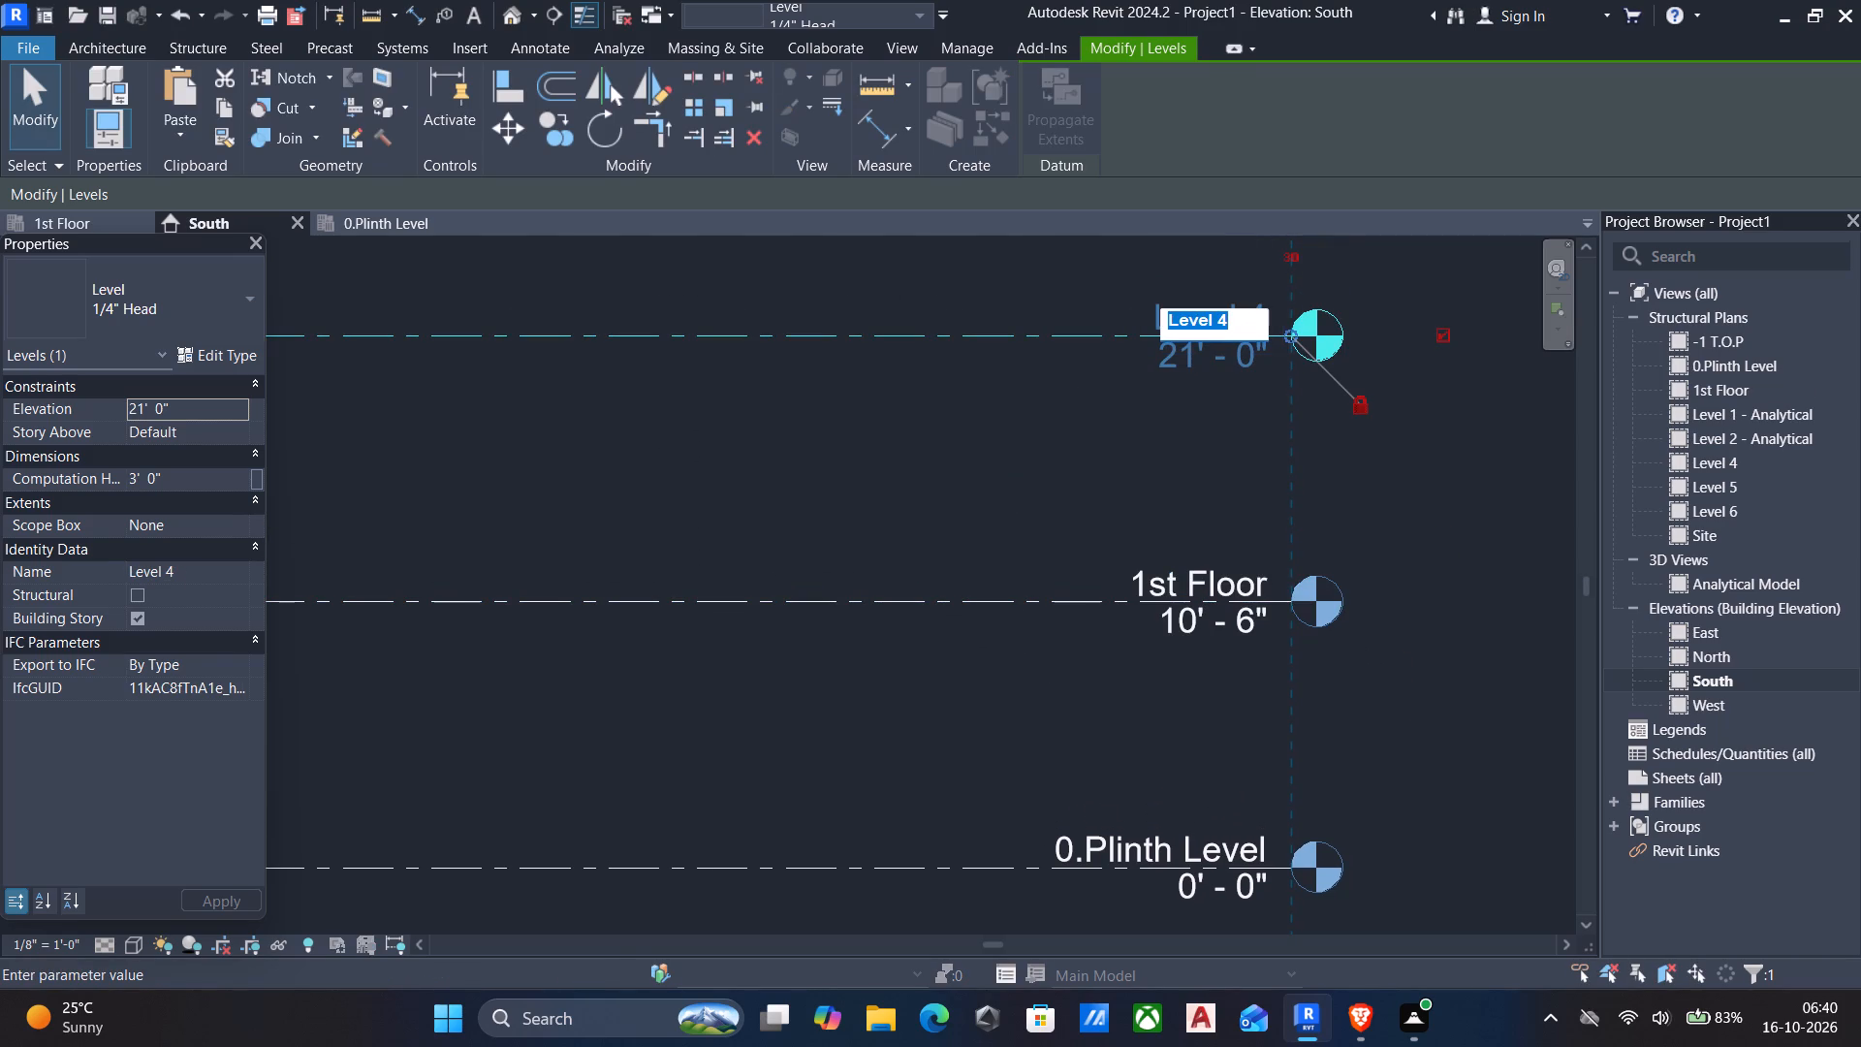
{"action": "key", "text": "BackSpace"}
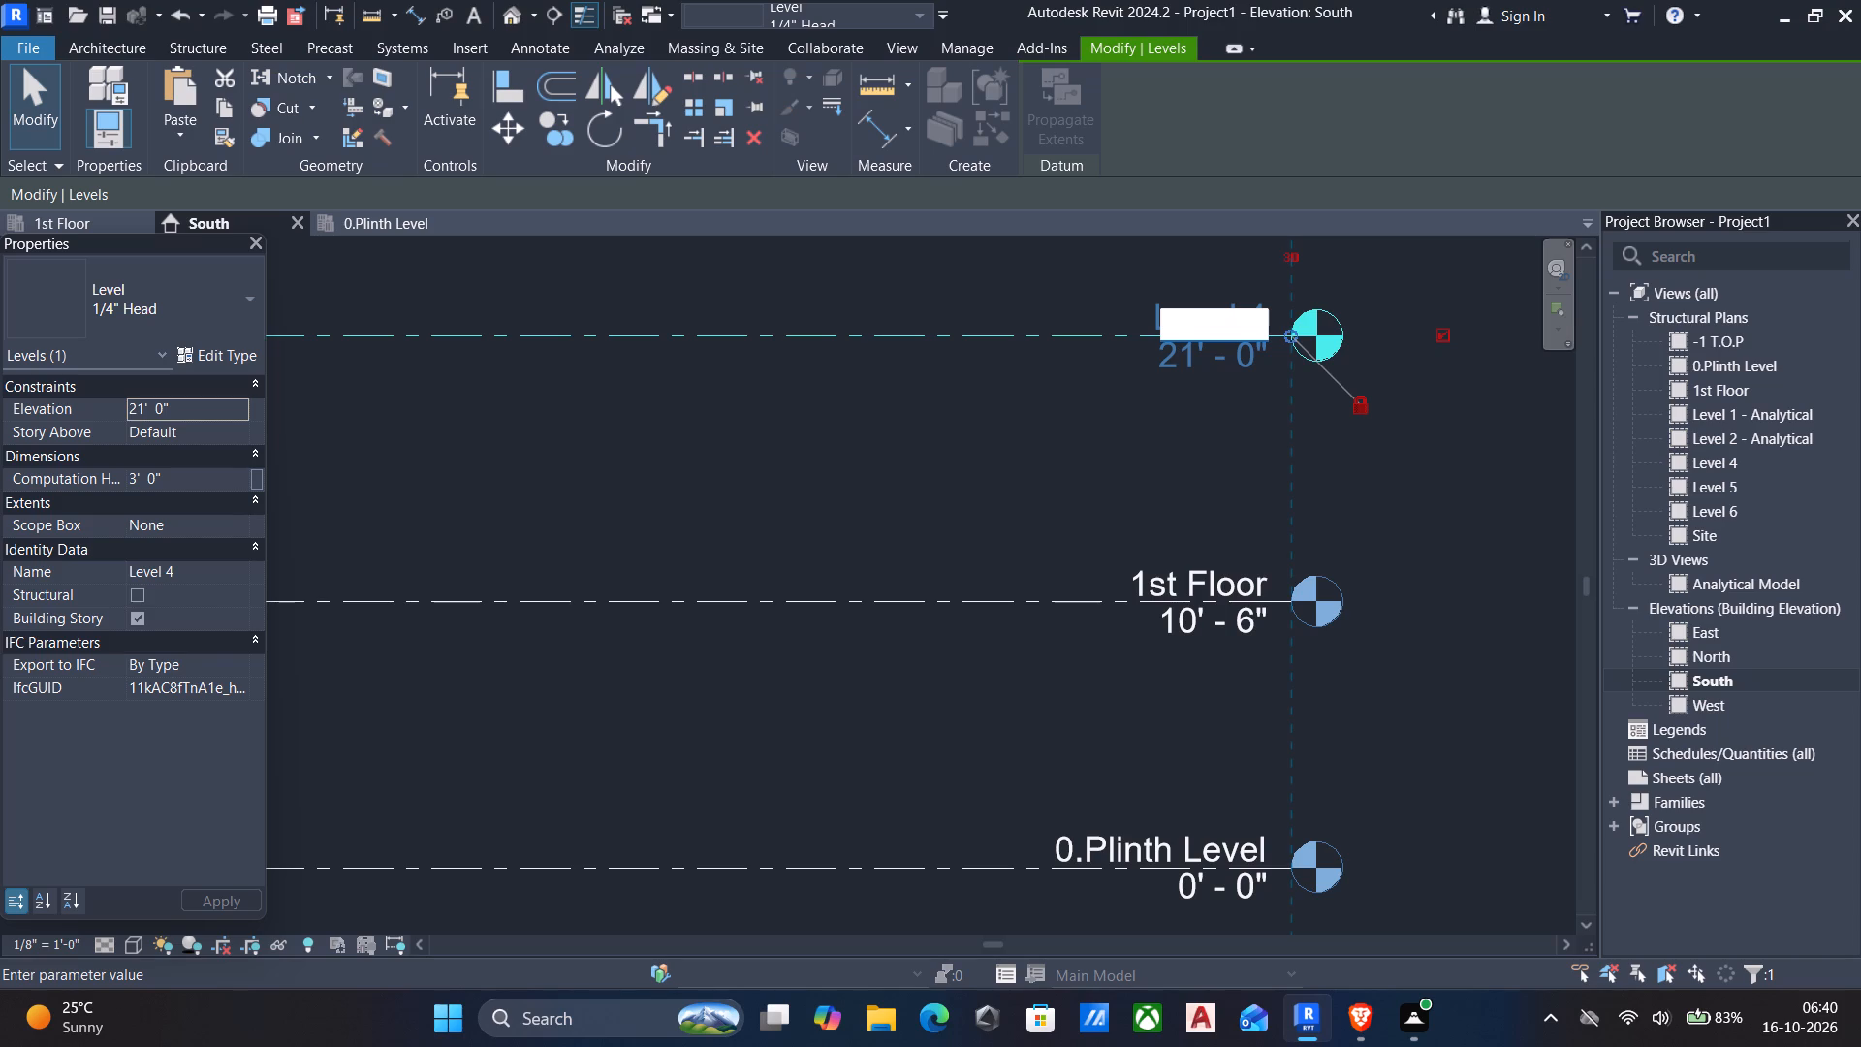
{"action": "key", "text": "2"}
{"action": "key", "text": "d"}
{"action": "key", "text": "BackSpace"}
{"action": "type", "text": "nd fl"}
{"action": "key", "text": "BackSpace"}
{"action": "key", "text": "BackSpace"}
{"action": "key", "text": "f"}
{"action": "type", "text": "loor"}
{"action": "left_click", "coordinate": [1040, 453]}
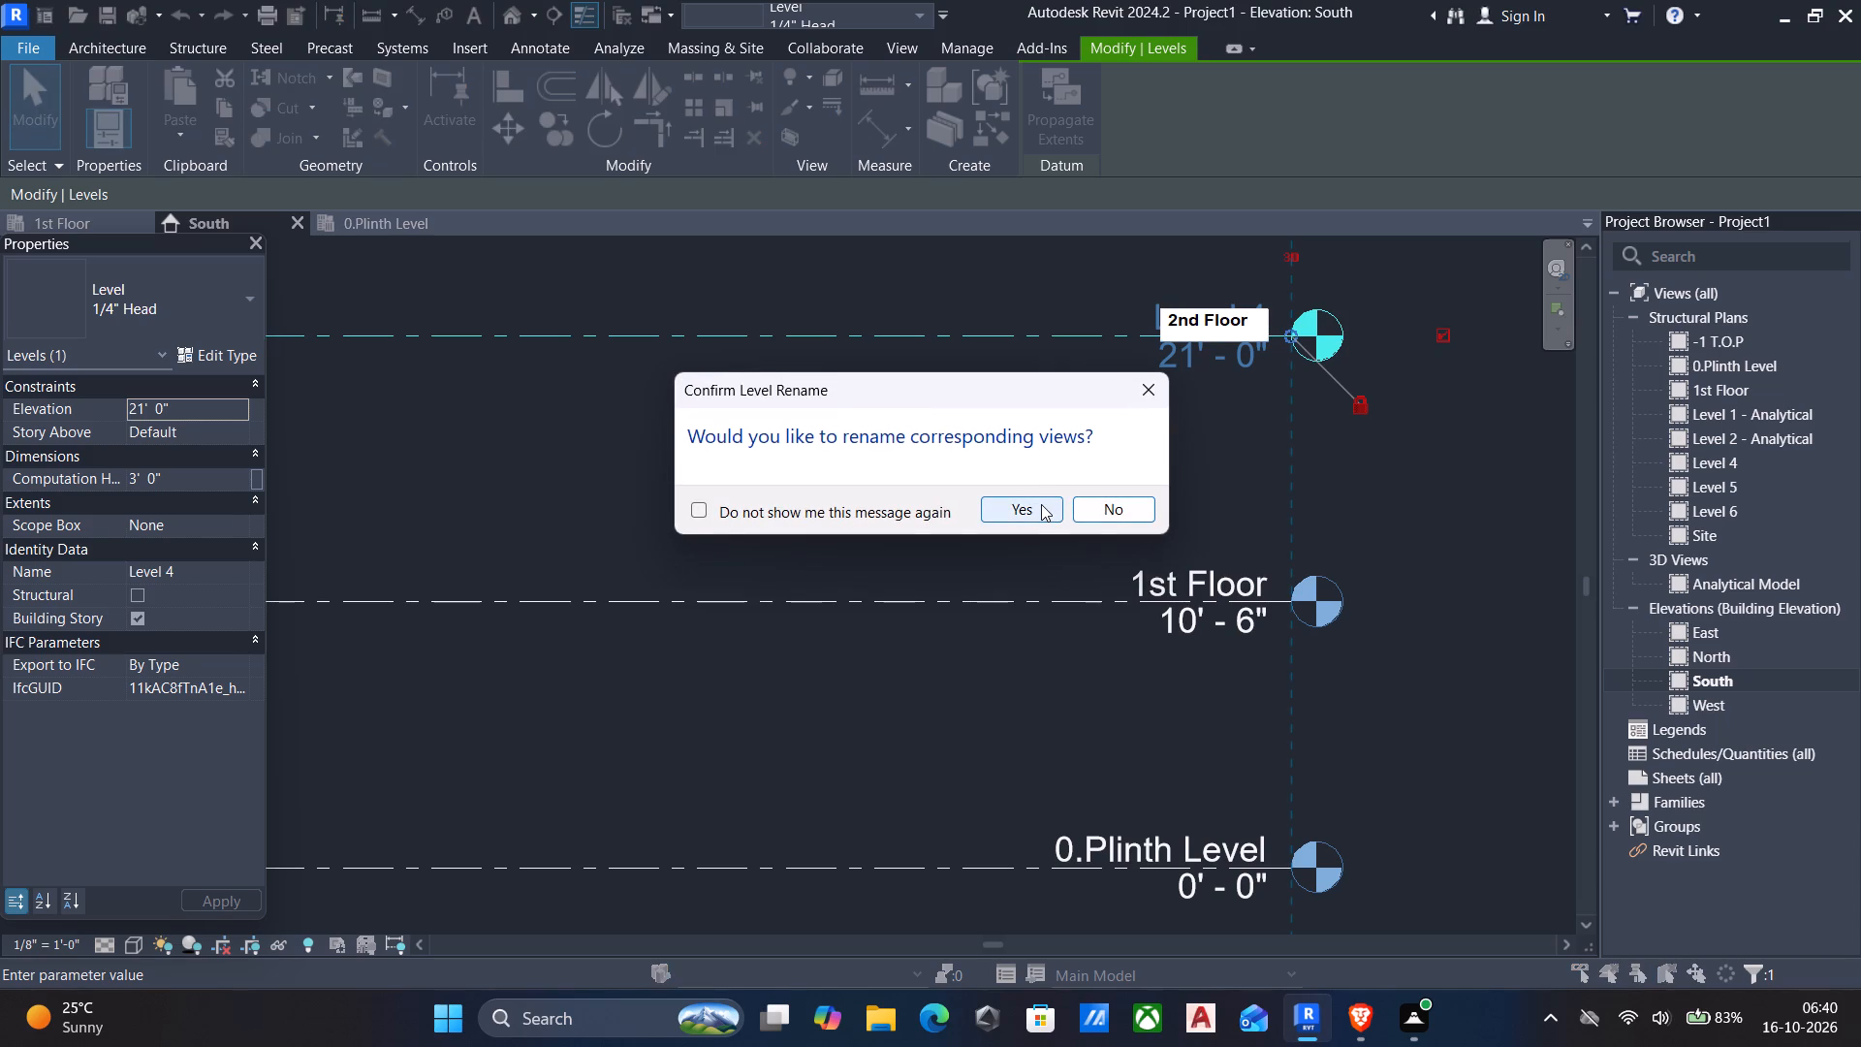
{"action": "left_click", "coordinate": [1041, 504]}
Rename Level 5 as "3rd floor" and rename its corresponding views to match.
{"action": "scroll", "coordinate": [1148, 480], "scroll_direction": "down", "scroll_amount": 2}
{"action": "middle_click_drag", "start_coordinate": [1152, 470], "coordinate": [1152, 713]}
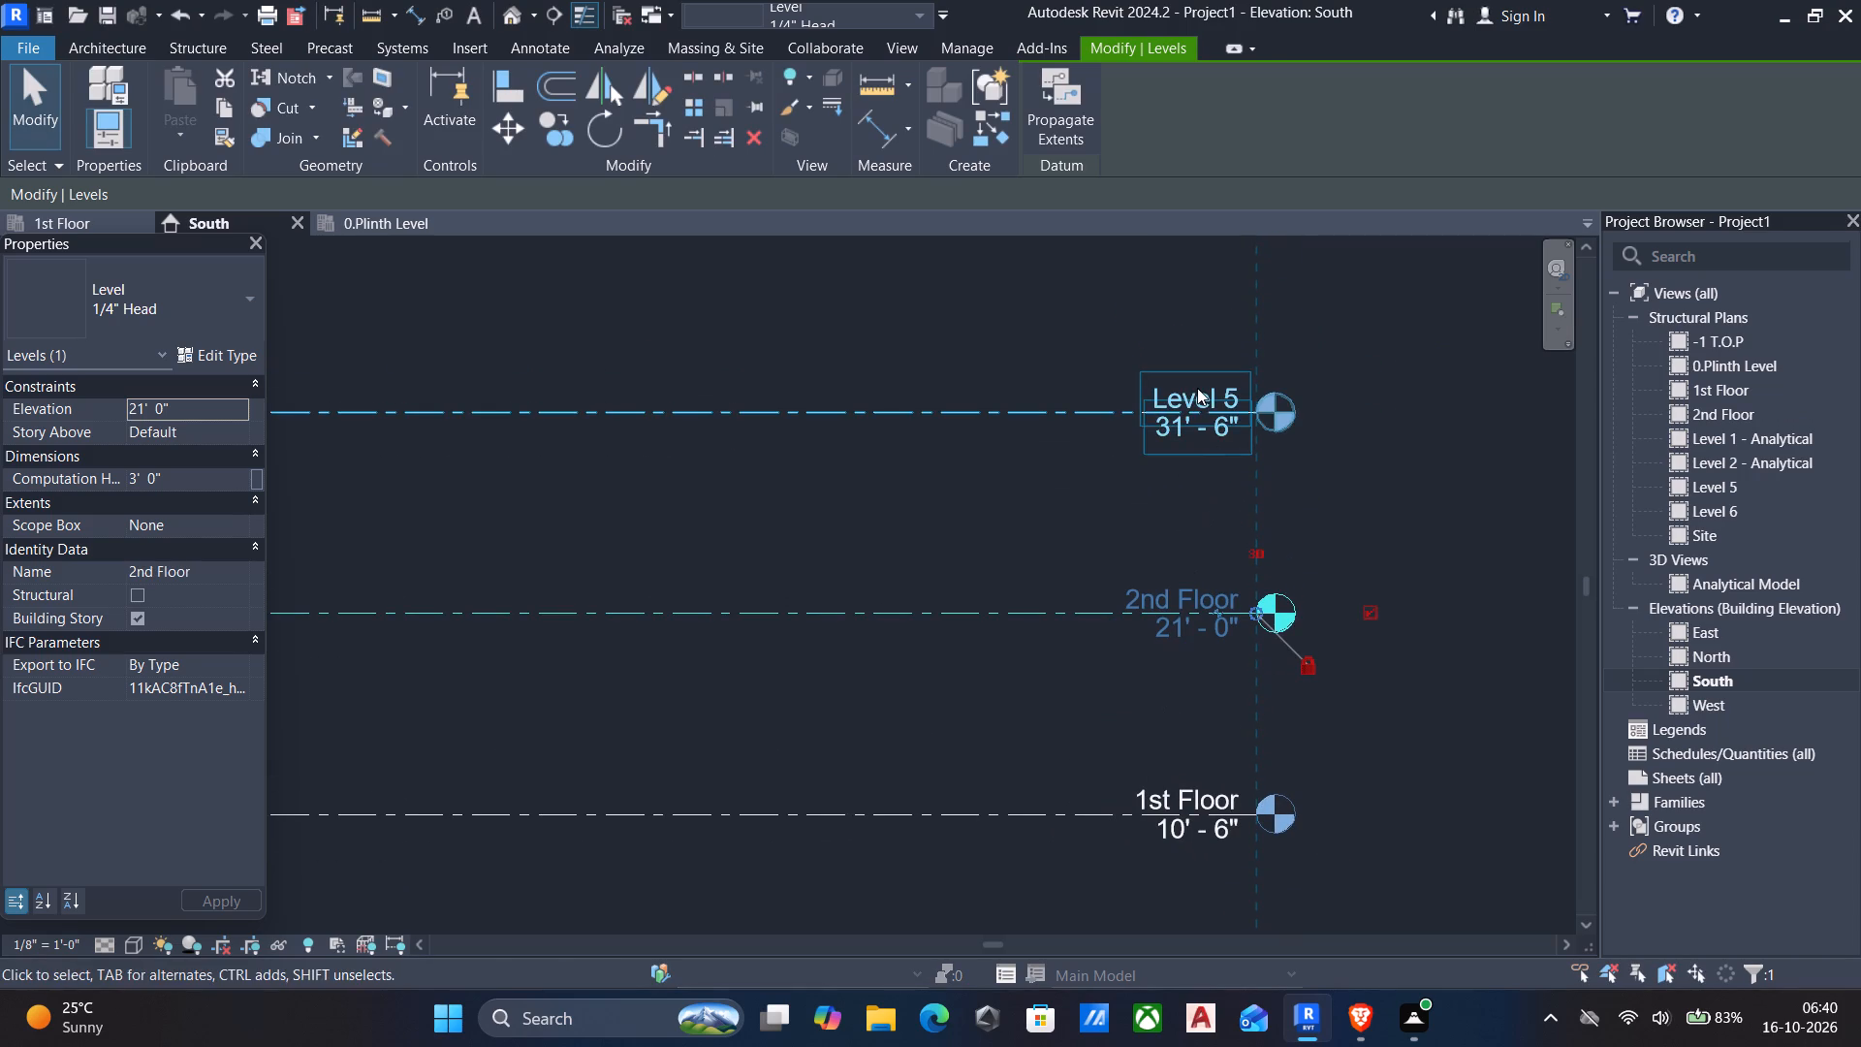
{"action": "left_click", "coordinate": [1197, 388]}
{"action": "scroll", "coordinate": [1194, 393], "scroll_direction": "up", "scroll_amount": 4}
{"action": "left_click", "coordinate": [1194, 395]}
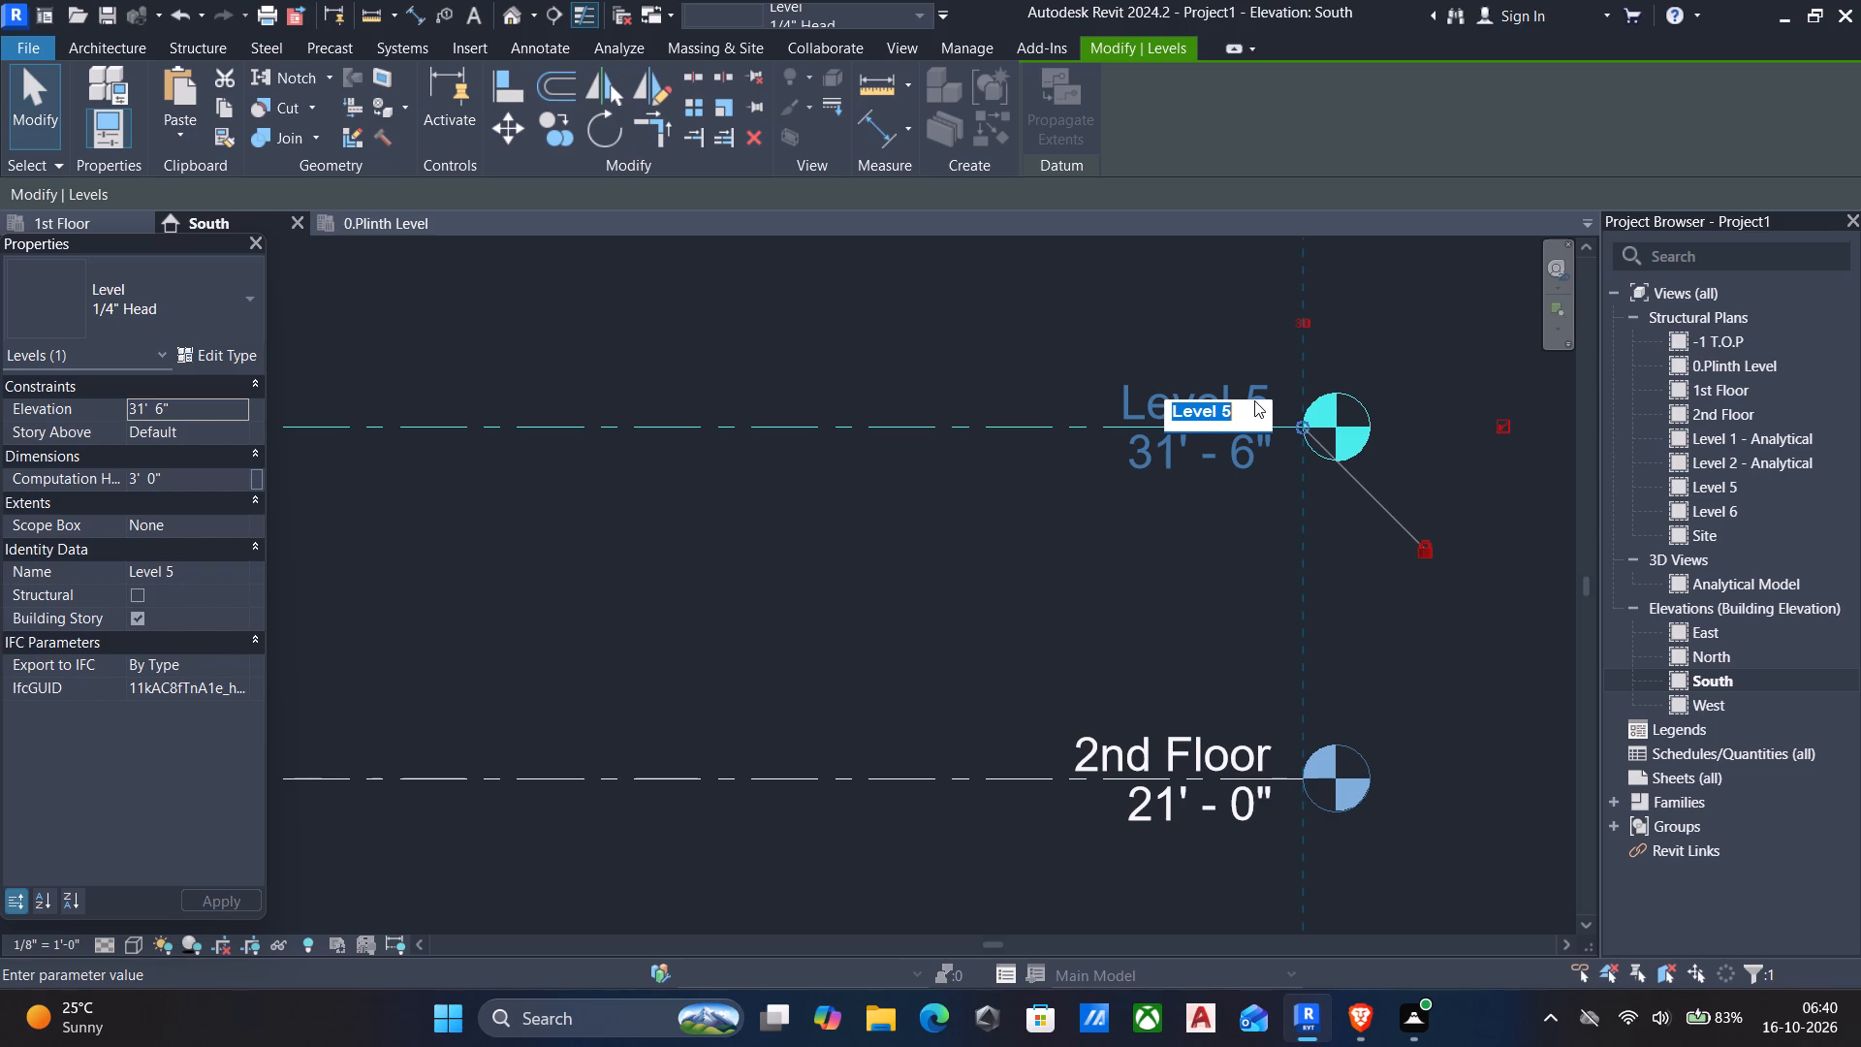
{"action": "key", "text": "BackSpace"}
{"action": "scroll", "coordinate": [1254, 453], "scroll_direction": "down", "scroll_amount": 9}
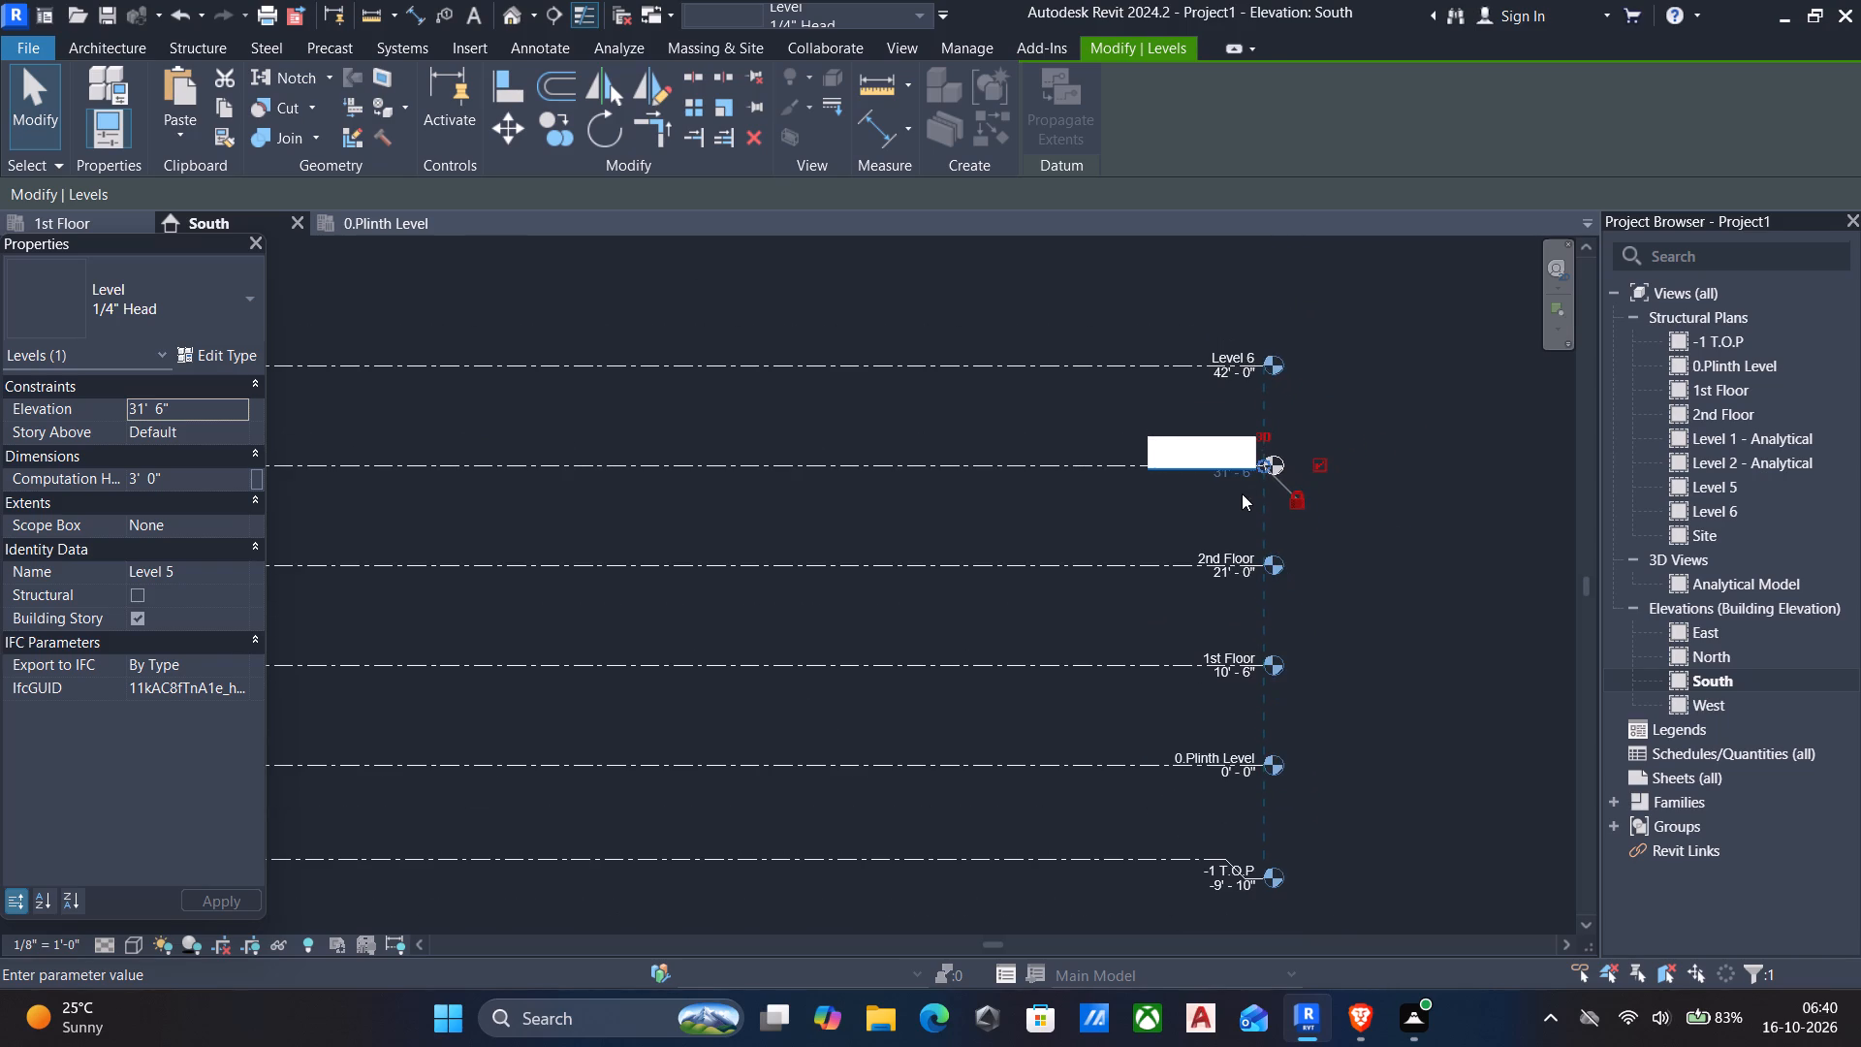
{"action": "key", "text": "3"}
{"action": "type", "text": "rd"}
{"action": "key", "text": "space"}
{"action": "type", "text": "f"}
{"action": "type", "text": "loor"}
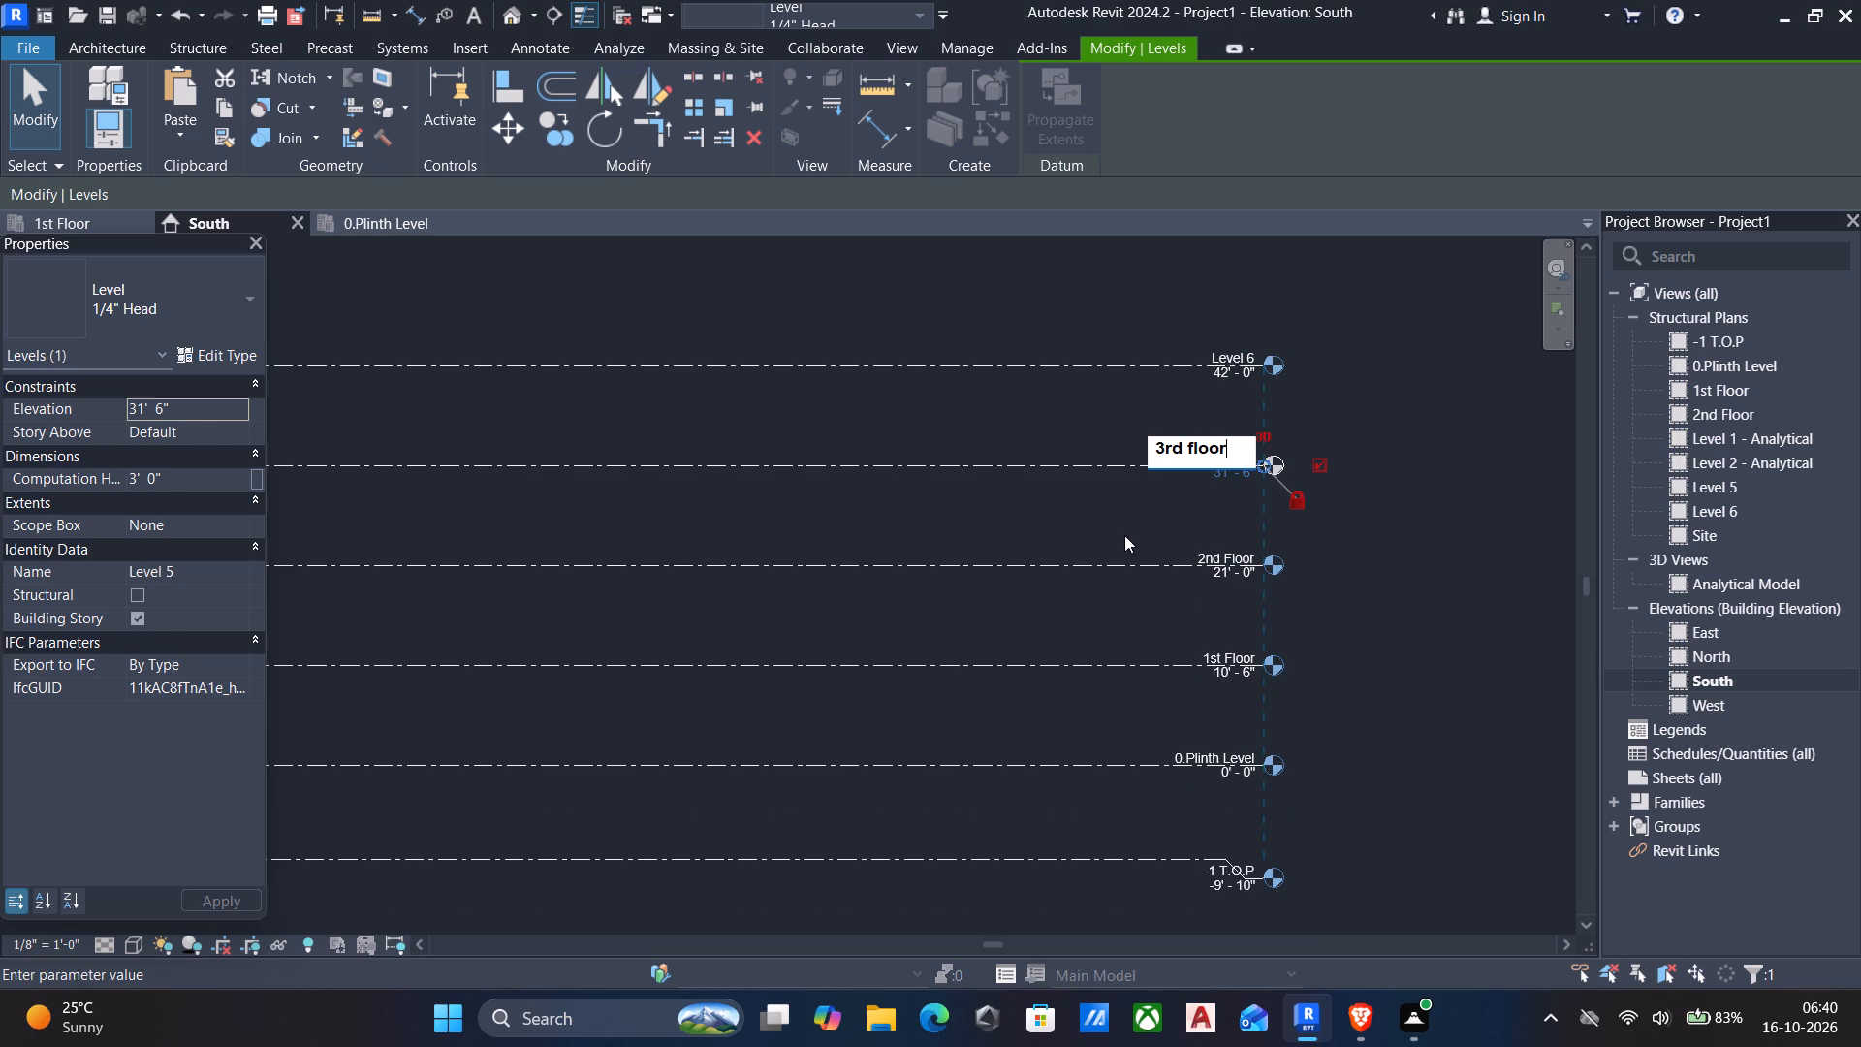
{"action": "left_click", "coordinate": [1124, 535]}
{"action": "left_click", "coordinate": [1041, 503]}
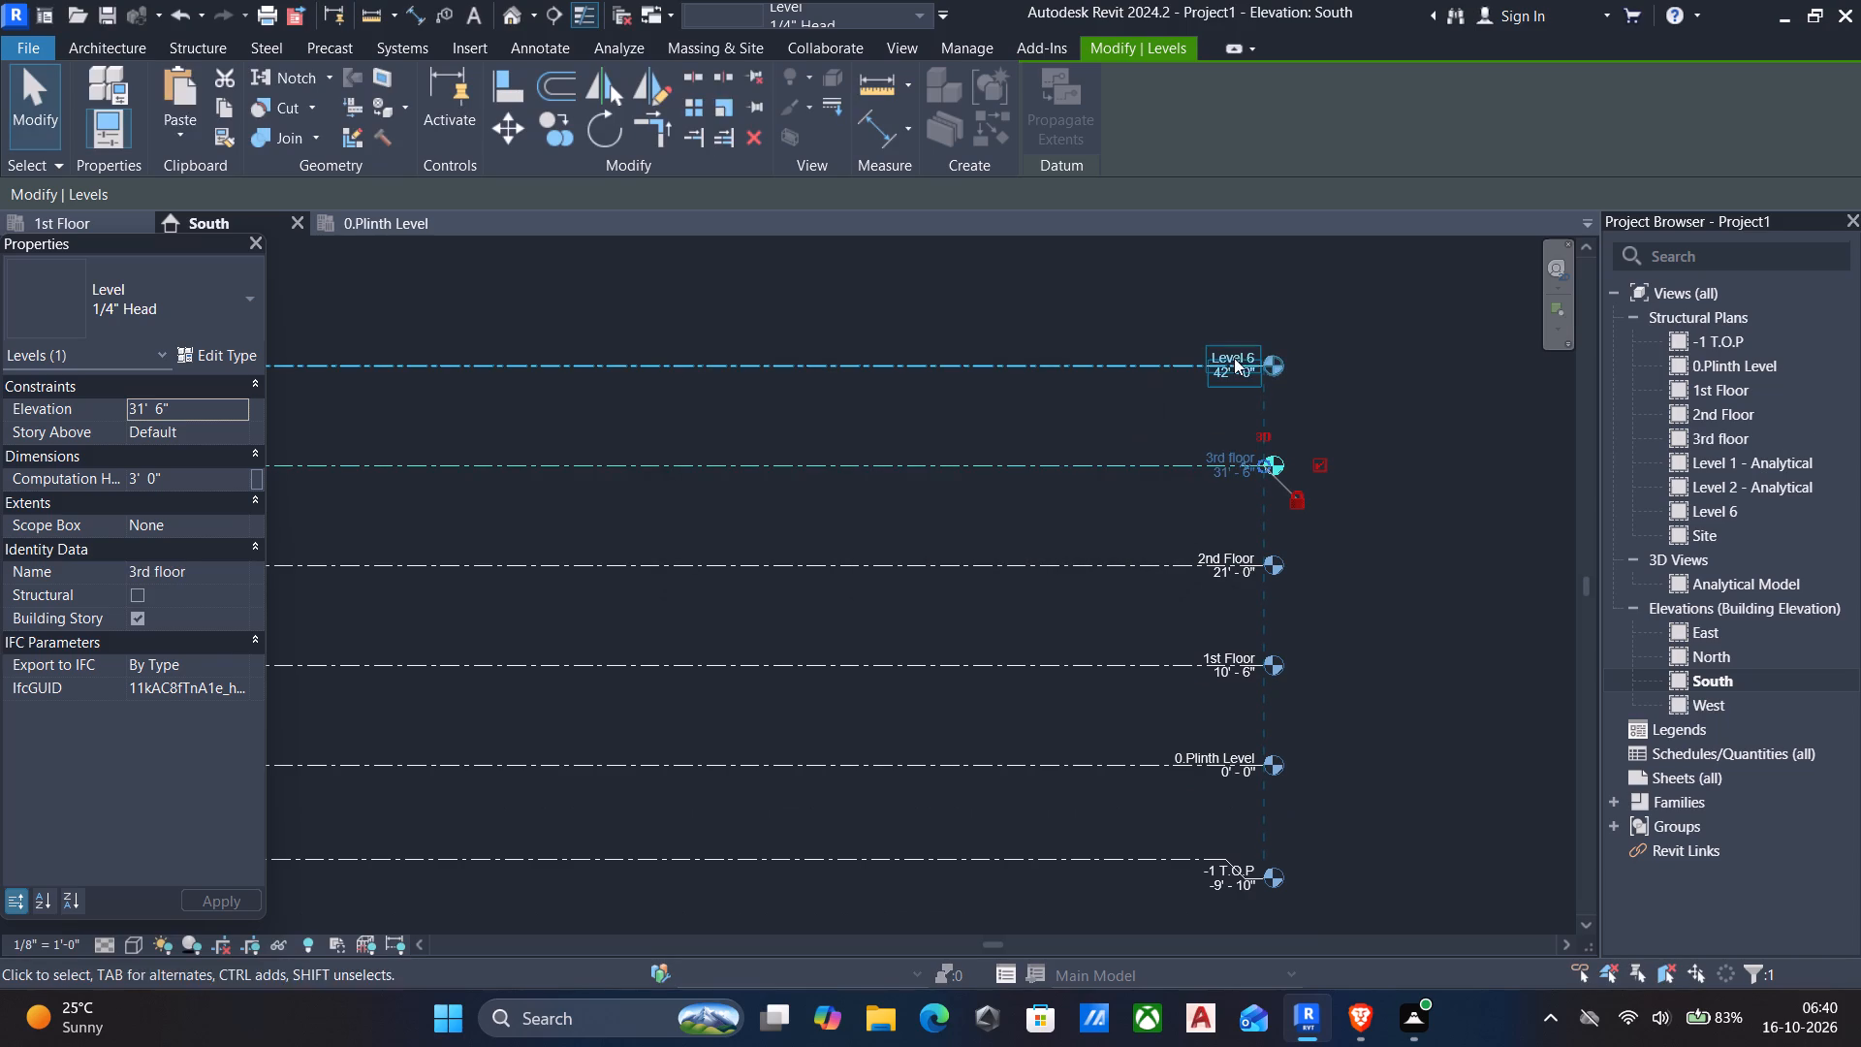
Rename the topmost level, Level 6, as "4th floor" and rename its corresponding views to match.
{"action": "left_click", "coordinate": [1230, 348]}
{"action": "scroll", "coordinate": [1232, 366], "scroll_direction": "up", "scroll_amount": 3}
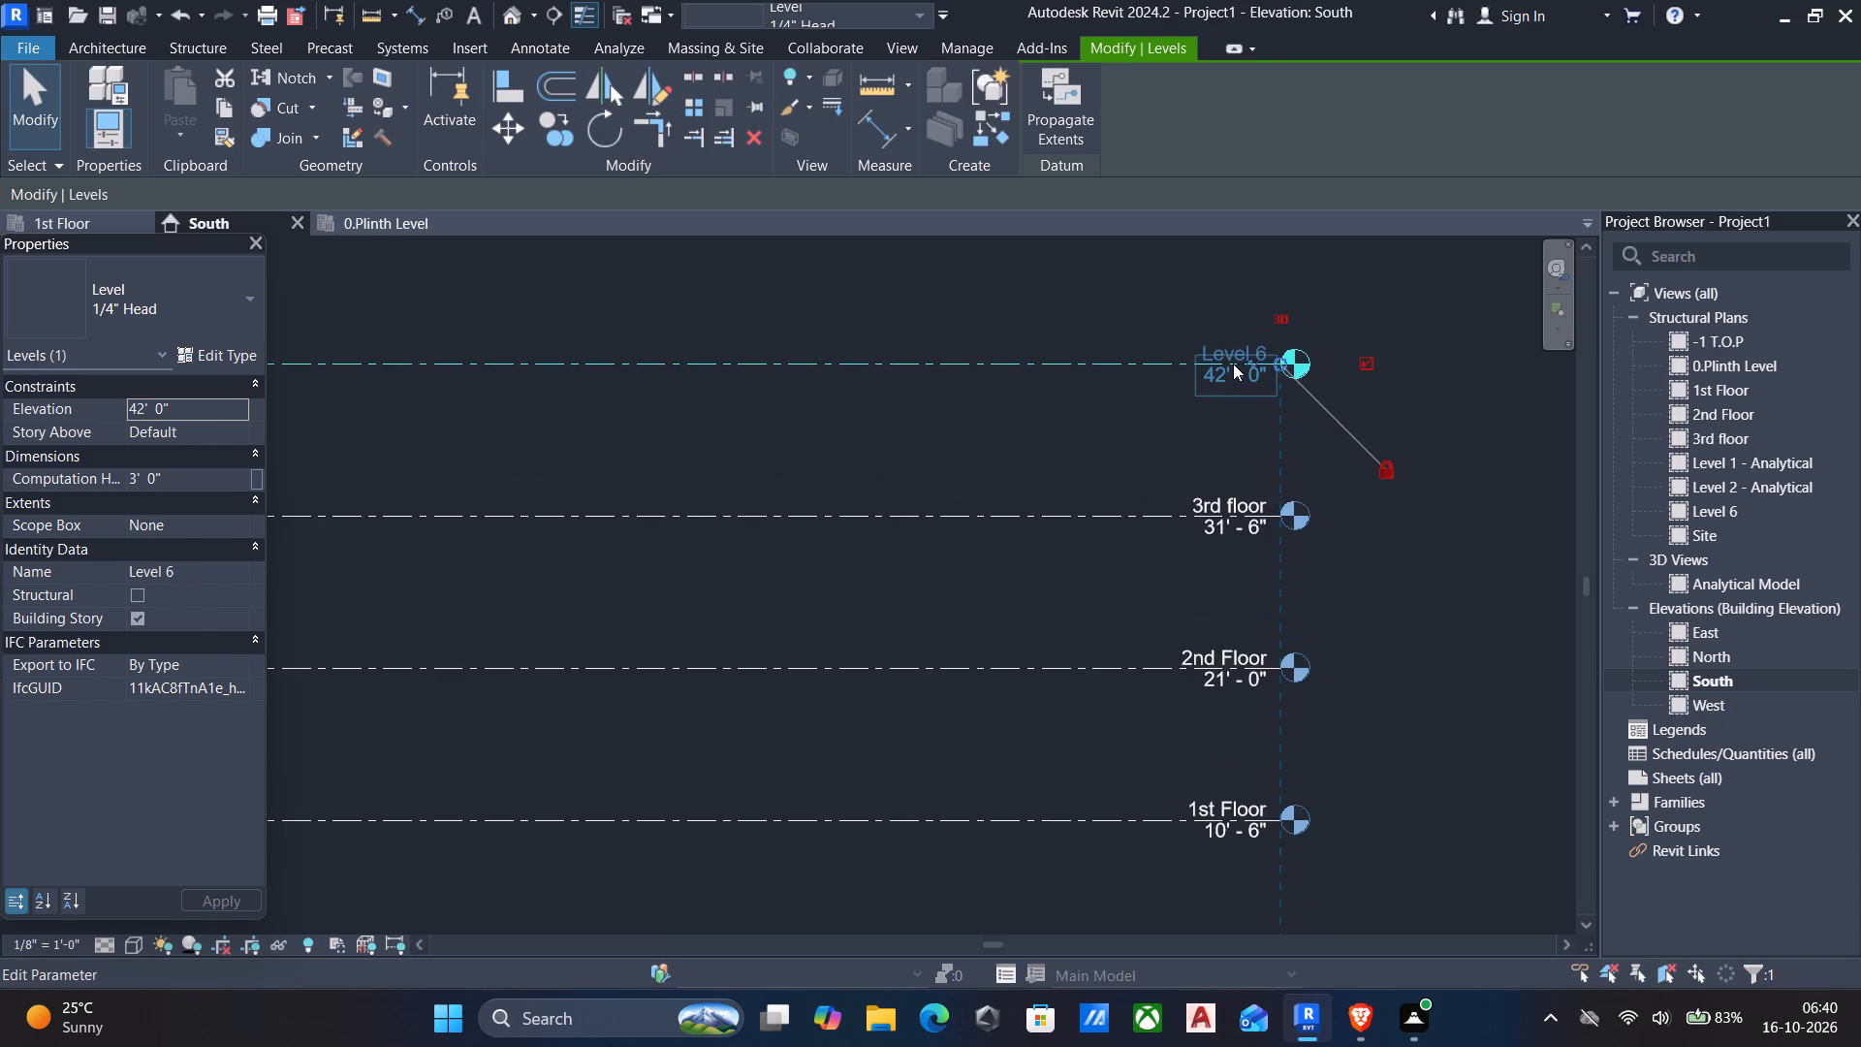
{"action": "left_click", "coordinate": [1234, 347]}
{"action": "key", "text": "BackSpace"}
{"action": "key", "text": "4"}
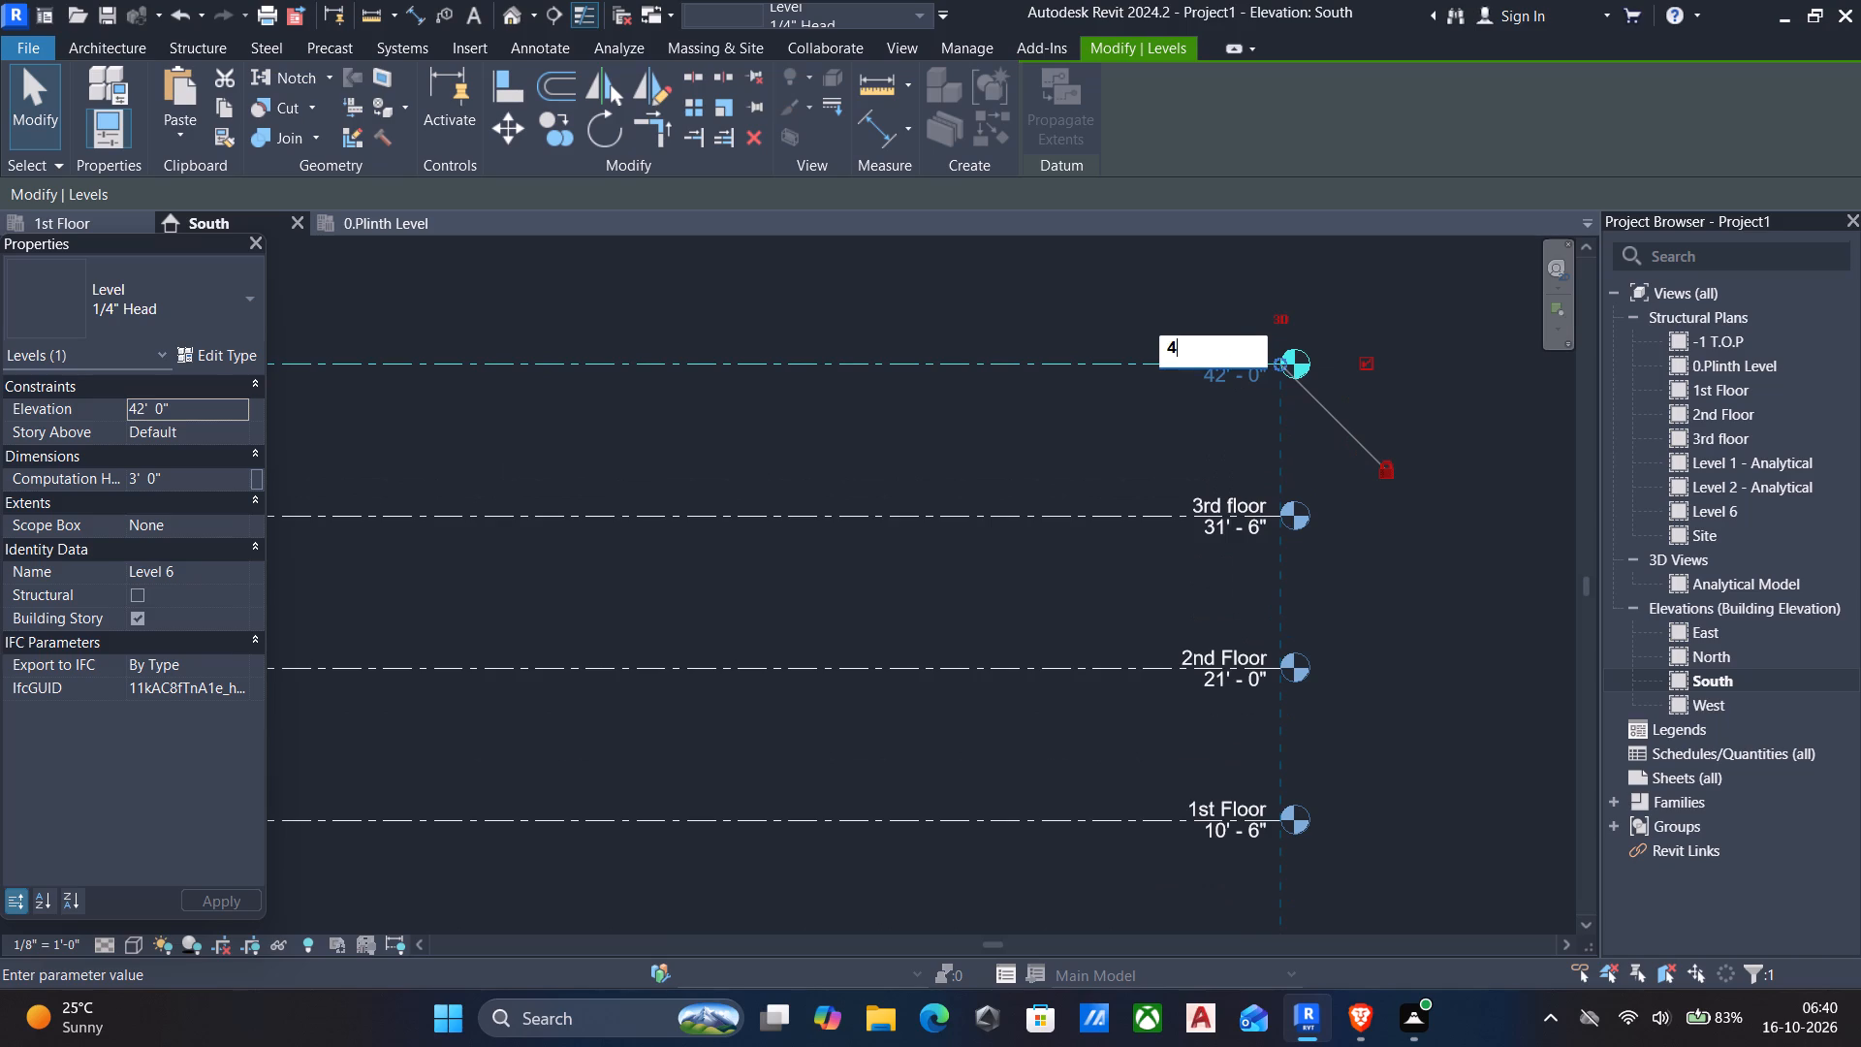
{"action": "type", "text": "th floor"}
{"action": "left_click", "coordinate": [1107, 393]}
{"action": "left_click", "coordinate": [1023, 510]}
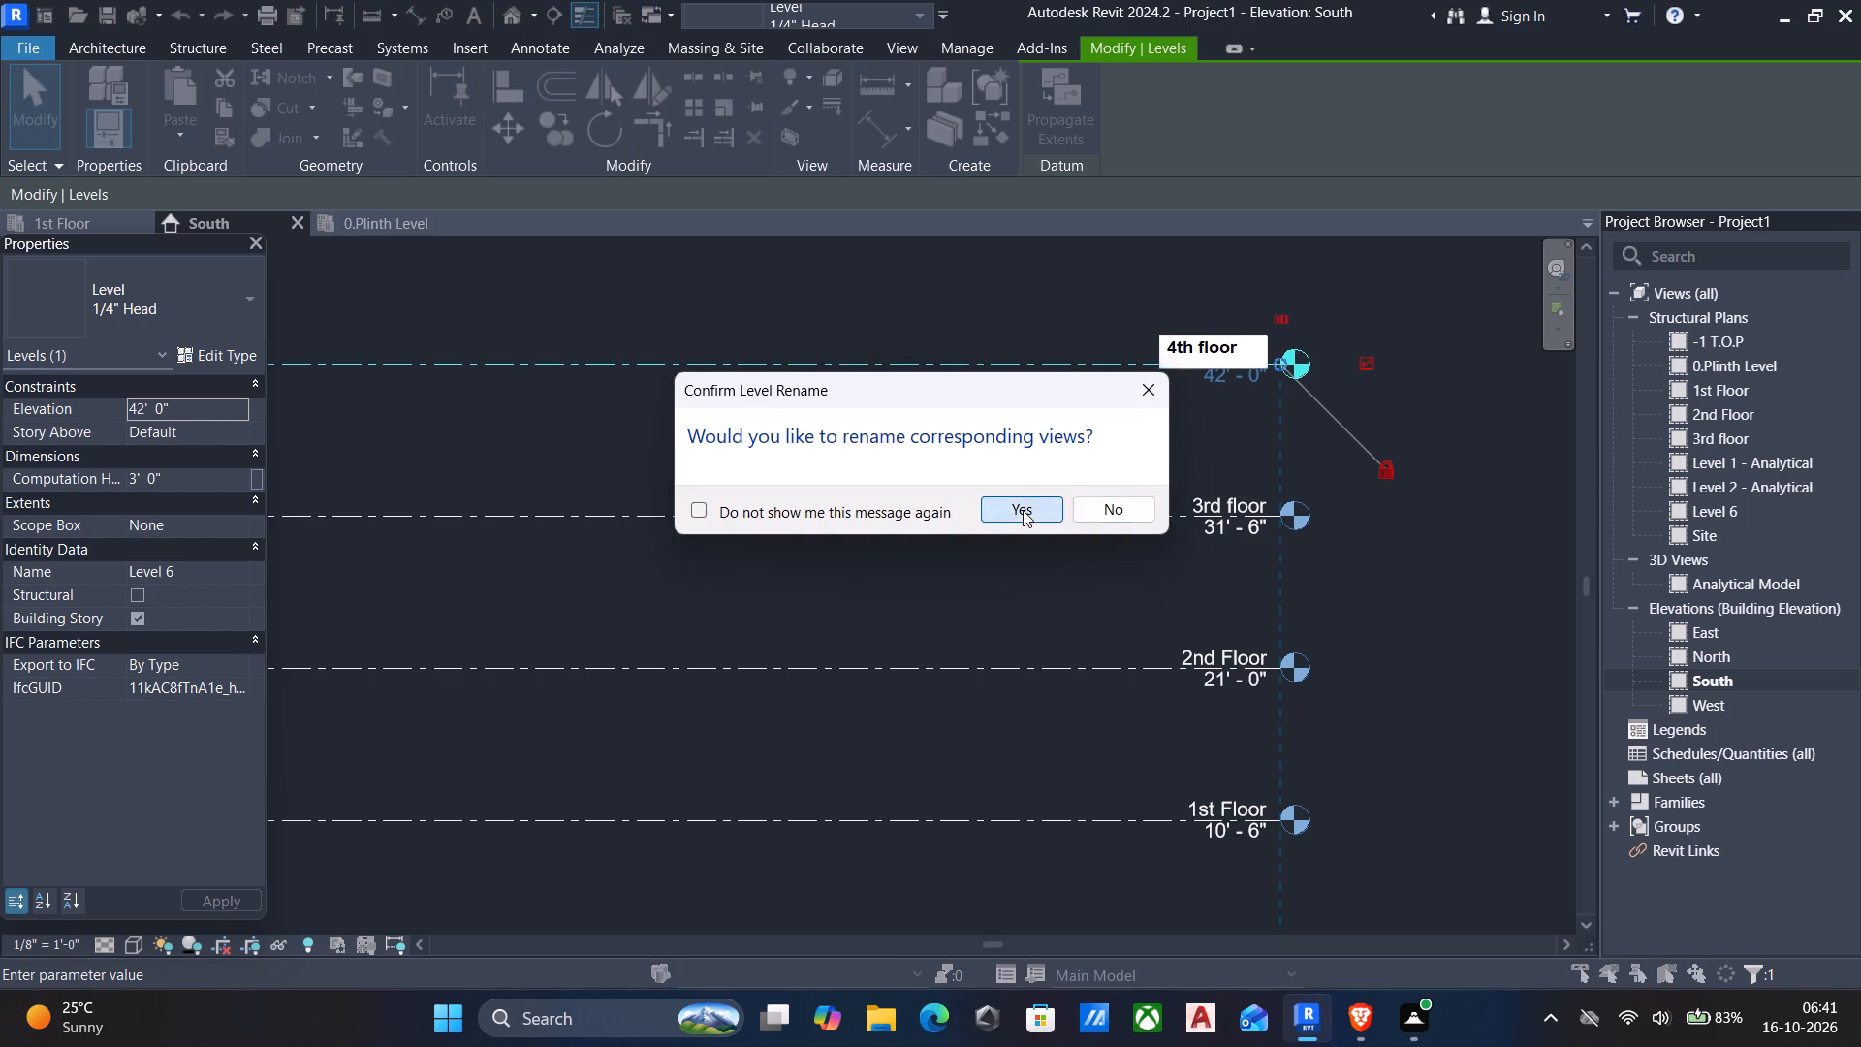
Review the full stack of renamed levels in the South elevation, from 4th floor down to -1 T.O.P.
{"action": "scroll", "coordinate": [1138, 431], "scroll_direction": "down", "scroll_amount": 1}
{"action": "scroll", "coordinate": [1251, 357], "scroll_direction": "up", "scroll_amount": 1}
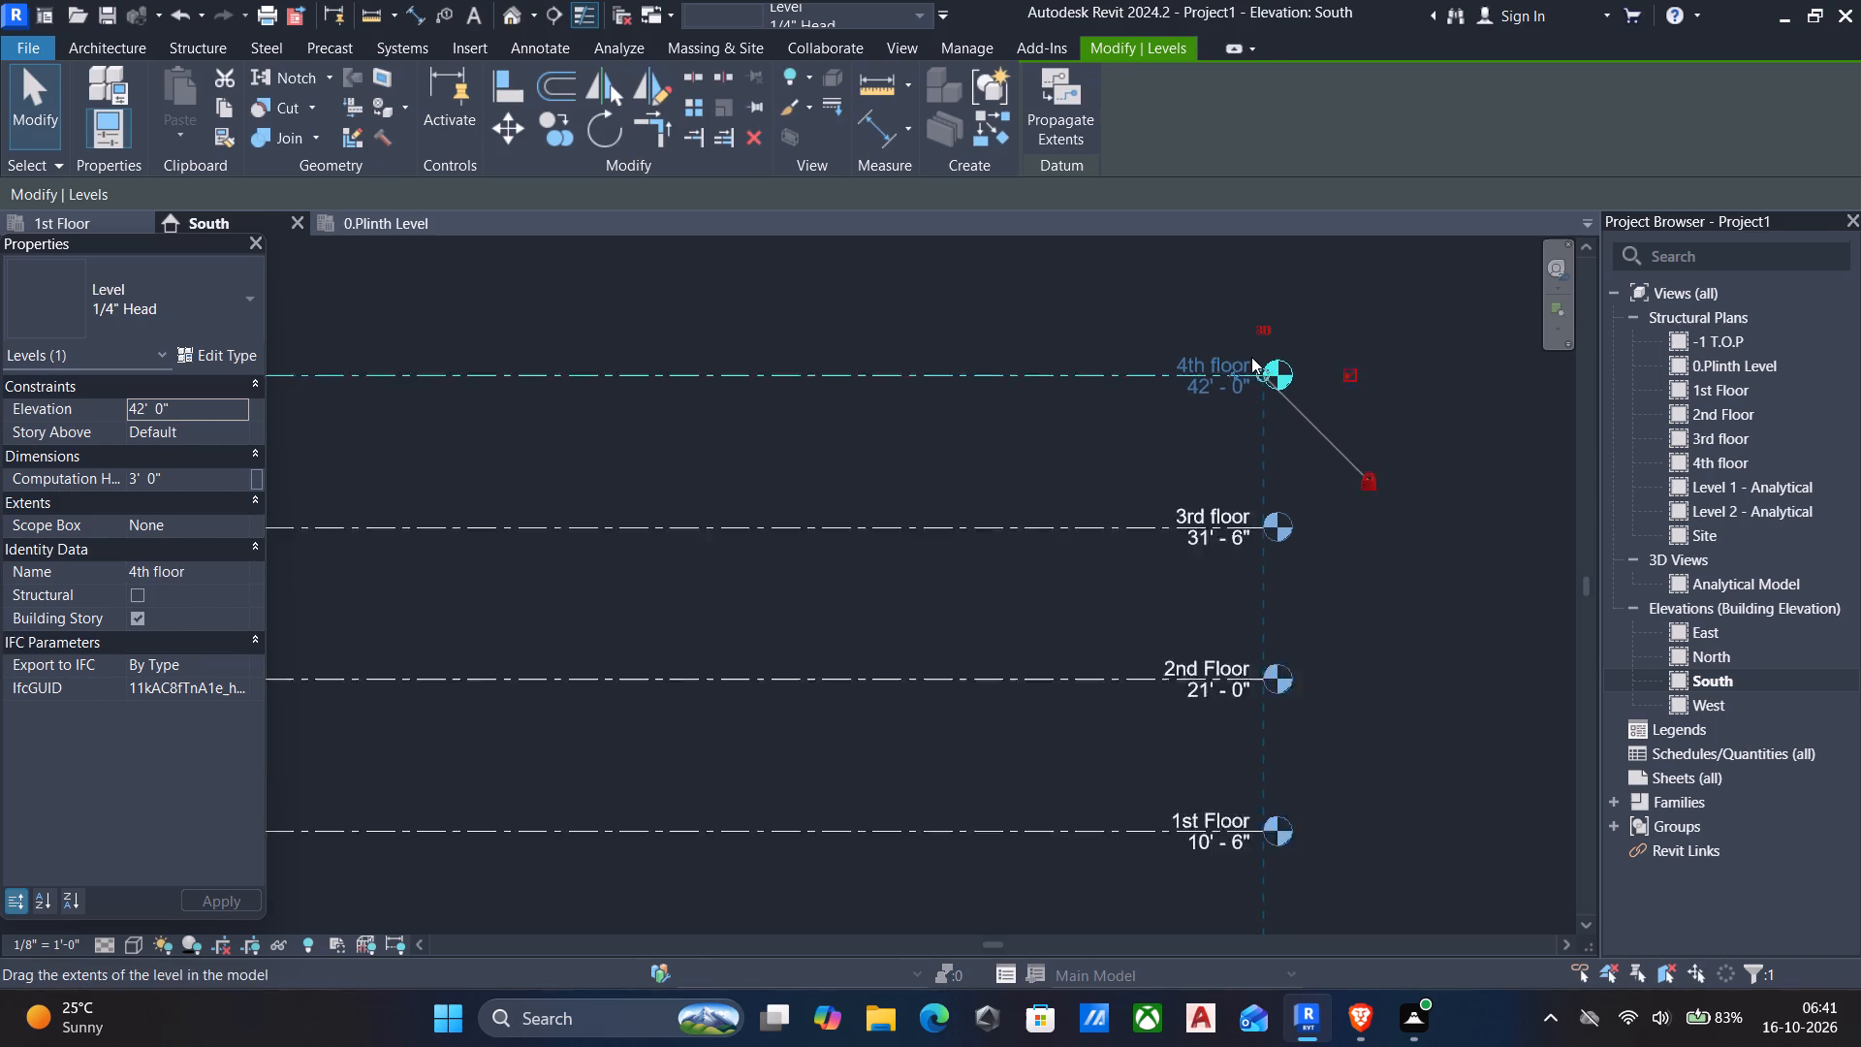
{"action": "scroll", "coordinate": [1251, 357], "scroll_direction": "up", "scroll_amount": 2}
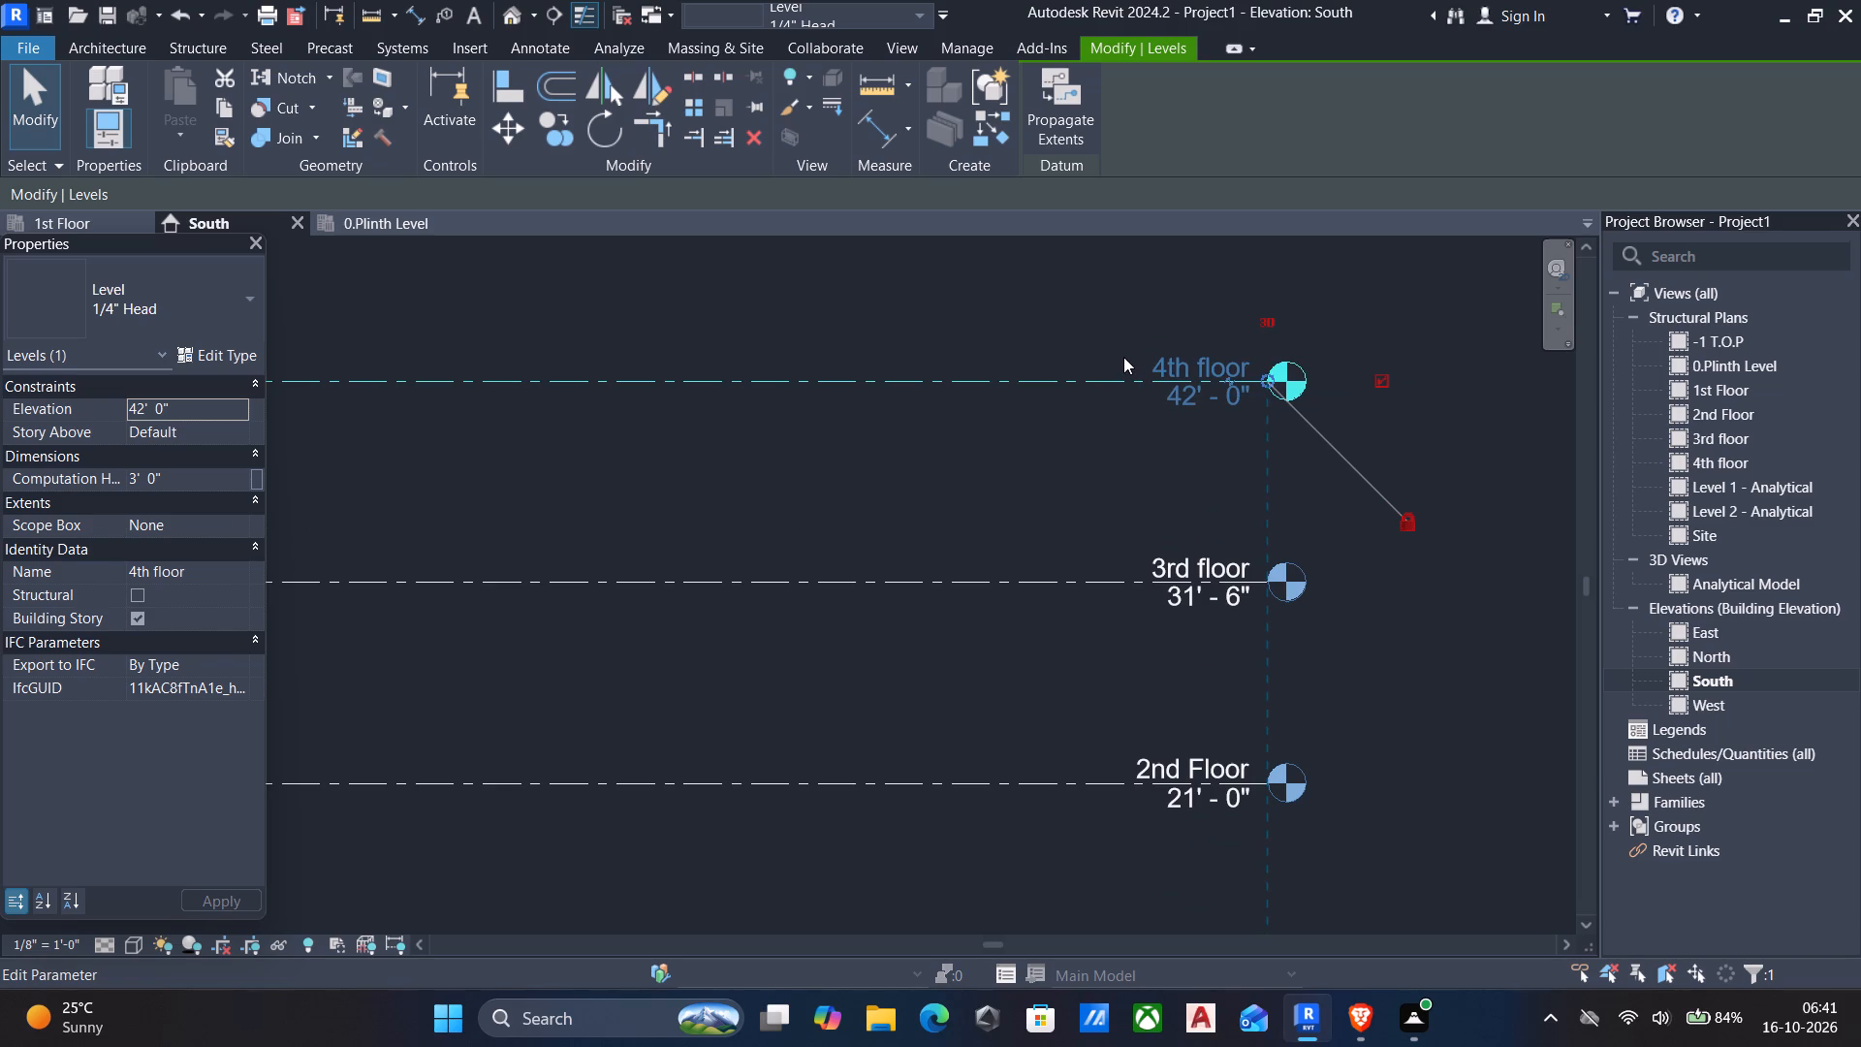
{"action": "scroll", "coordinate": [1052, 480], "scroll_direction": "down", "scroll_amount": 2}
{"action": "middle_click_drag", "start_coordinate": [1053, 482], "coordinate": [1076, 482]}
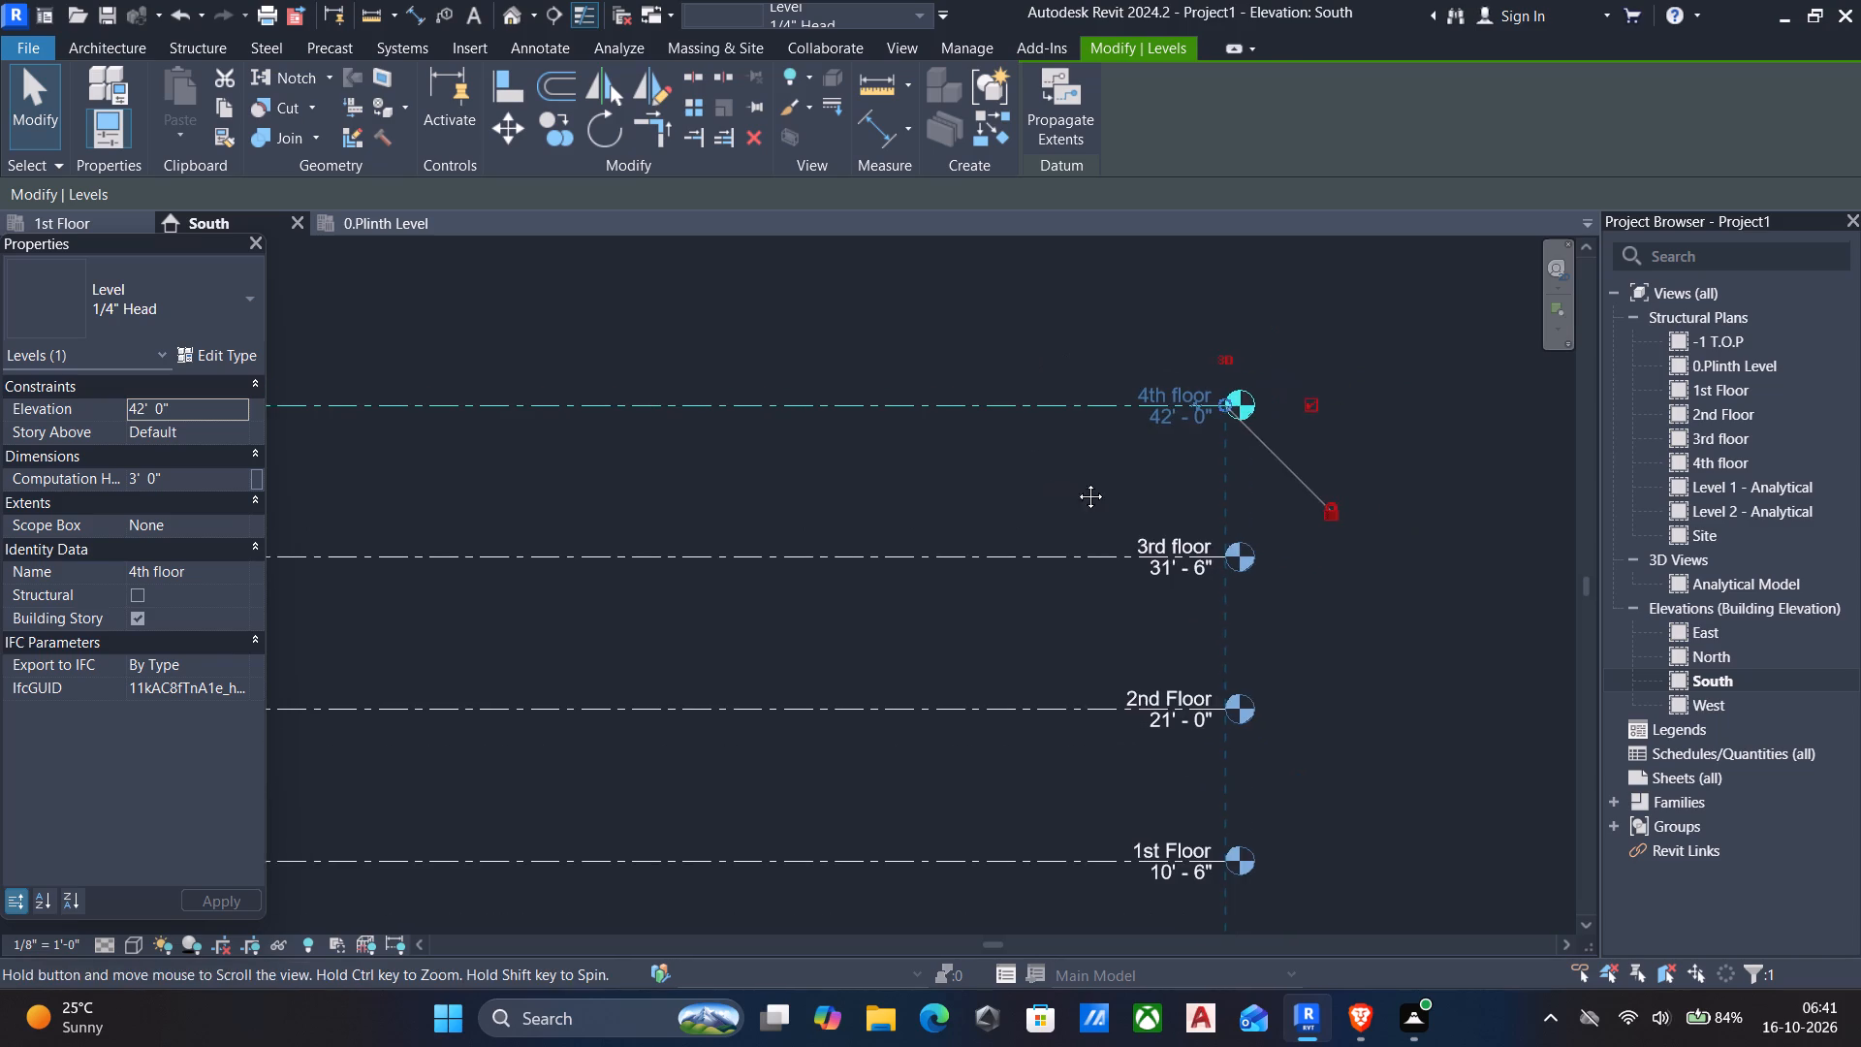
{"action": "middle_click_drag", "start_coordinate": [1076, 482], "coordinate": [1131, 481]}
{"action": "scroll", "coordinate": [1131, 478], "scroll_direction": "down", "scroll_amount": 2}
{"action": "middle_click_drag", "start_coordinate": [1125, 557], "coordinate": [1136, 530]}
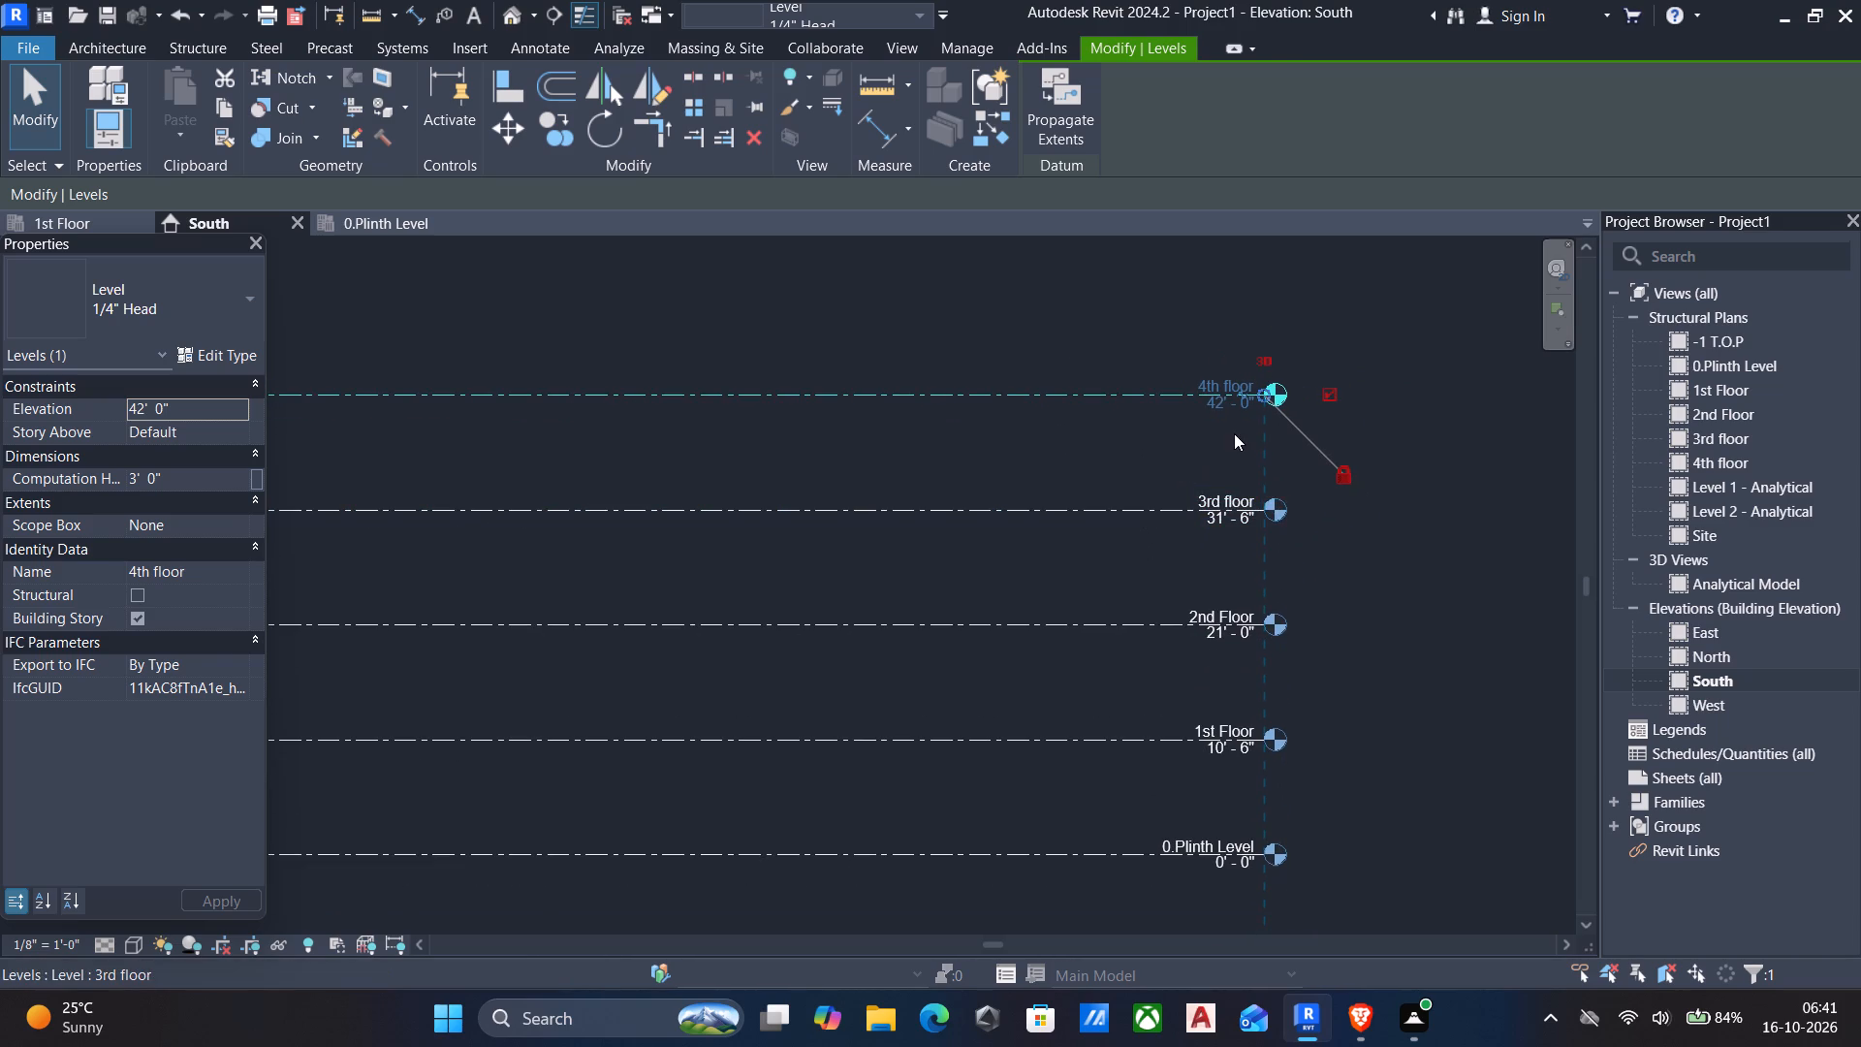
{"action": "scroll", "coordinate": [1204, 482], "scroll_direction": "down", "scroll_amount": 3}
{"action": "middle_click_drag", "start_coordinate": [1046, 609], "coordinate": [1107, 546]}
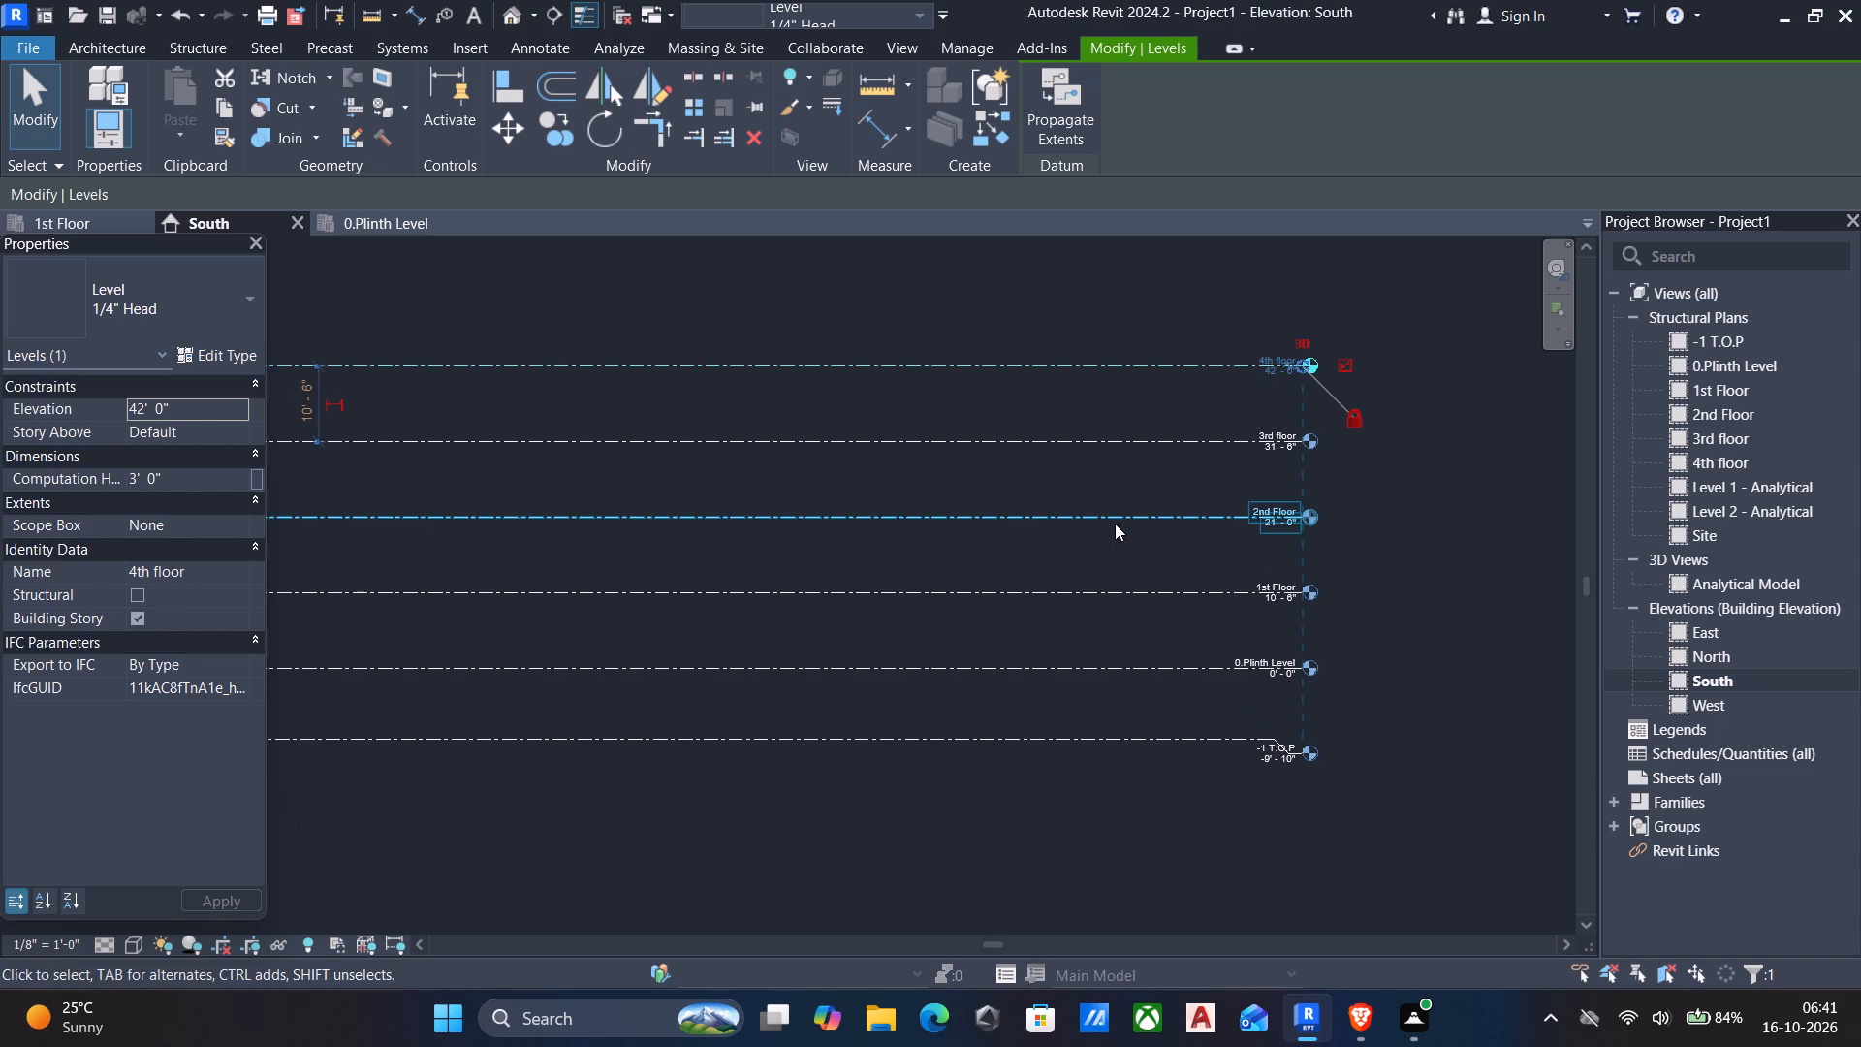
Open the -1 T.O.P structural plan and frame the area between its elevation markers.
{"action": "double_click", "coordinate": [1742, 348]}
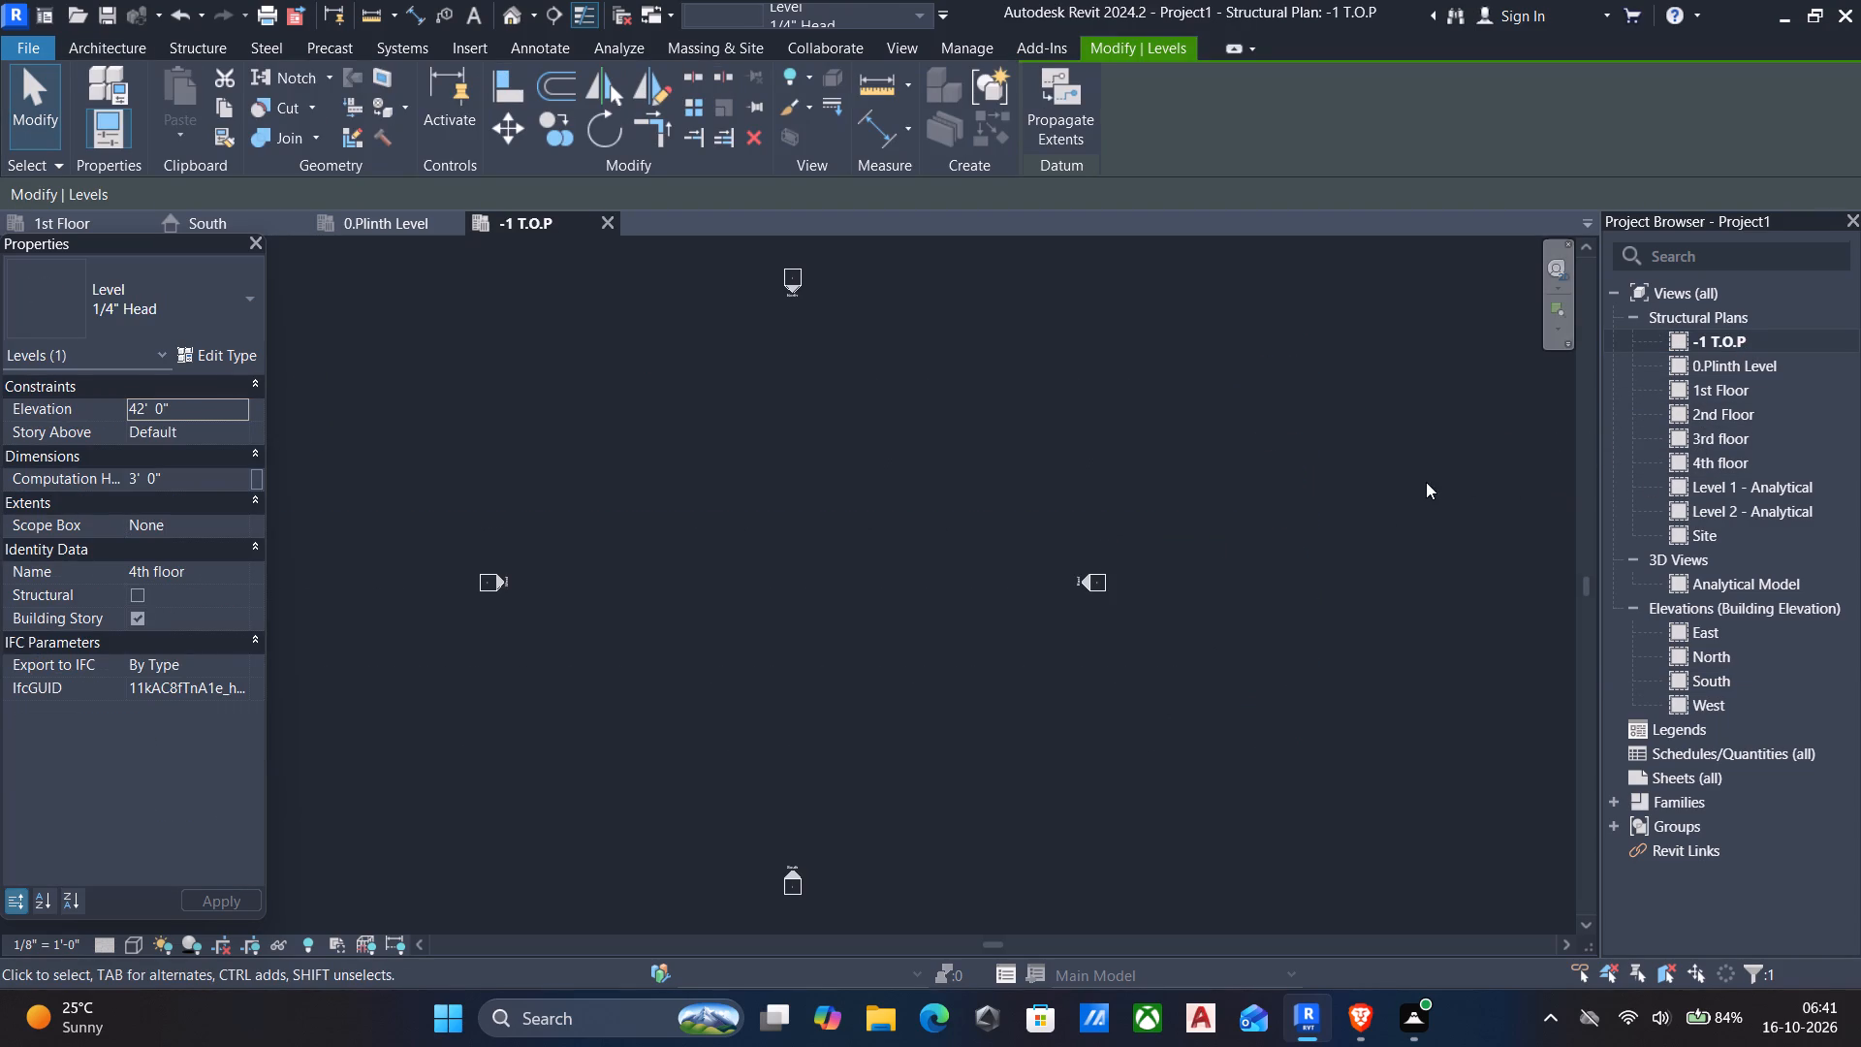
{"action": "scroll", "coordinate": [1410, 483], "scroll_direction": "down", "scroll_amount": 2}
{"action": "middle_click_drag", "start_coordinate": [1117, 501], "coordinate": [1242, 538]}
{"action": "scroll", "coordinate": [1192, 536], "scroll_direction": "up", "scroll_amount": 2}
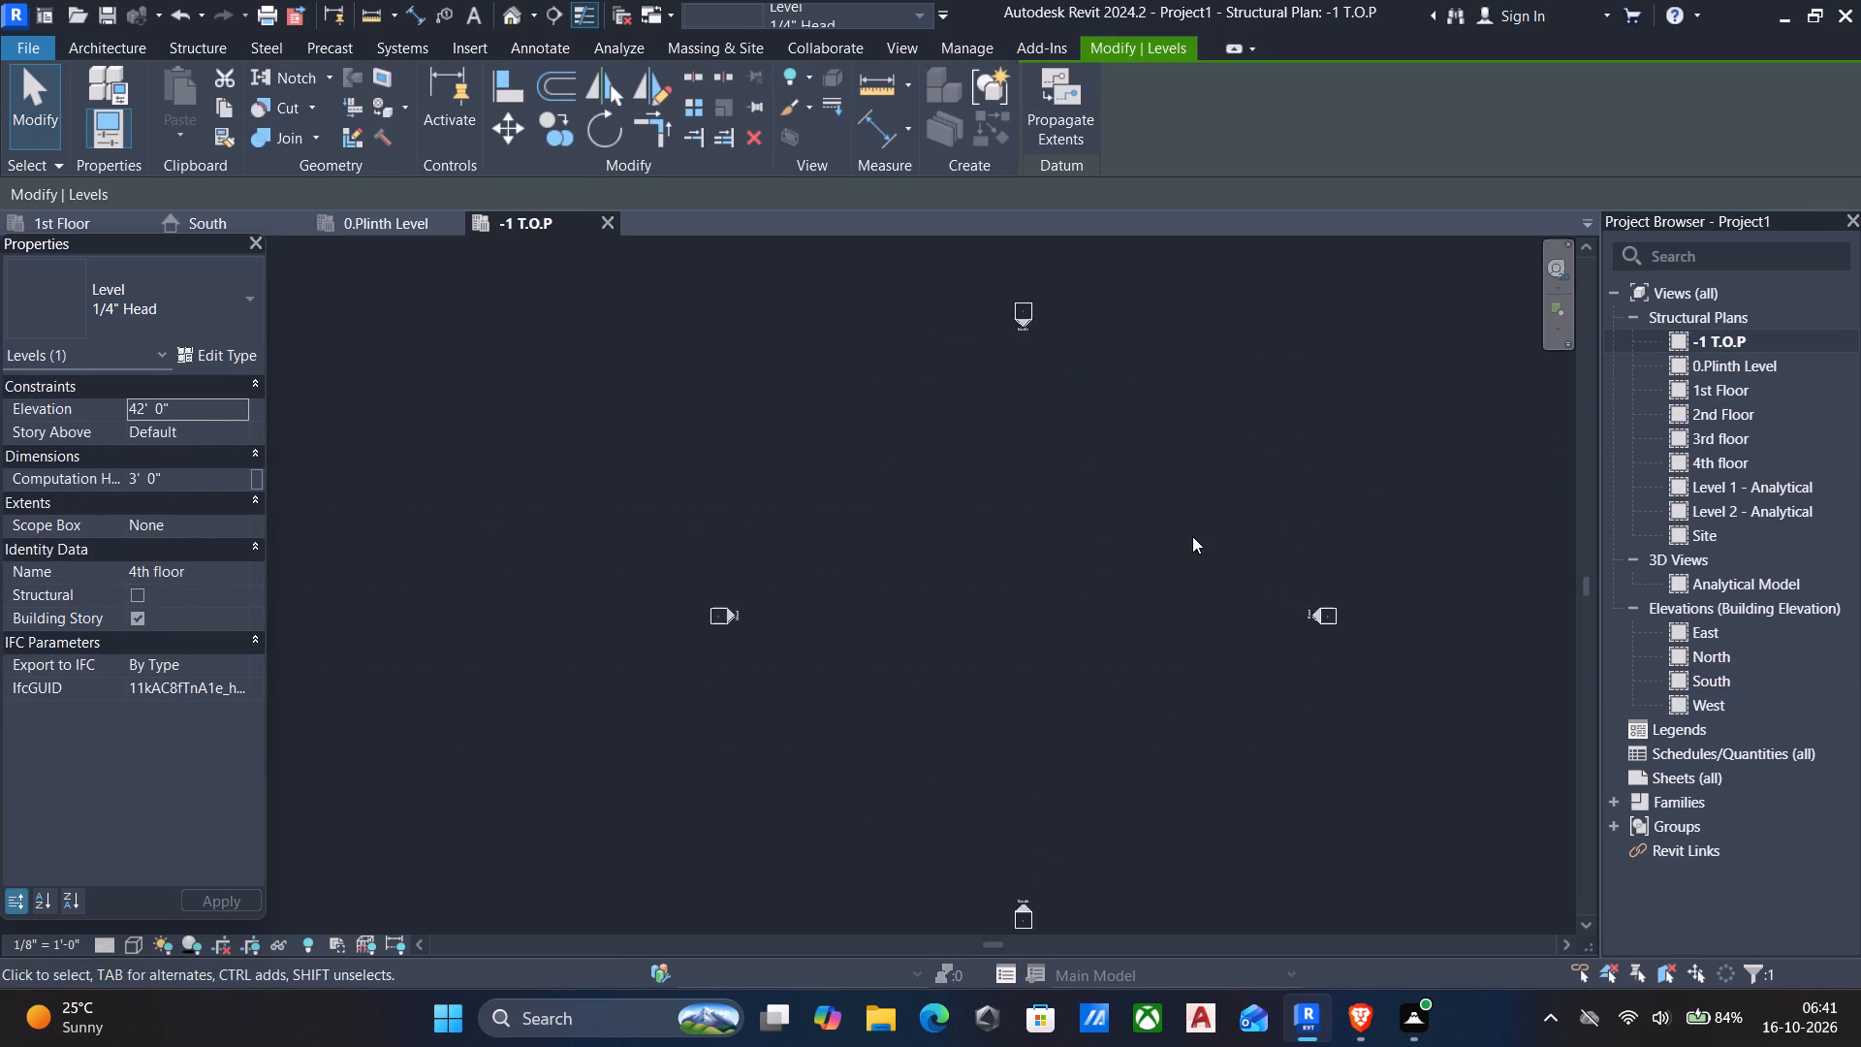
{"action": "scroll", "coordinate": [1192, 536], "scroll_direction": "up", "scroll_amount": 1}
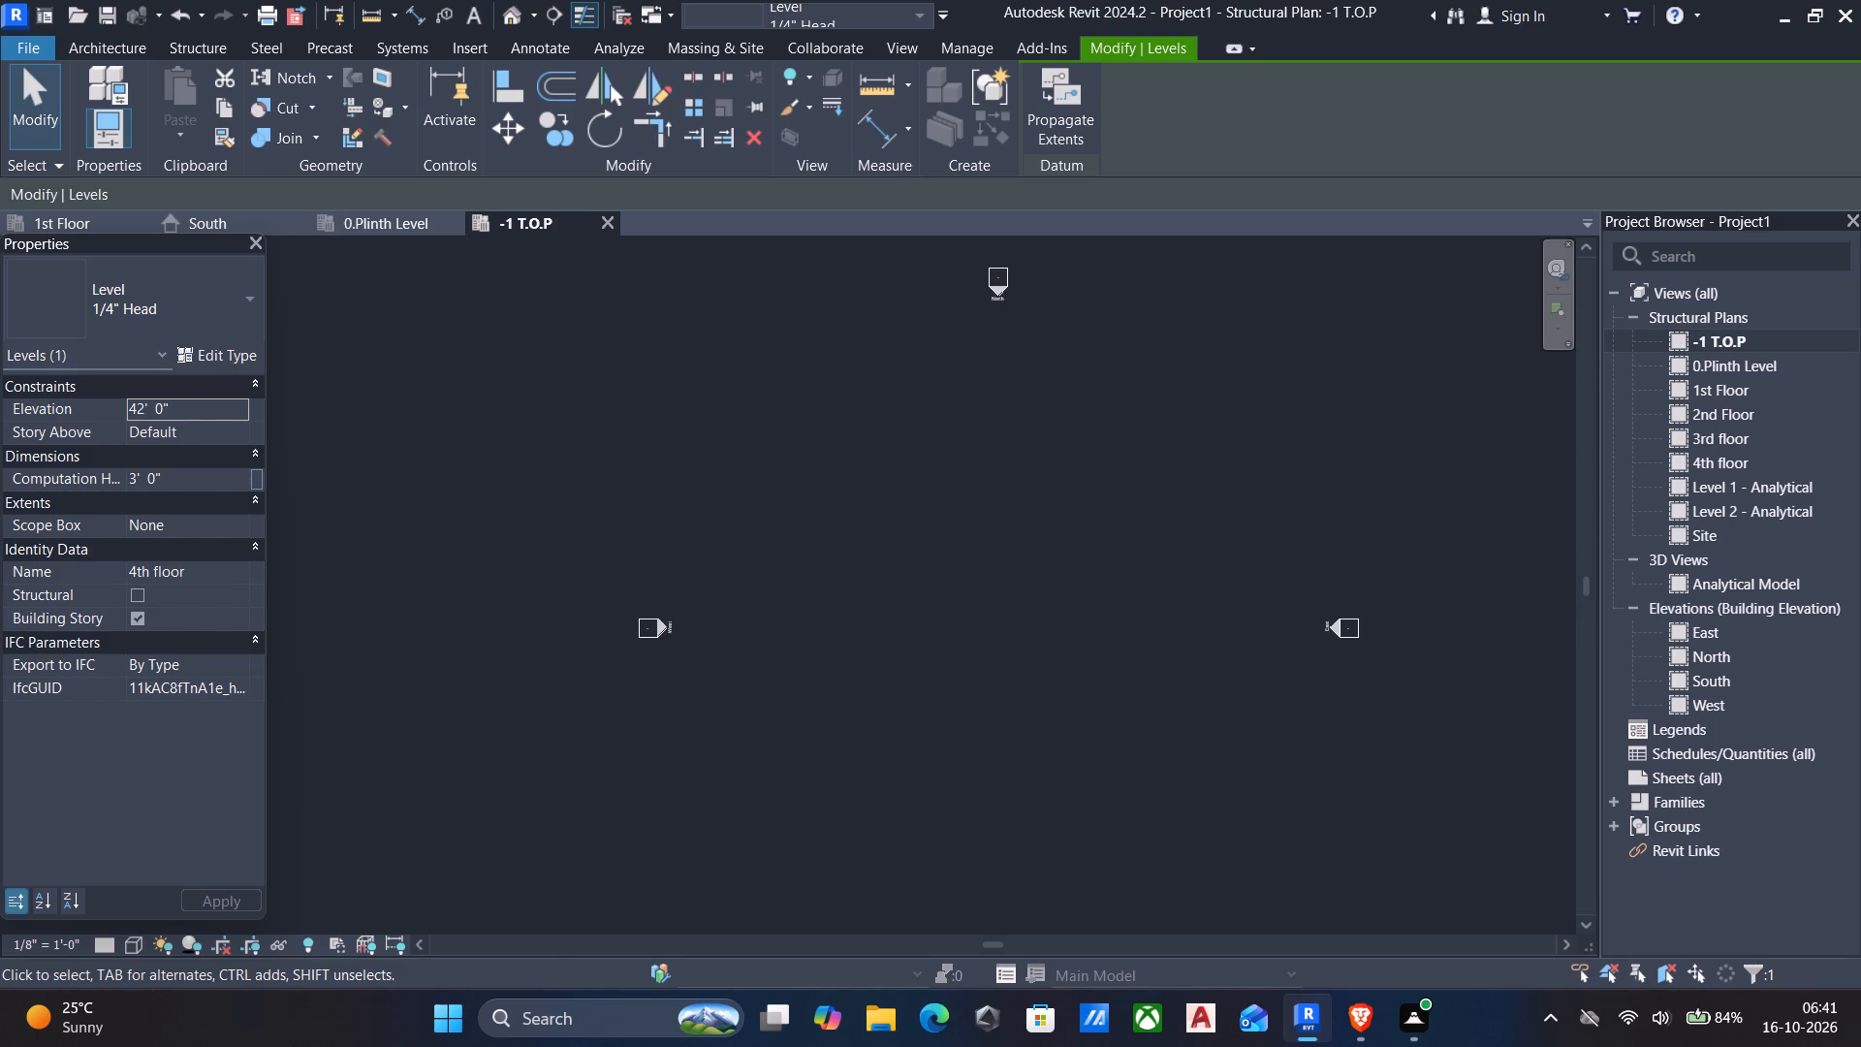
Draw the first horizontal grid line across the plan, slightly south of the West and East elevation markers.
{"action": "left_click", "coordinate": [79, 50]}
{"action": "left_click", "coordinate": [1646, 119]}
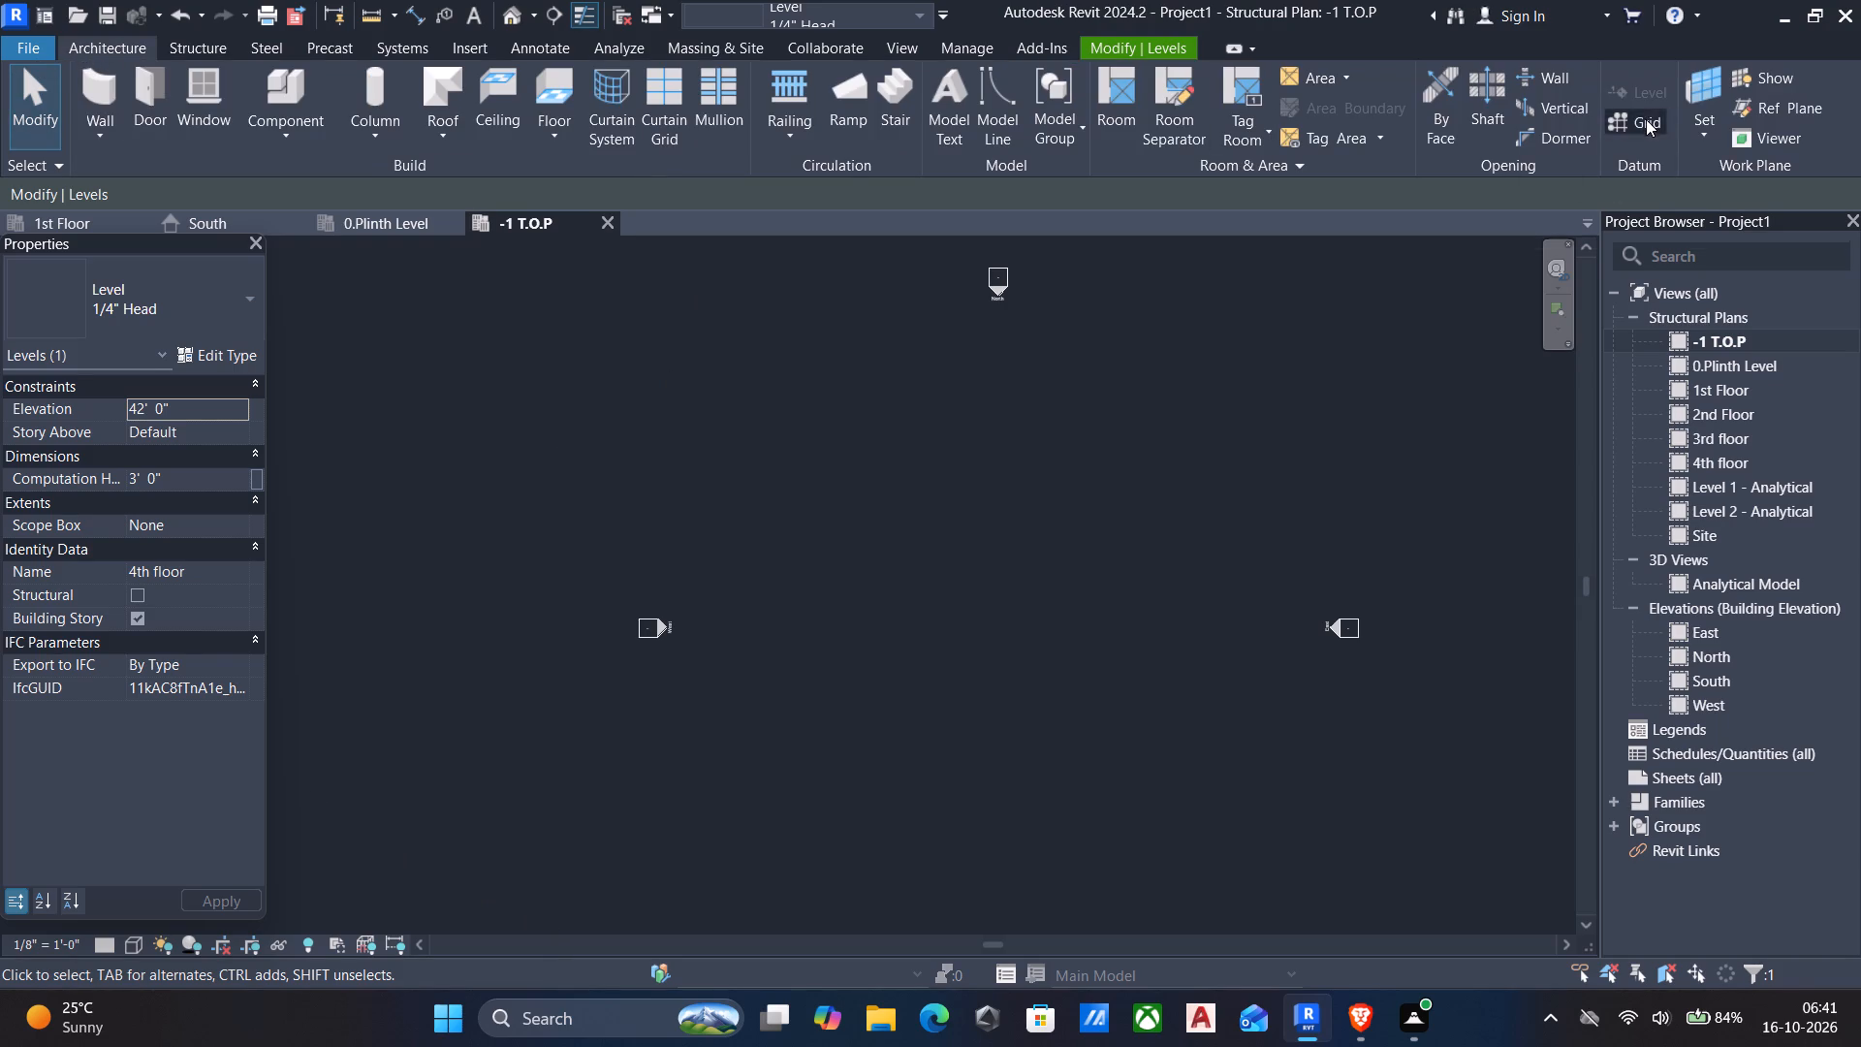
{"action": "middle_click_drag", "start_coordinate": [1093, 530], "coordinate": [1071, 486]}
{"action": "scroll", "coordinate": [1062, 542], "scroll_direction": "up", "scroll_amount": 2}
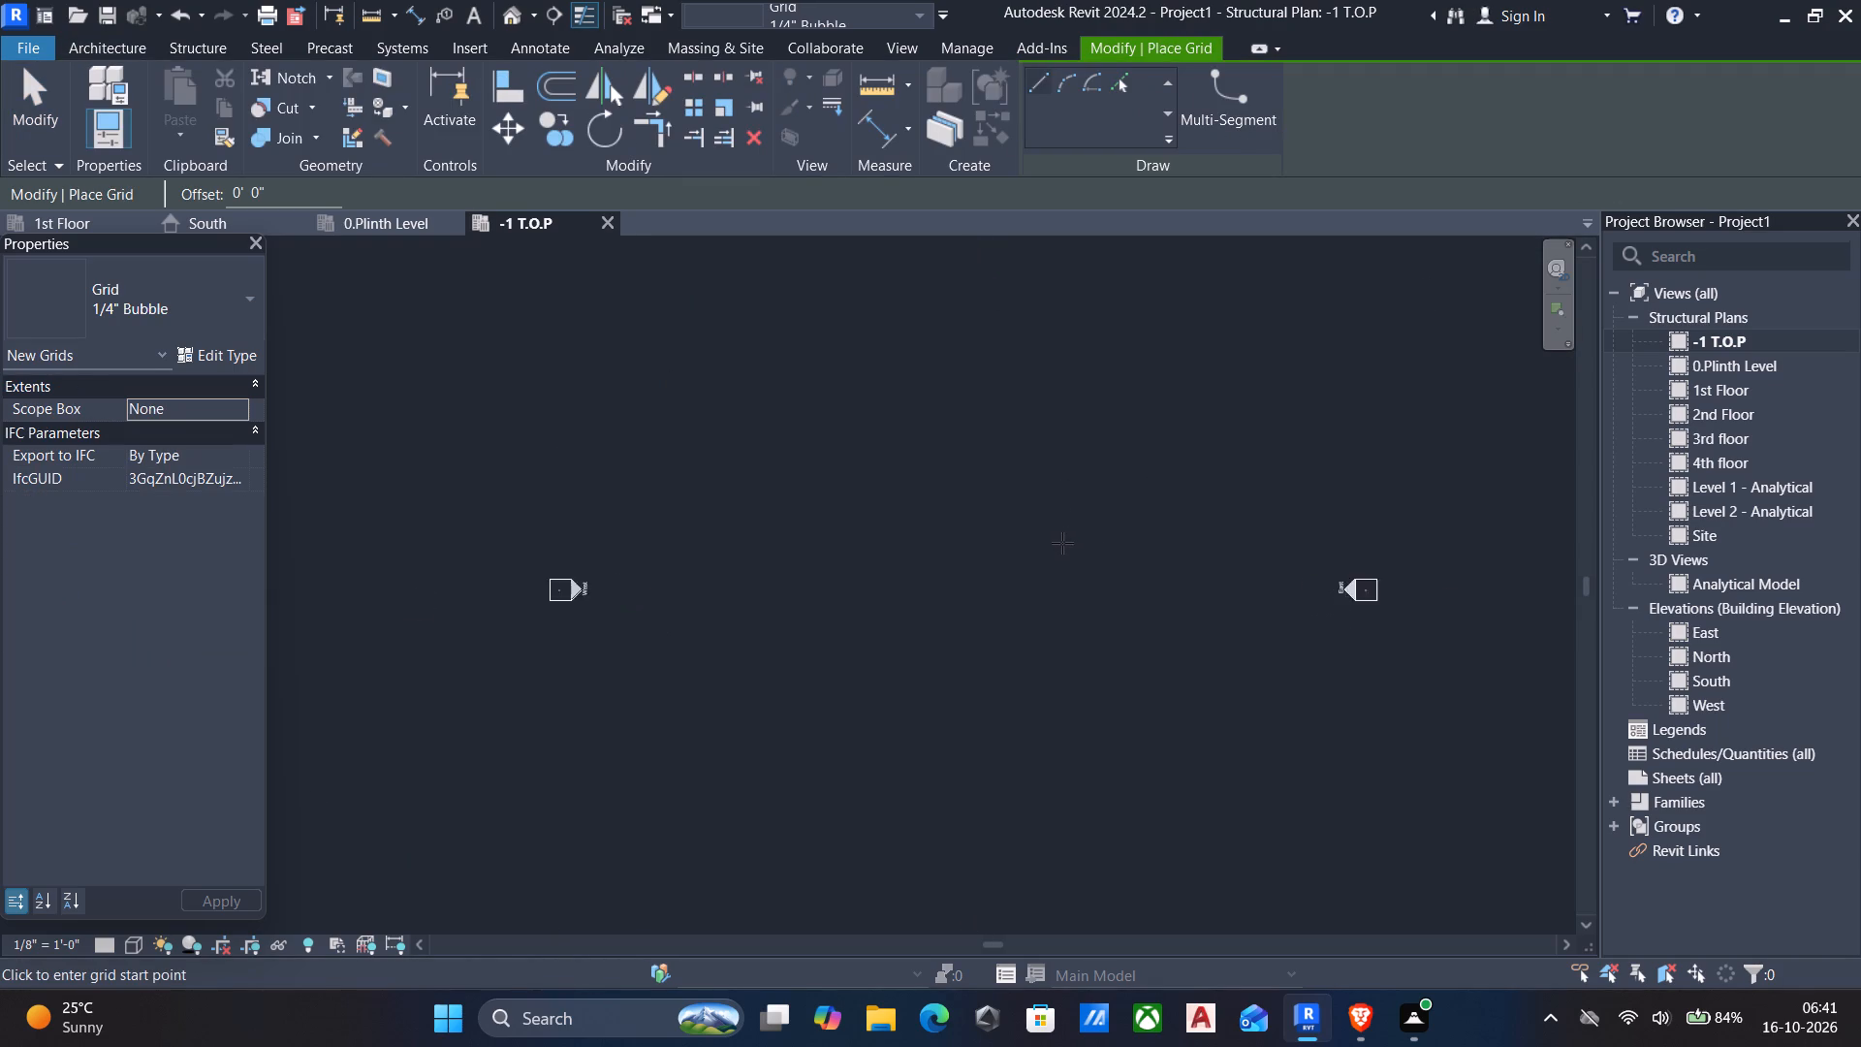
{"action": "scroll", "coordinate": [1062, 543], "scroll_direction": "up", "scroll_amount": 2}
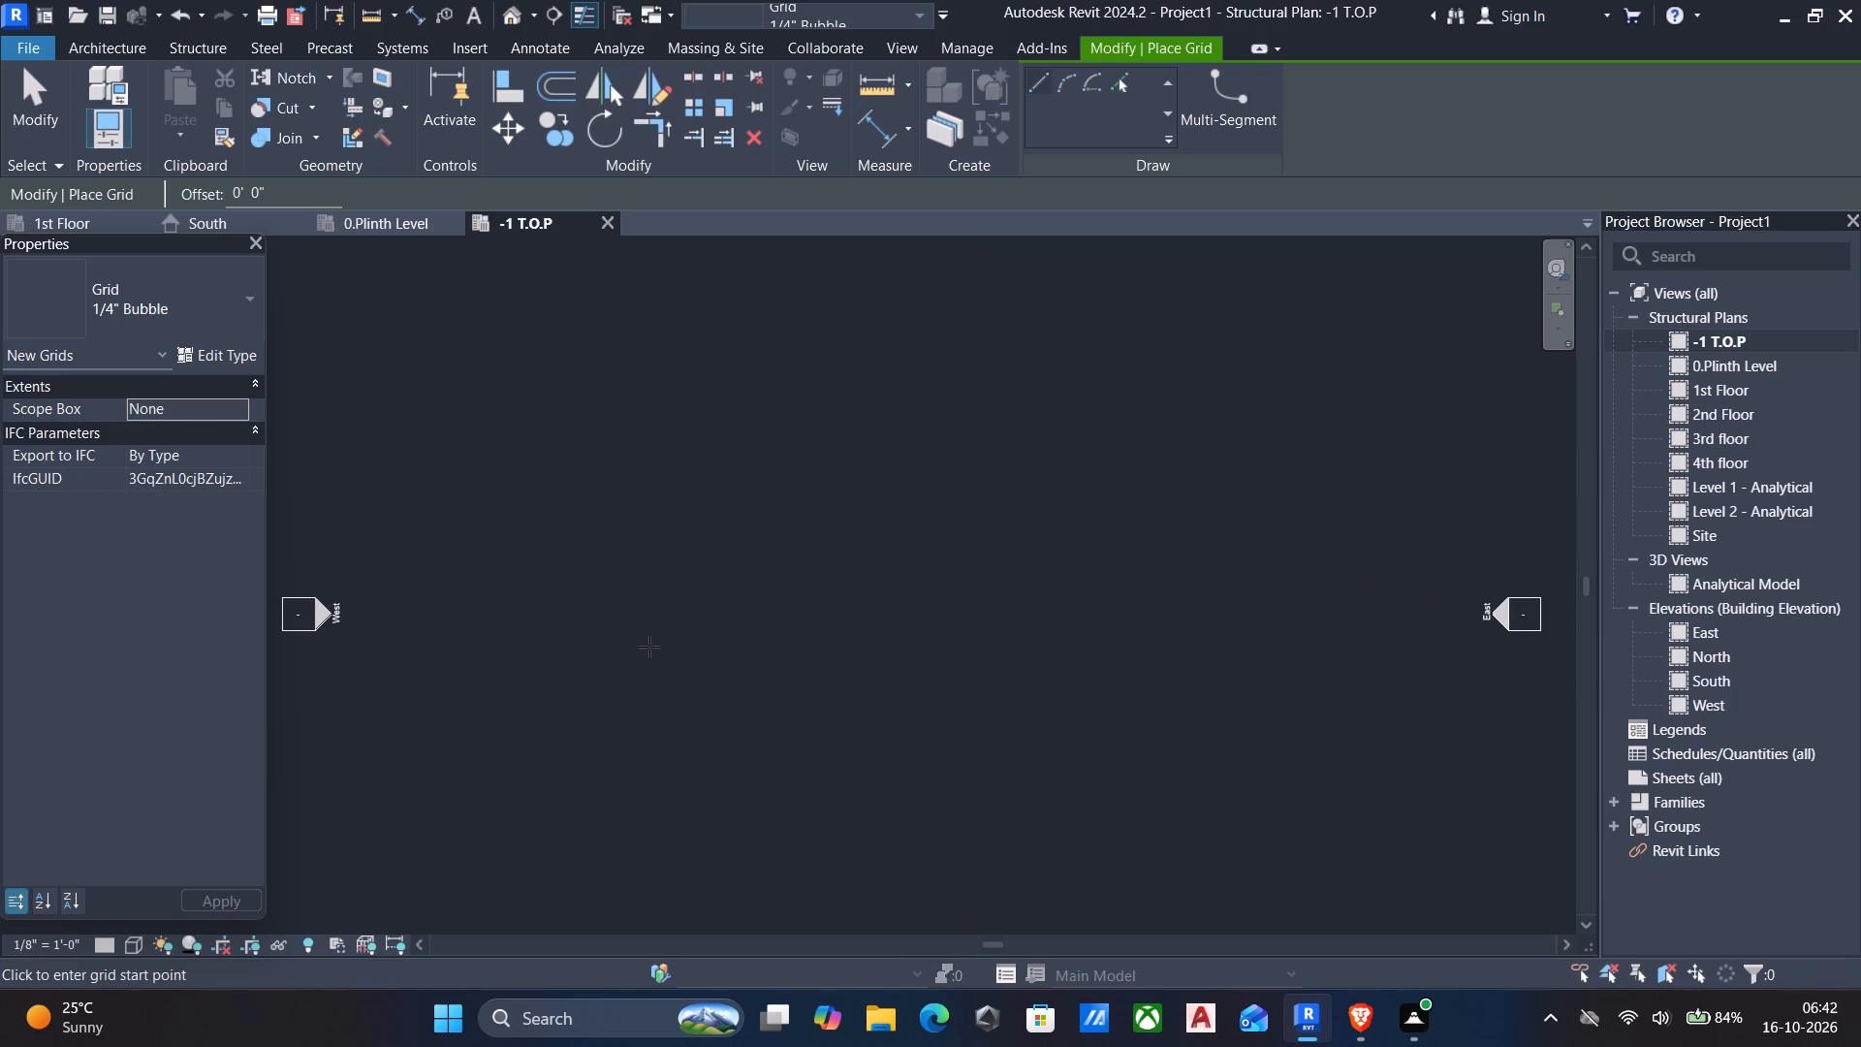
{"action": "left_click", "coordinate": [593, 742]}
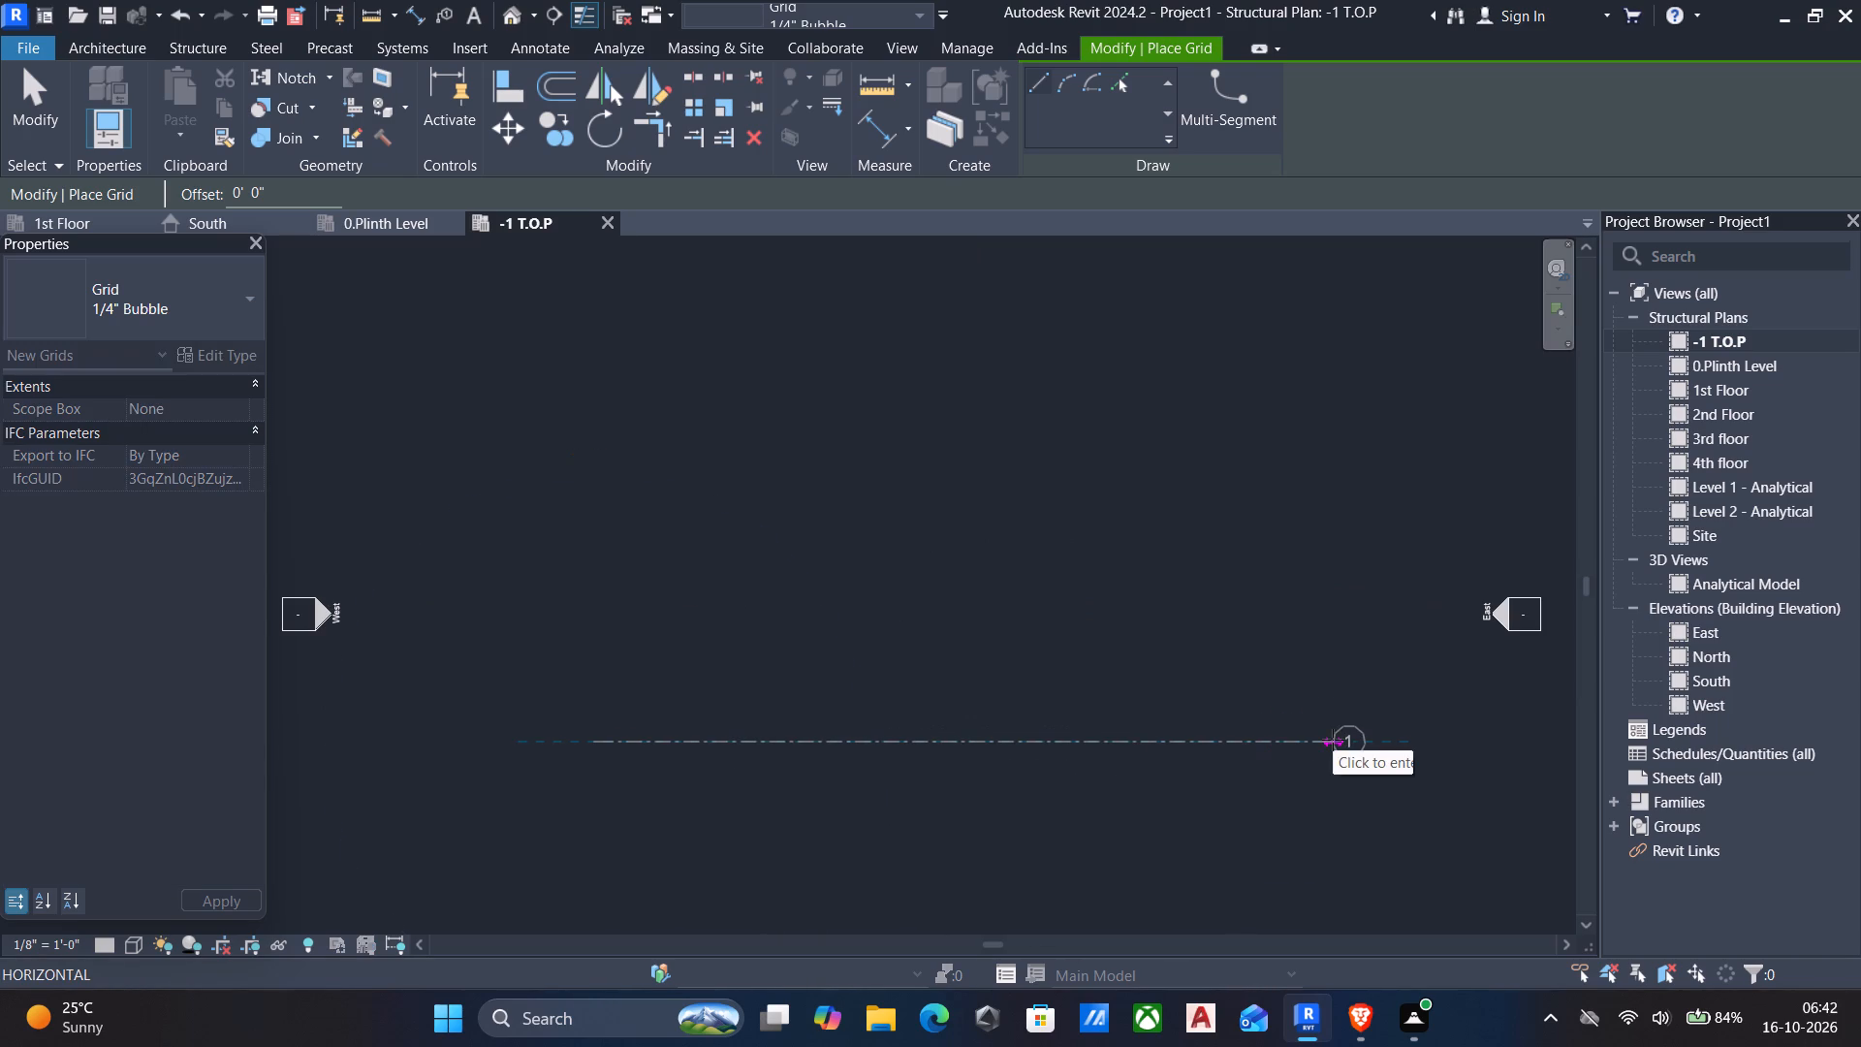
{"action": "left_click", "coordinate": [1333, 740]}
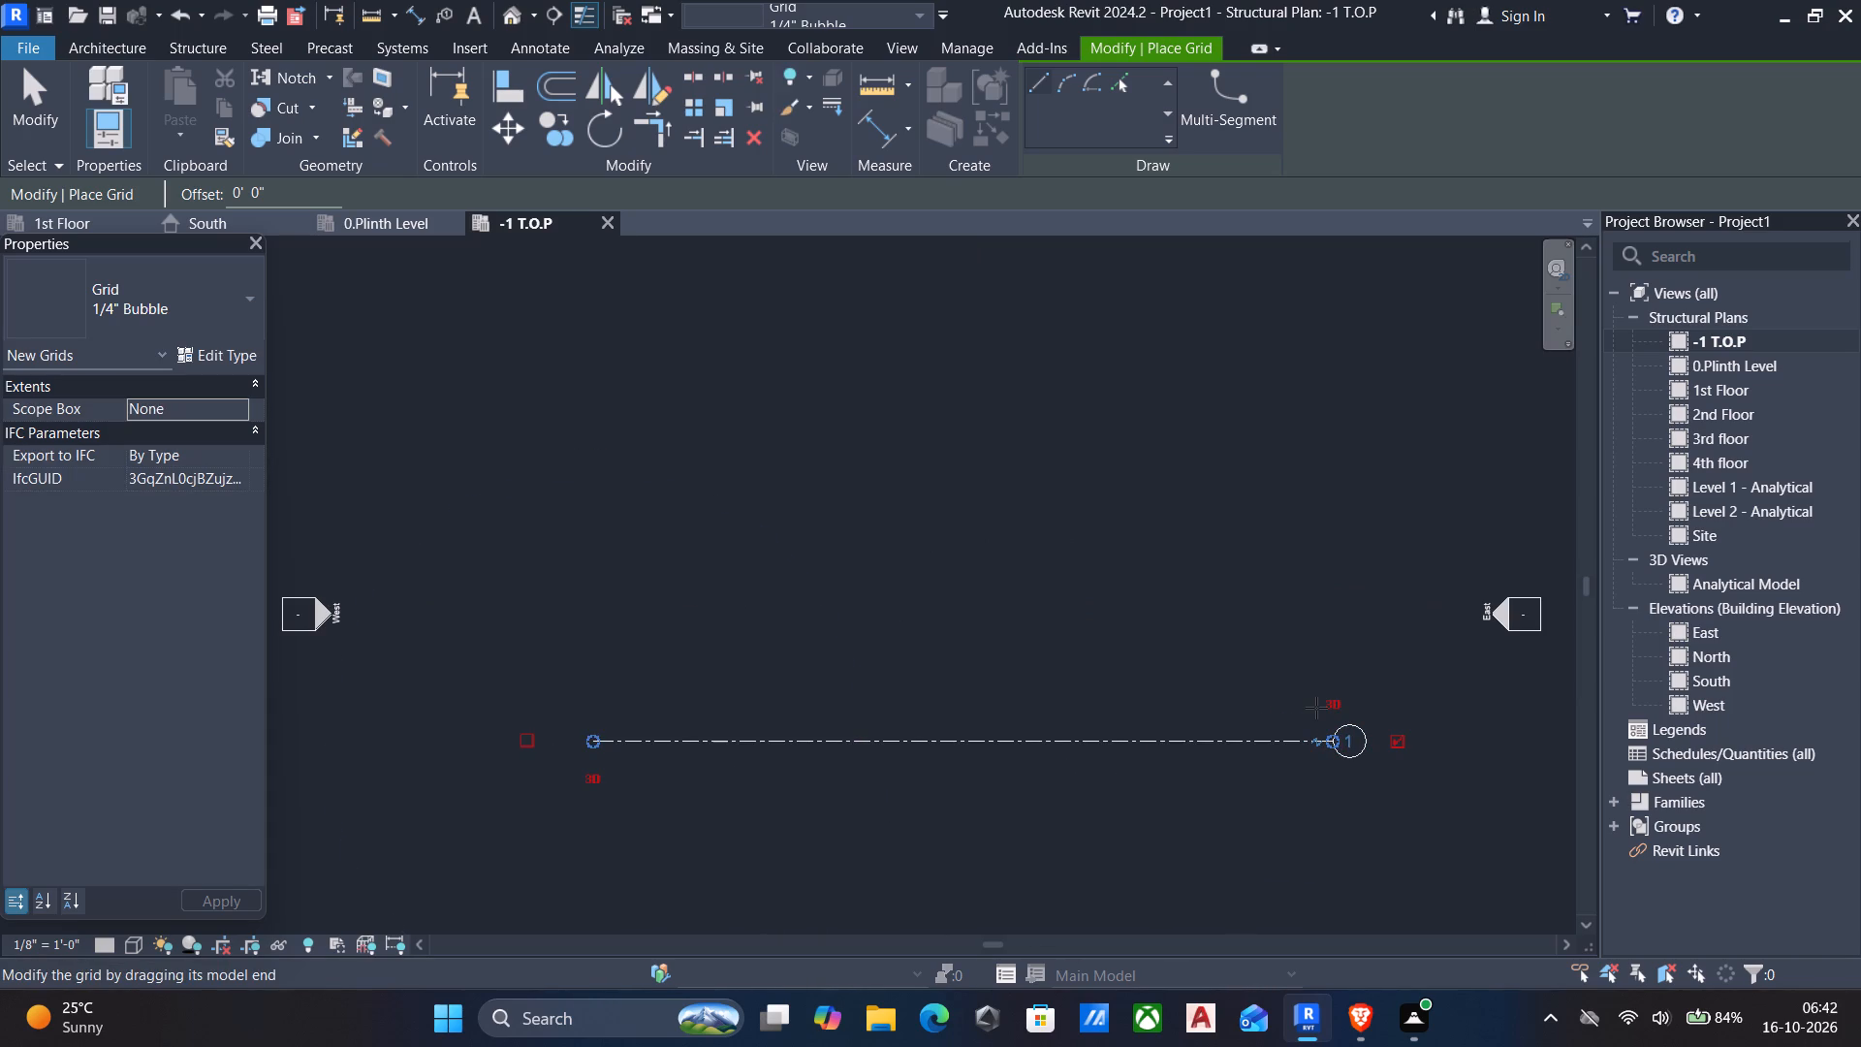
{"action": "key", "text": "Escape"}
{"action": "key", "text": "Escape"}
Create five more horizontal grids north of grid 1, each offset 15' from the previous line.
{"action": "left_click", "coordinate": [1192, 733]}
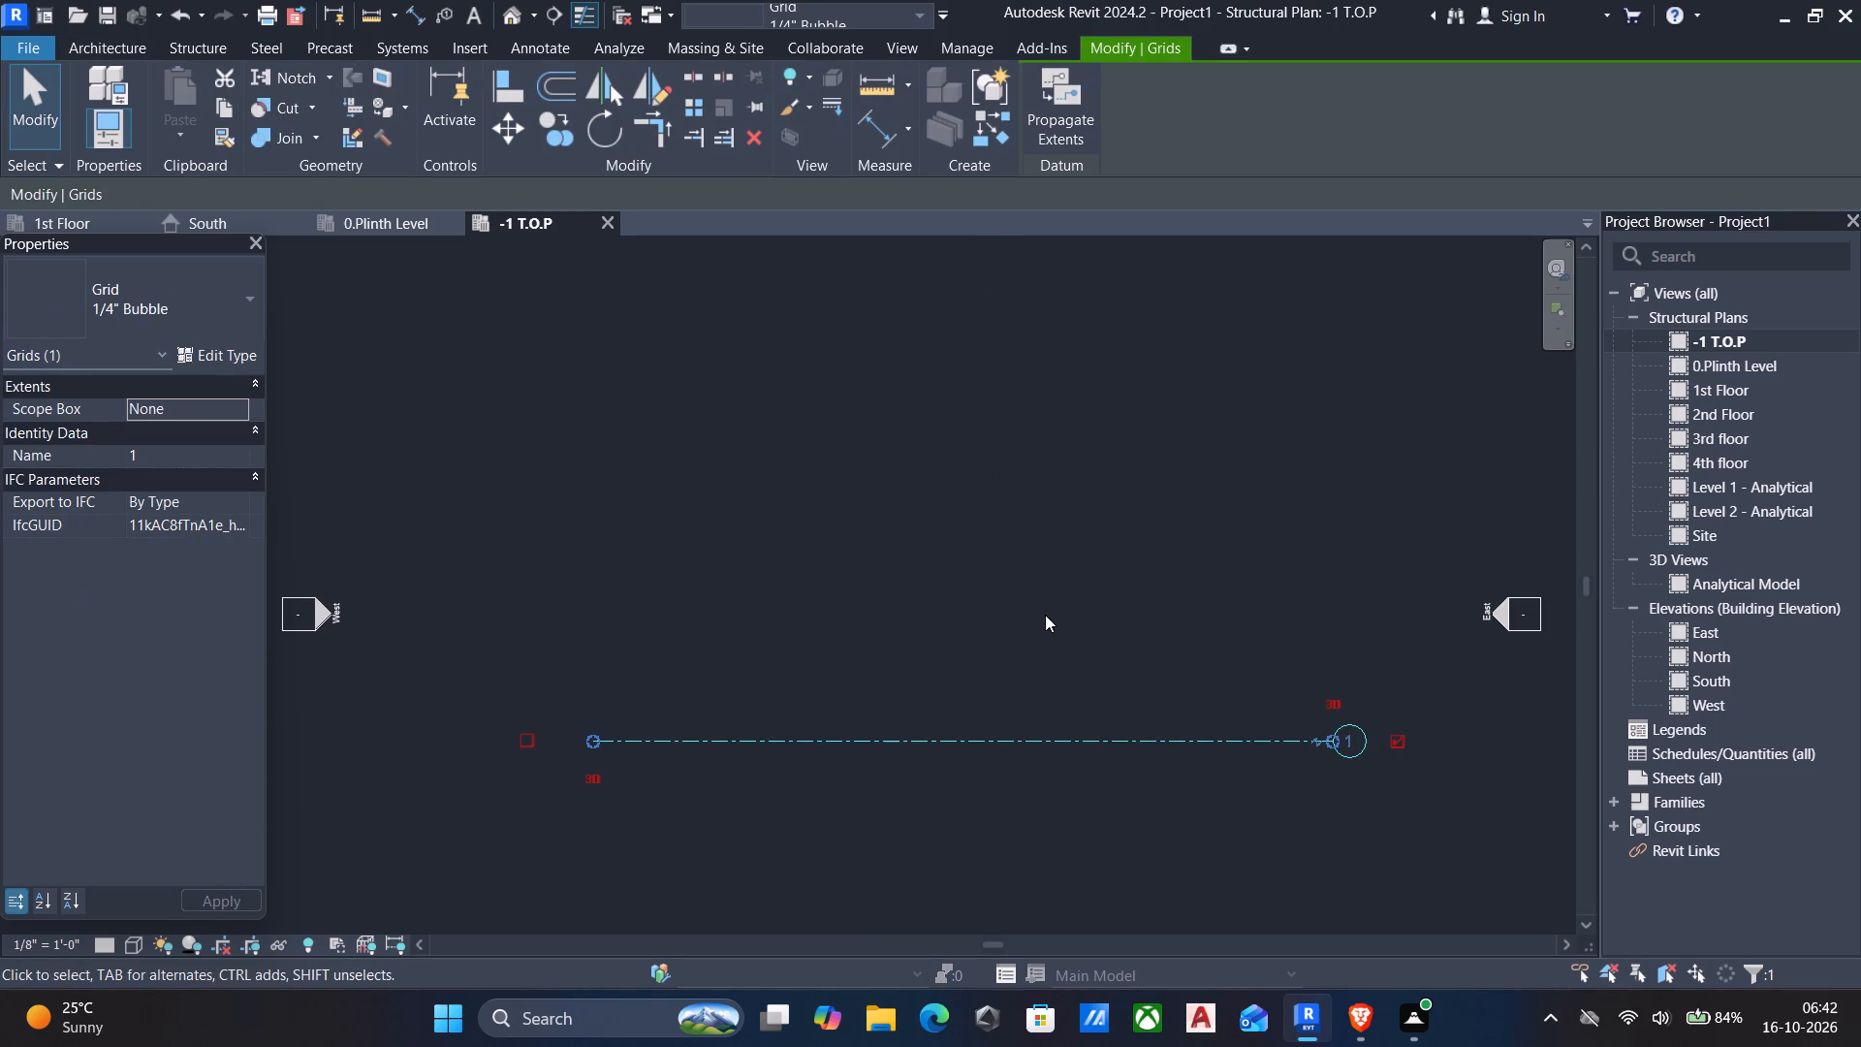
{"action": "type", "text": "cs"}
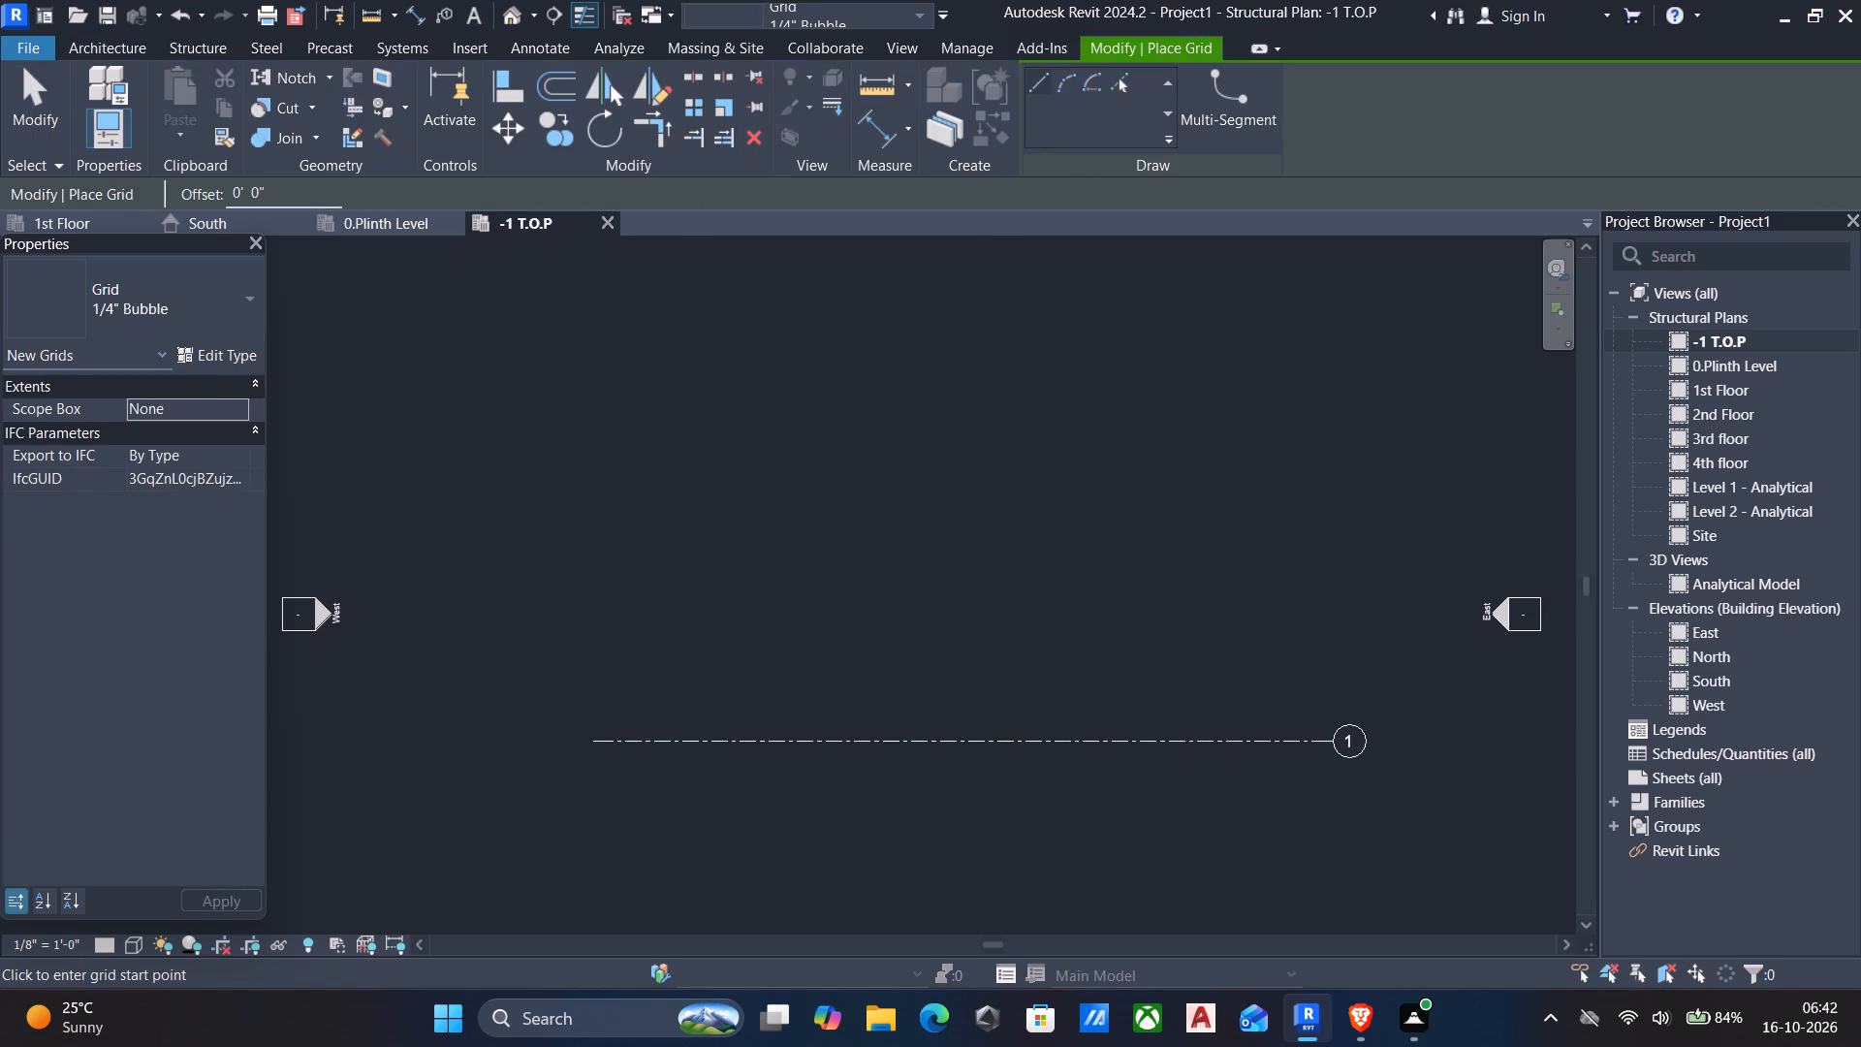
{"action": "left_click_drag", "start_coordinate": [308, 198], "coordinate": [177, 180]}
{"action": "type", "text": "15'"}
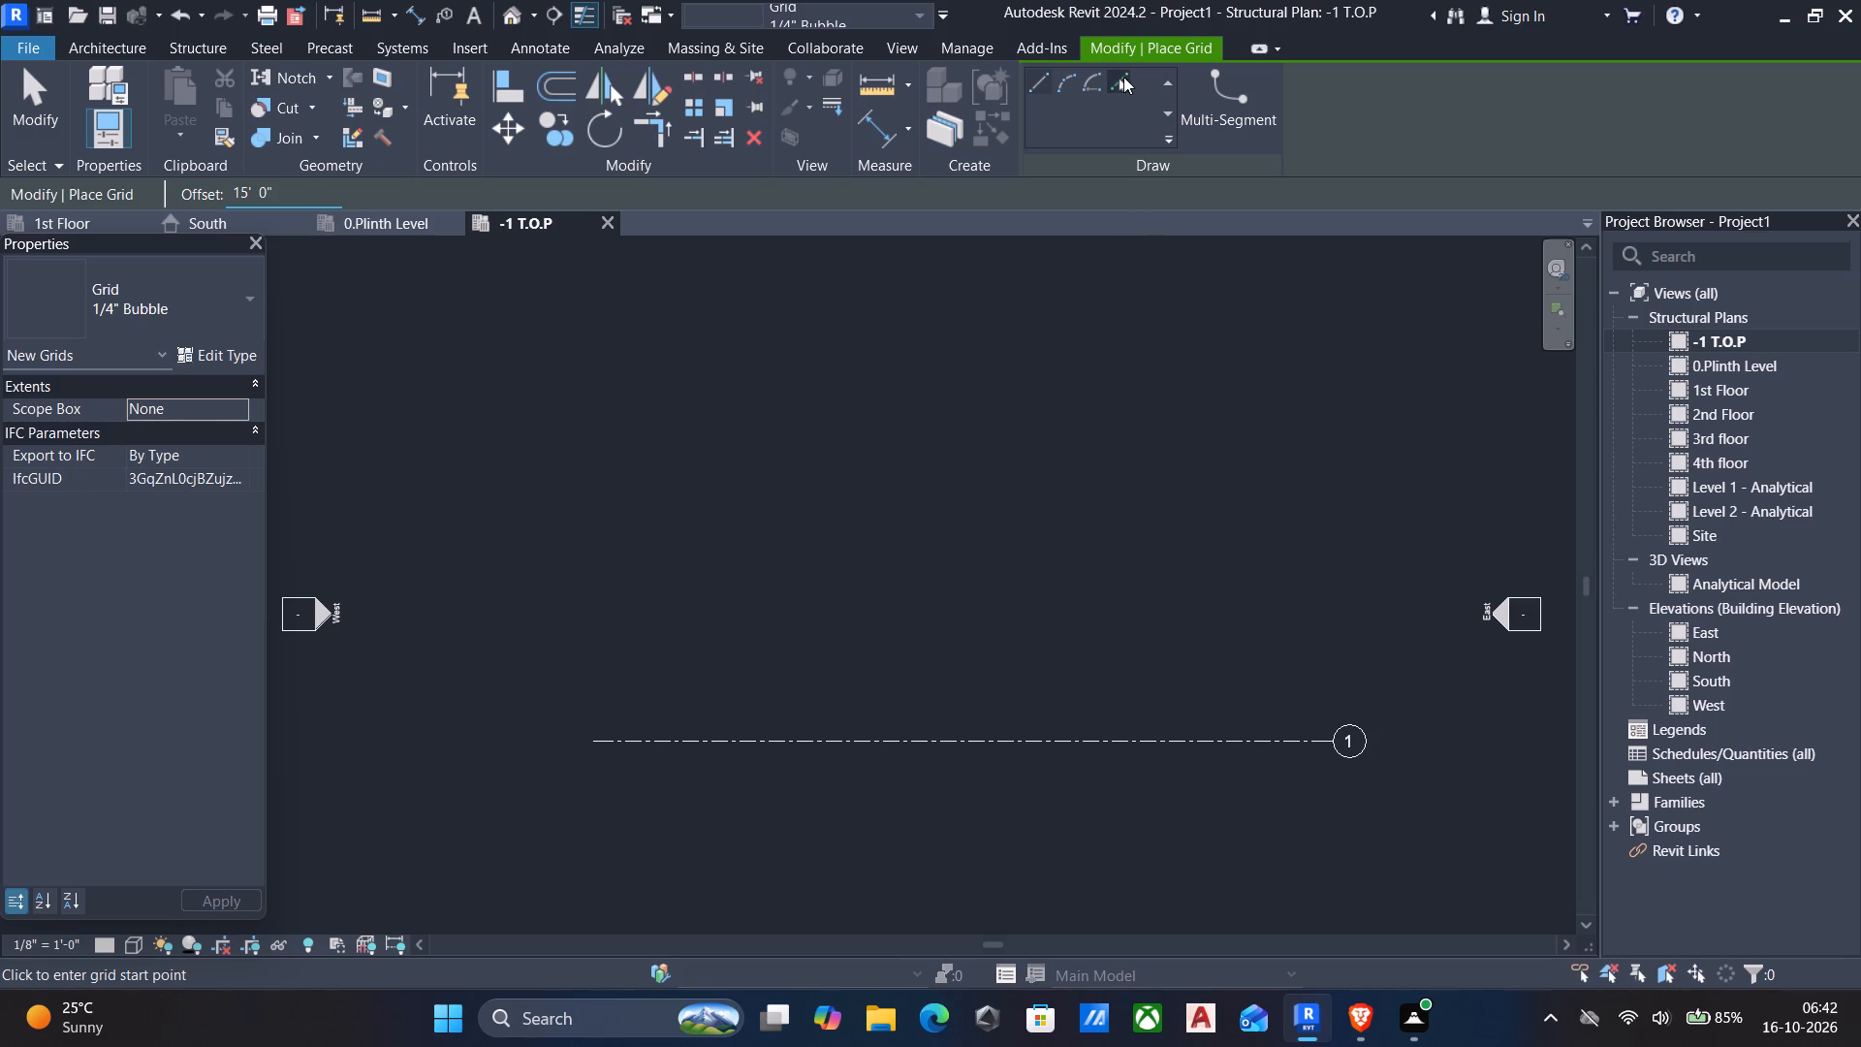
{"action": "left_click", "coordinate": [1123, 77]}
{"action": "left_click", "coordinate": [1052, 735]}
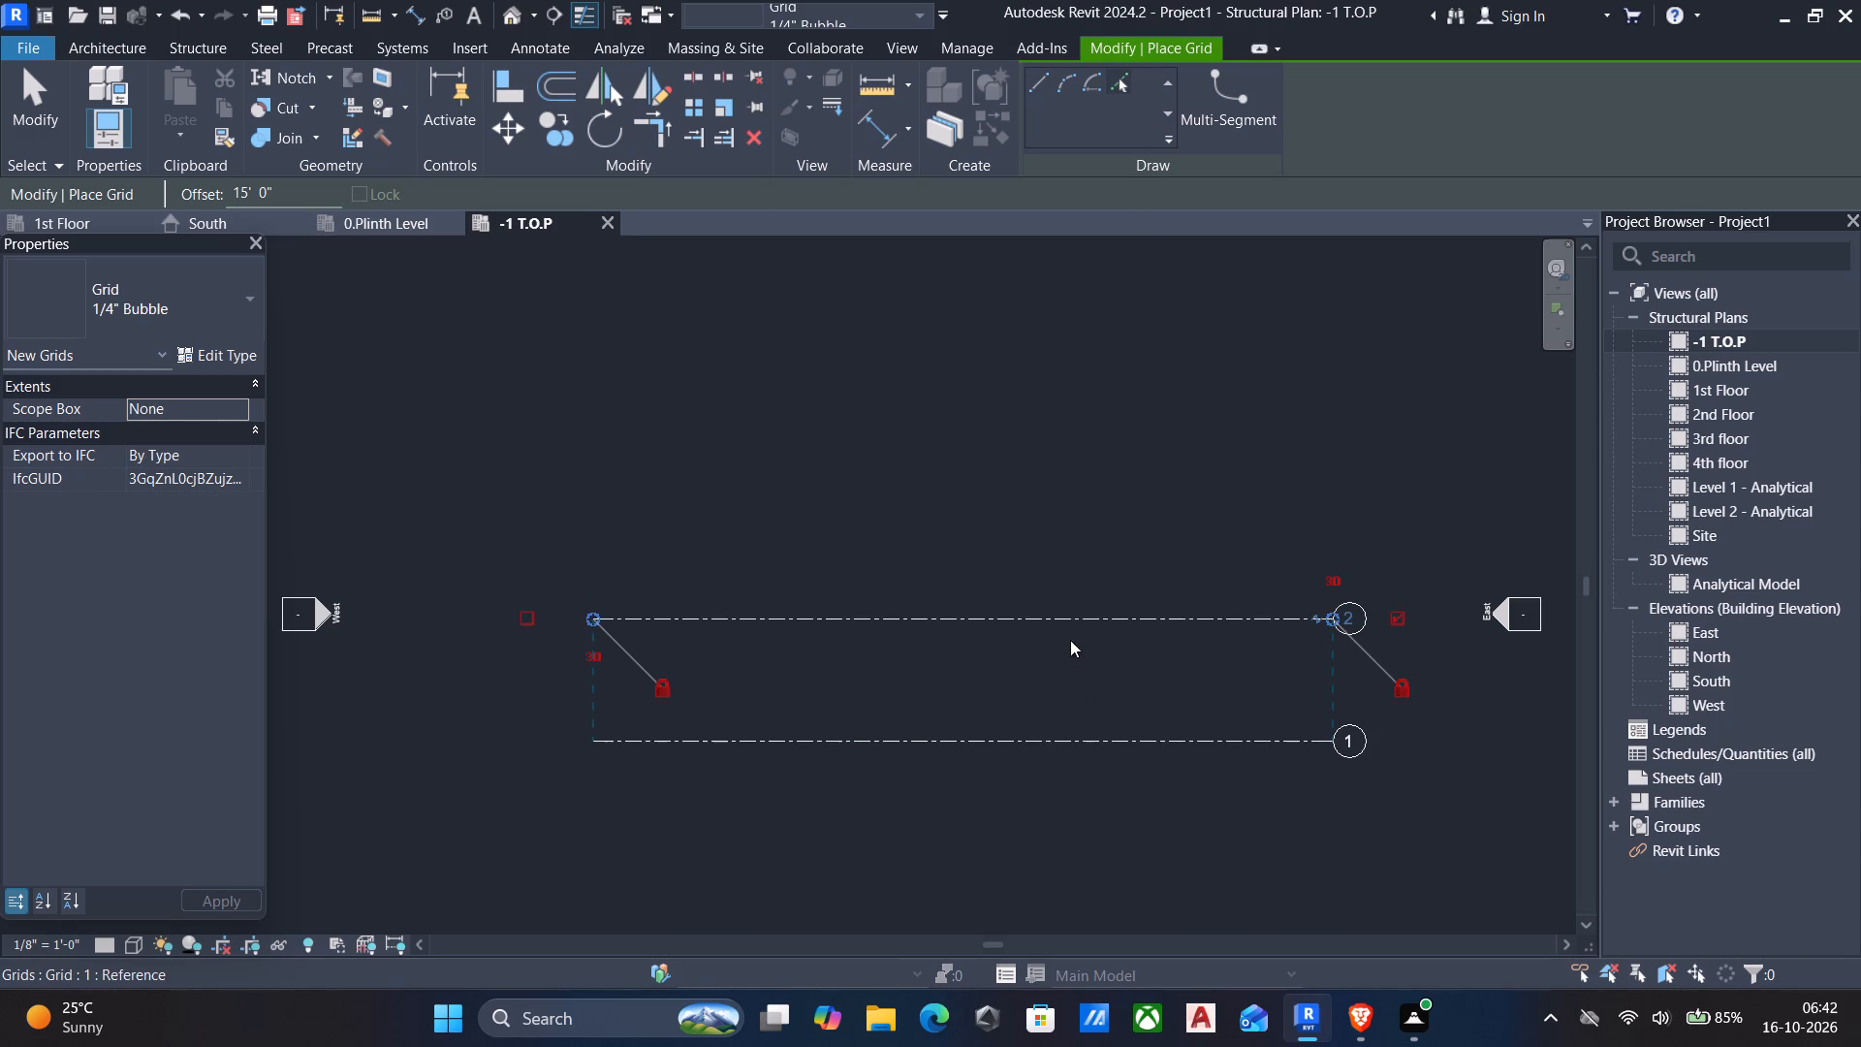
{"action": "left_click", "coordinate": [1059, 610]}
{"action": "left_click", "coordinate": [1046, 491]}
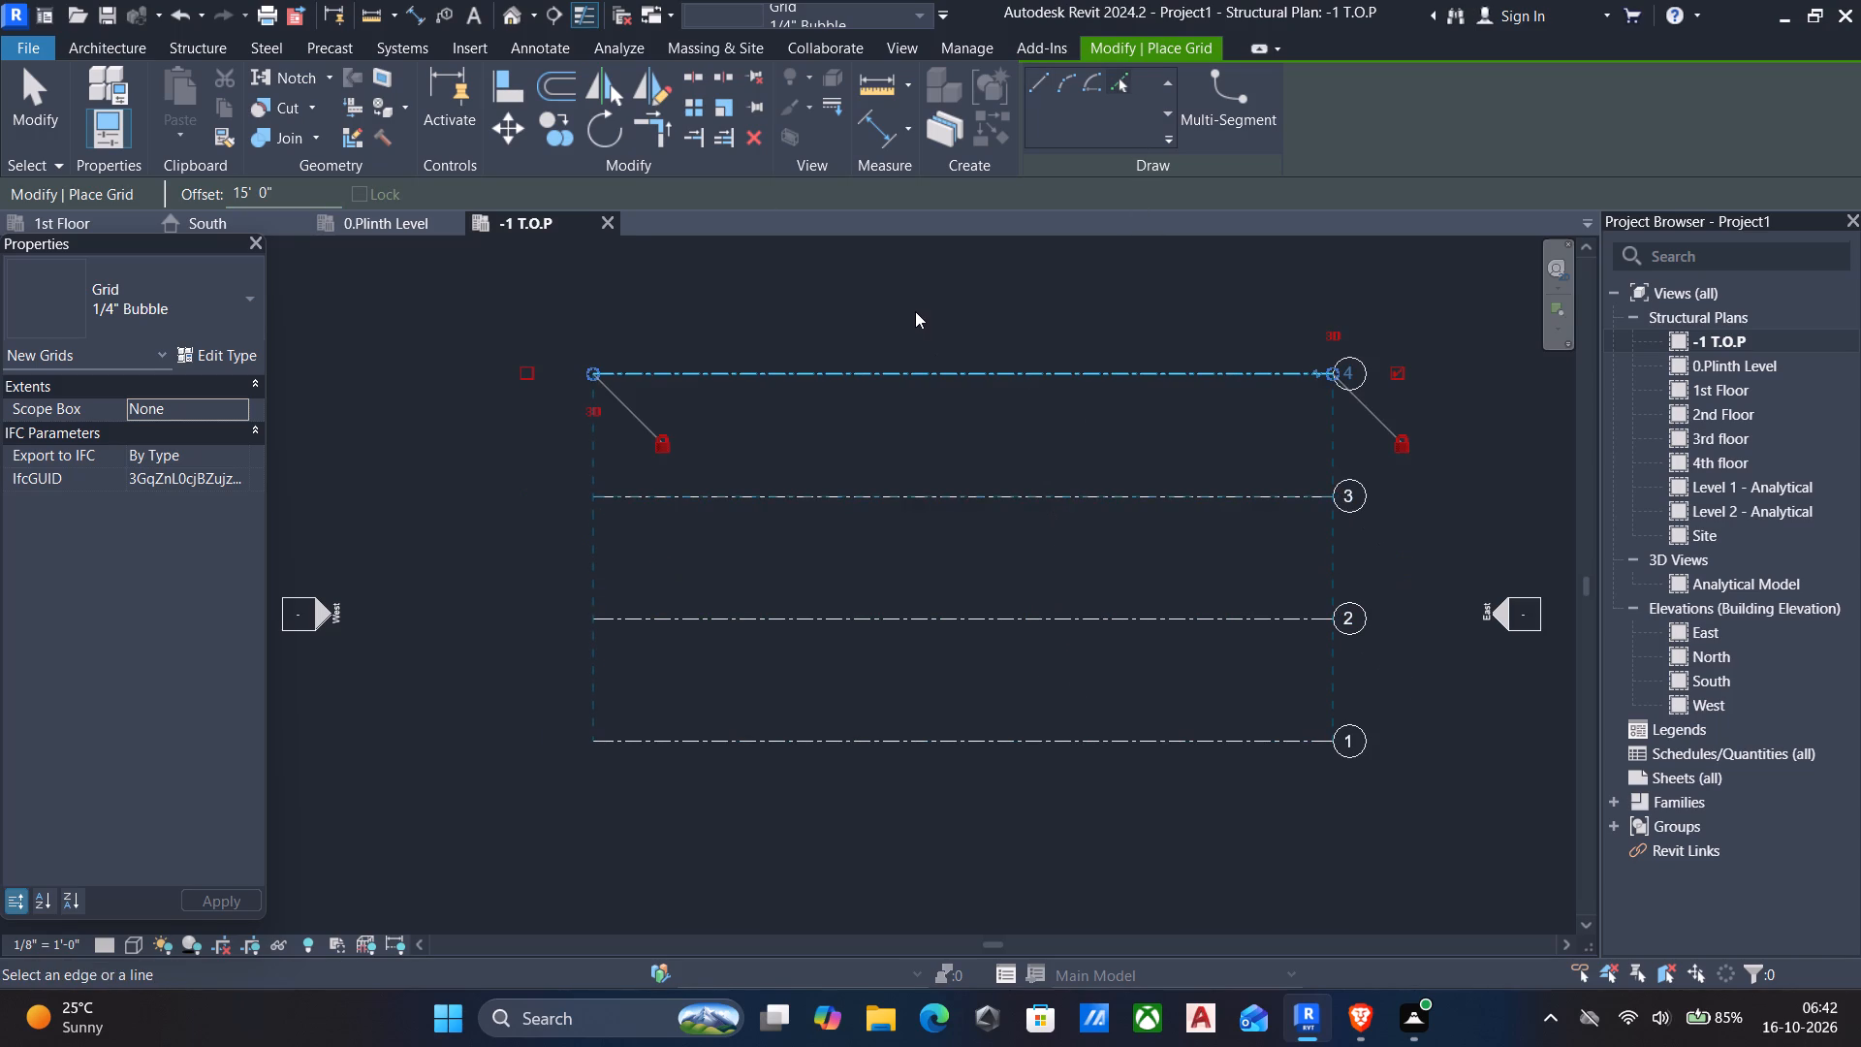
{"action": "left_click", "coordinate": [927, 372]}
{"action": "middle_click_drag", "start_coordinate": [927, 377], "coordinate": [886, 574]}
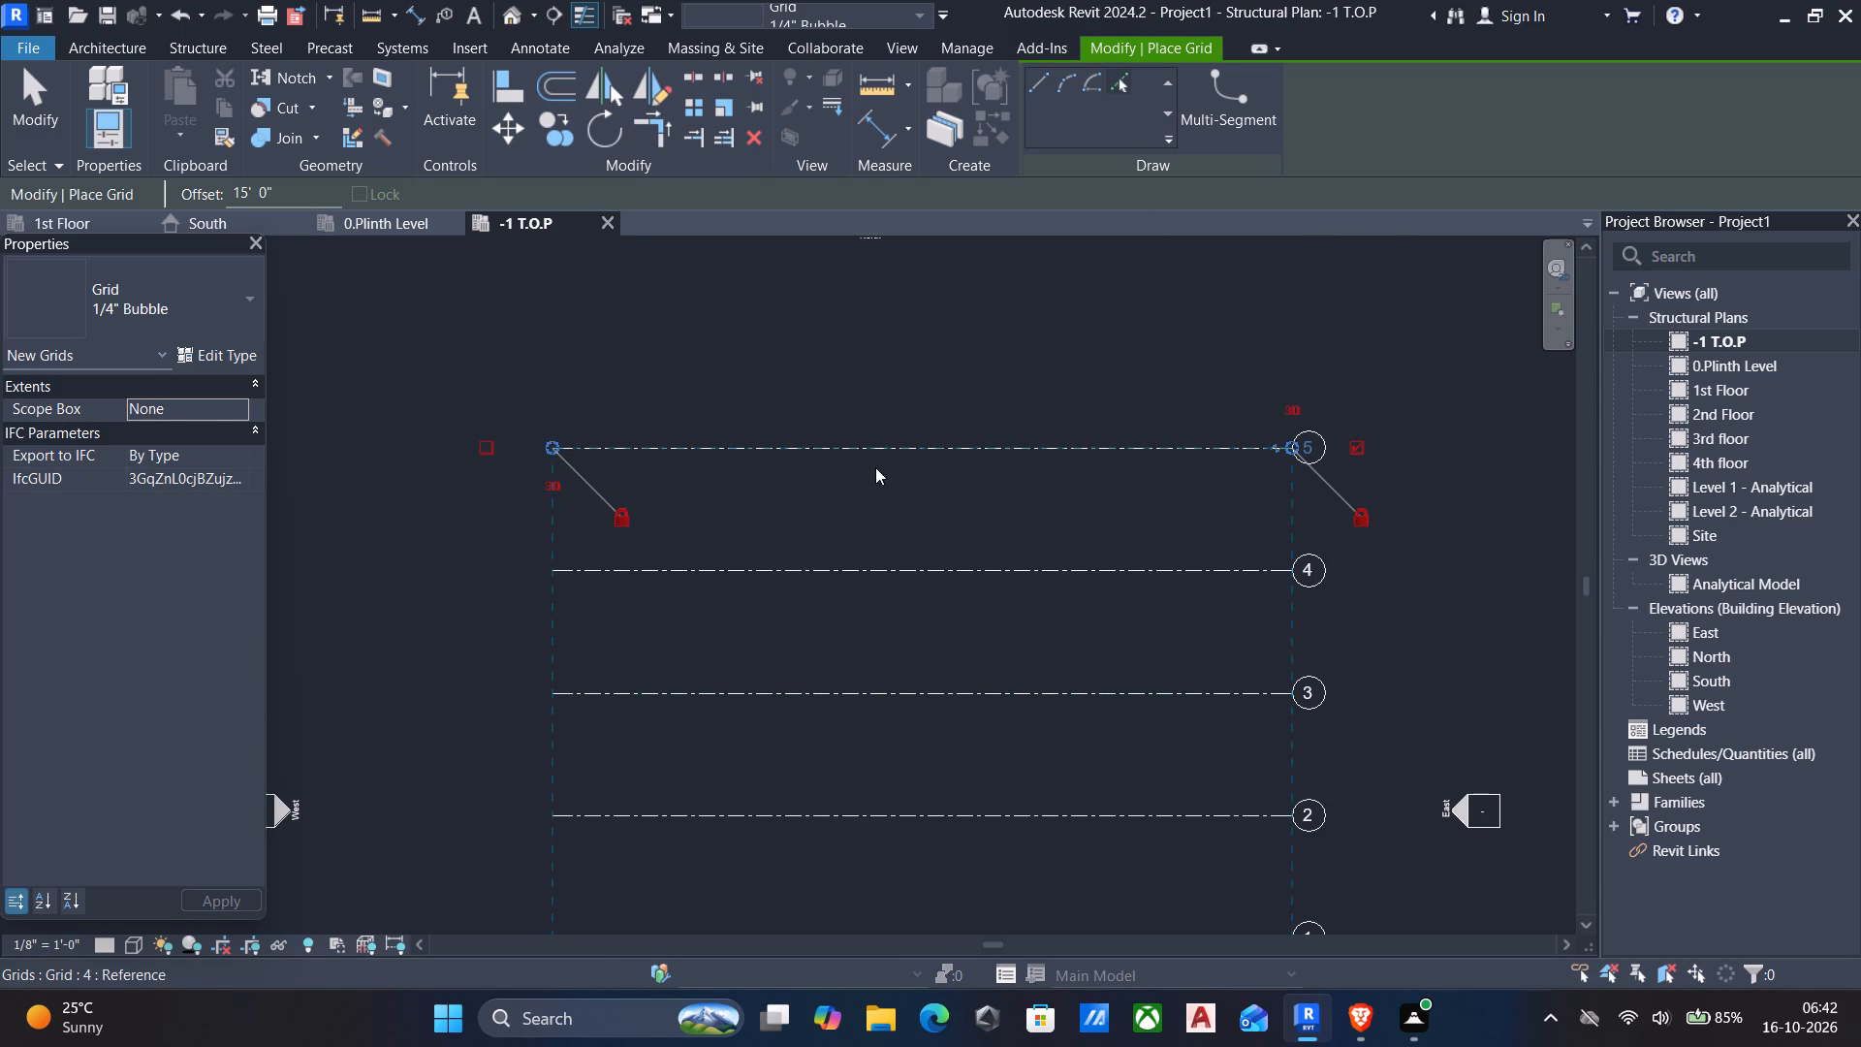
{"action": "left_click", "coordinate": [874, 447]}
{"action": "scroll", "coordinate": [874, 447], "scroll_direction": "down", "scroll_amount": 5}
{"action": "middle_click_drag", "start_coordinate": [867, 565], "coordinate": [877, 561]}
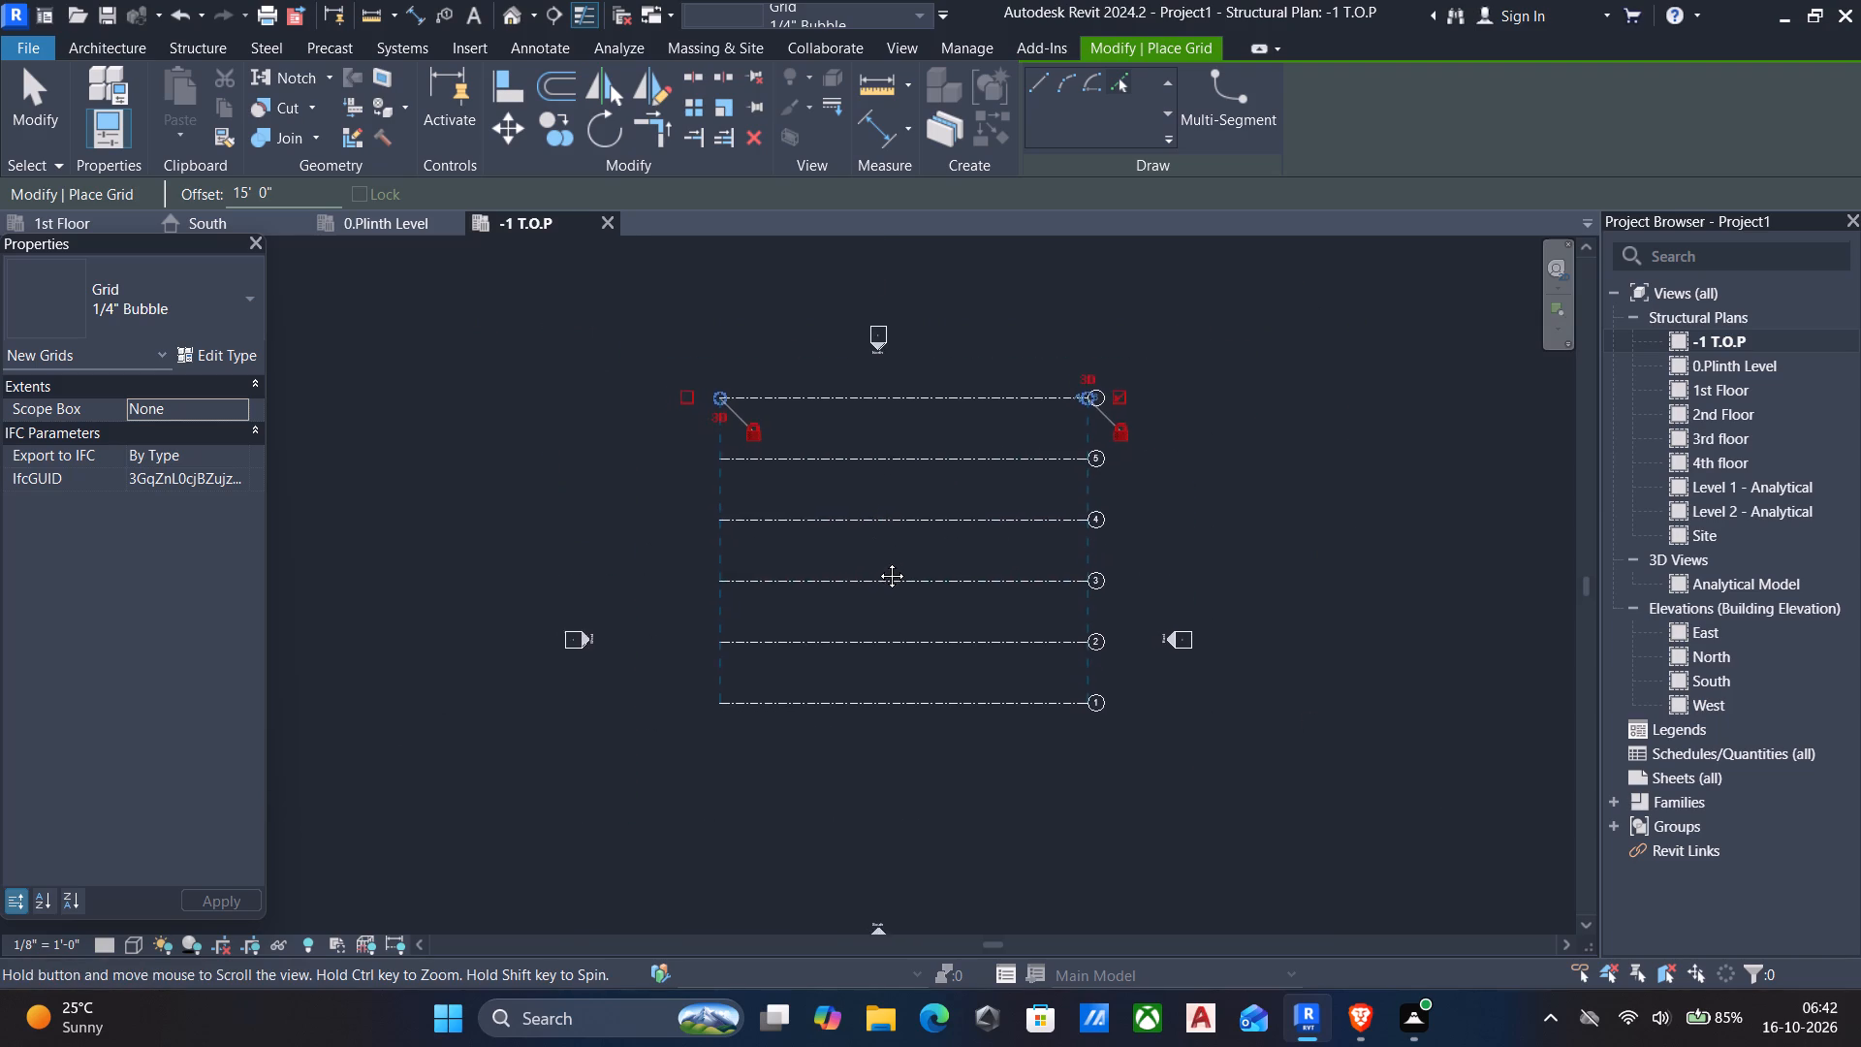
{"action": "middle_click_drag", "start_coordinate": [877, 561], "coordinate": [954, 556]}
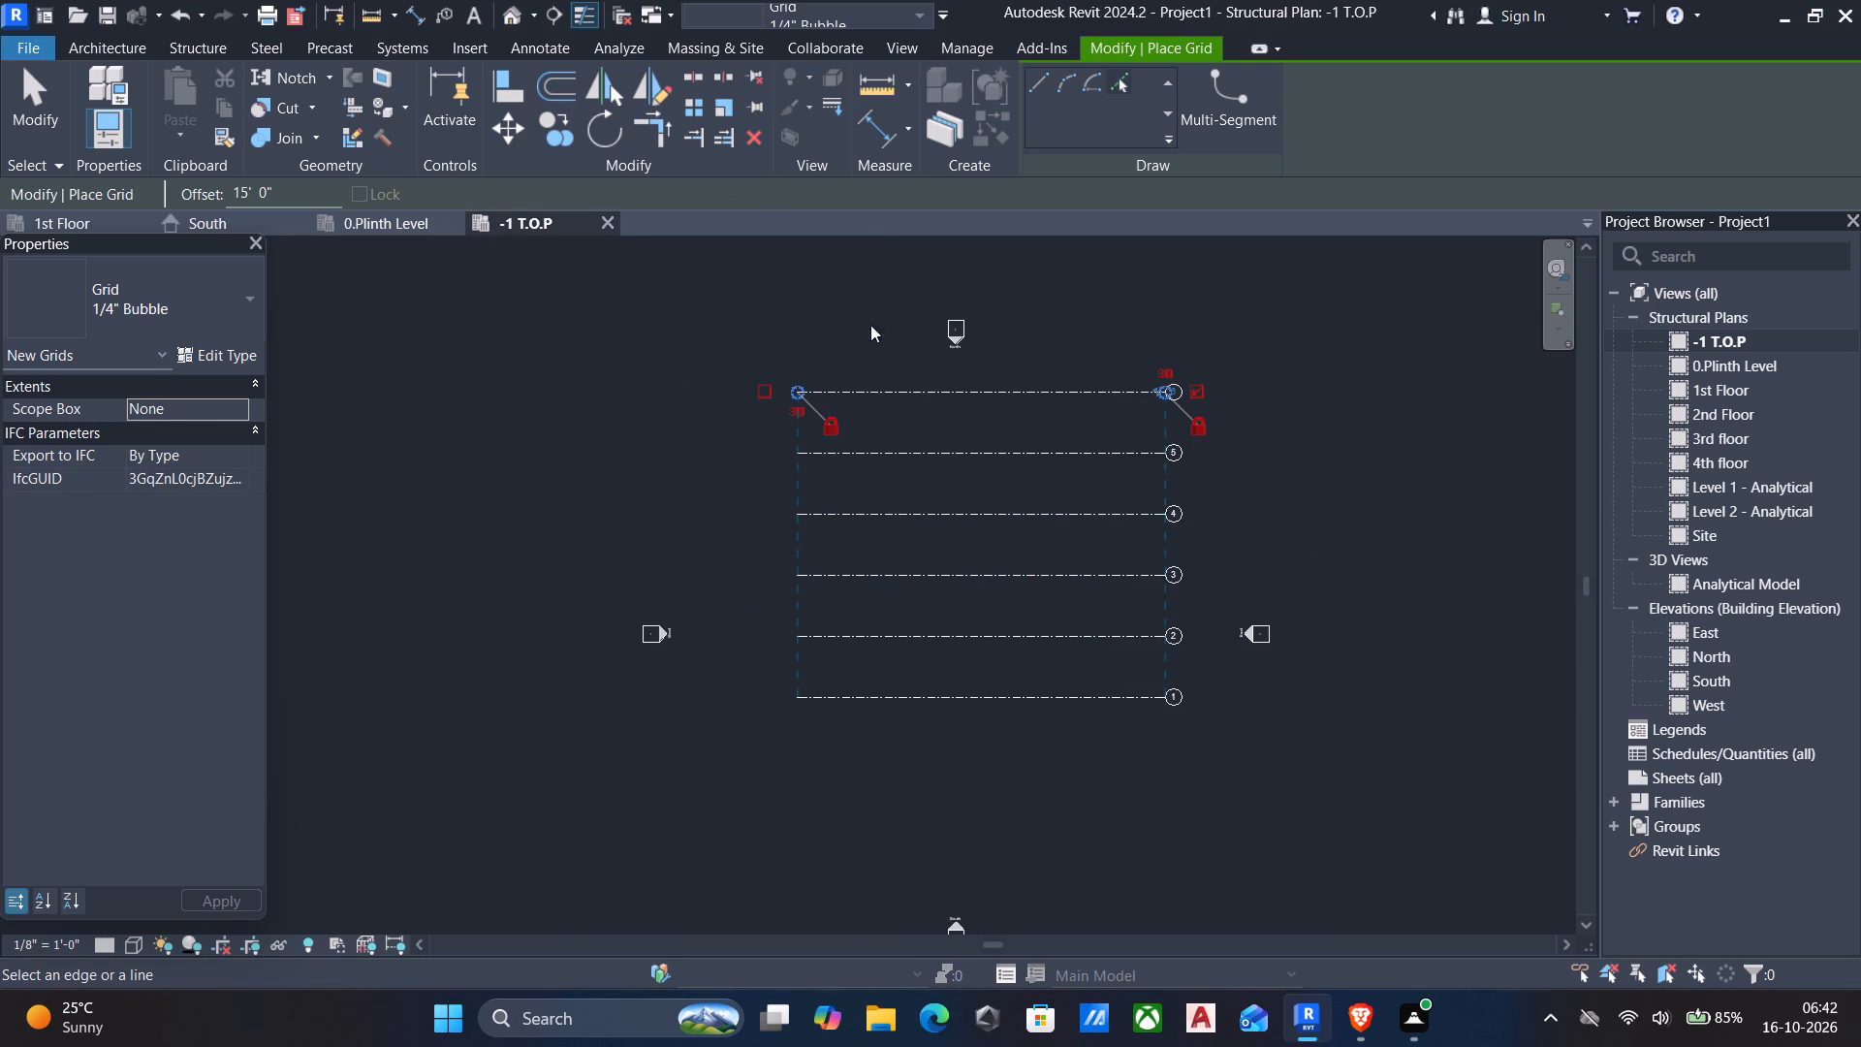
{"action": "key", "text": "Escape"}
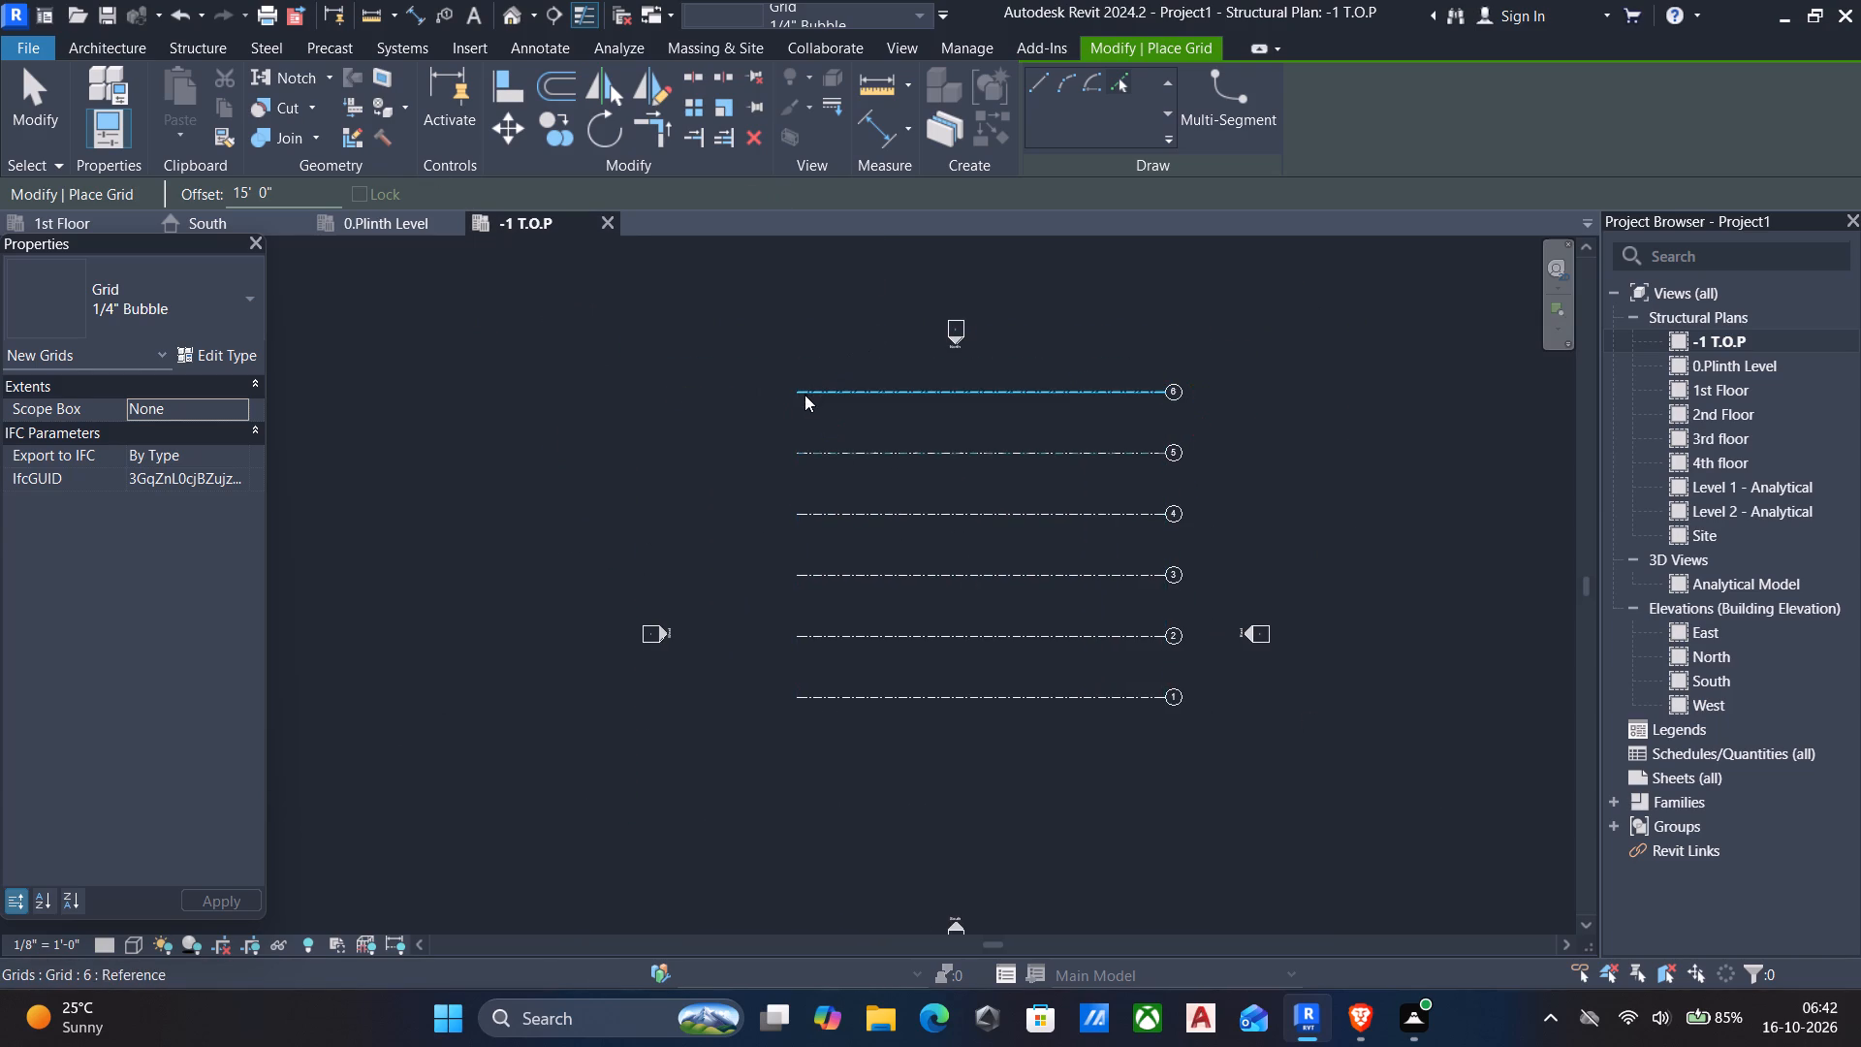
{"action": "key", "text": "Escape"}
Extend the west ends of the six aligned horizontal grids farther toward the West elevation marker.
{"action": "left_click", "coordinate": [796, 385]}
{"action": "left_click_drag", "start_coordinate": [801, 391], "coordinate": [729, 386]}
Move all six horizontal grids south together so they sit more centrally between the North and South elevation markers.
{"action": "middle_click_drag", "start_coordinate": [873, 419], "coordinate": [909, 444]}
{"action": "scroll", "coordinate": [917, 449], "scroll_direction": "down", "scroll_amount": 3}
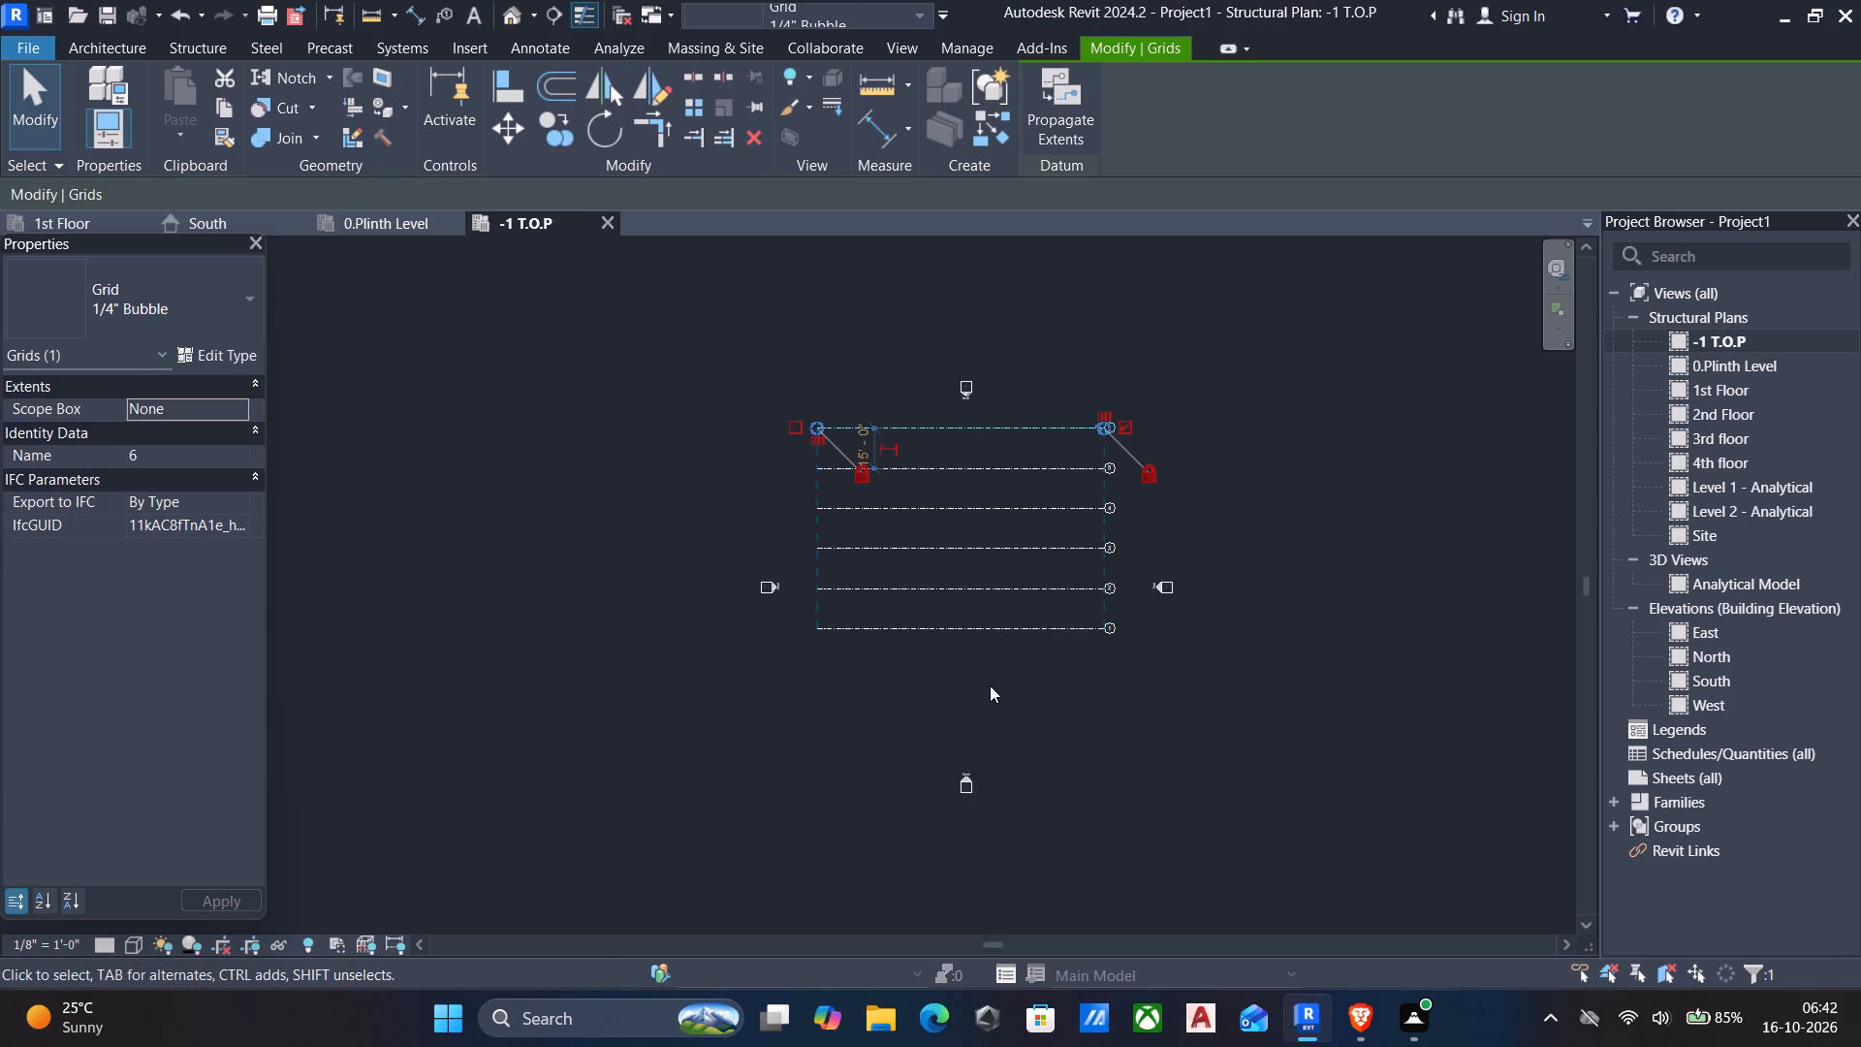
{"action": "left_click_drag", "start_coordinate": [990, 685], "coordinate": [898, 421]}
{"action": "key", "text": "Down"}
{"action": "key", "text": "Down"}
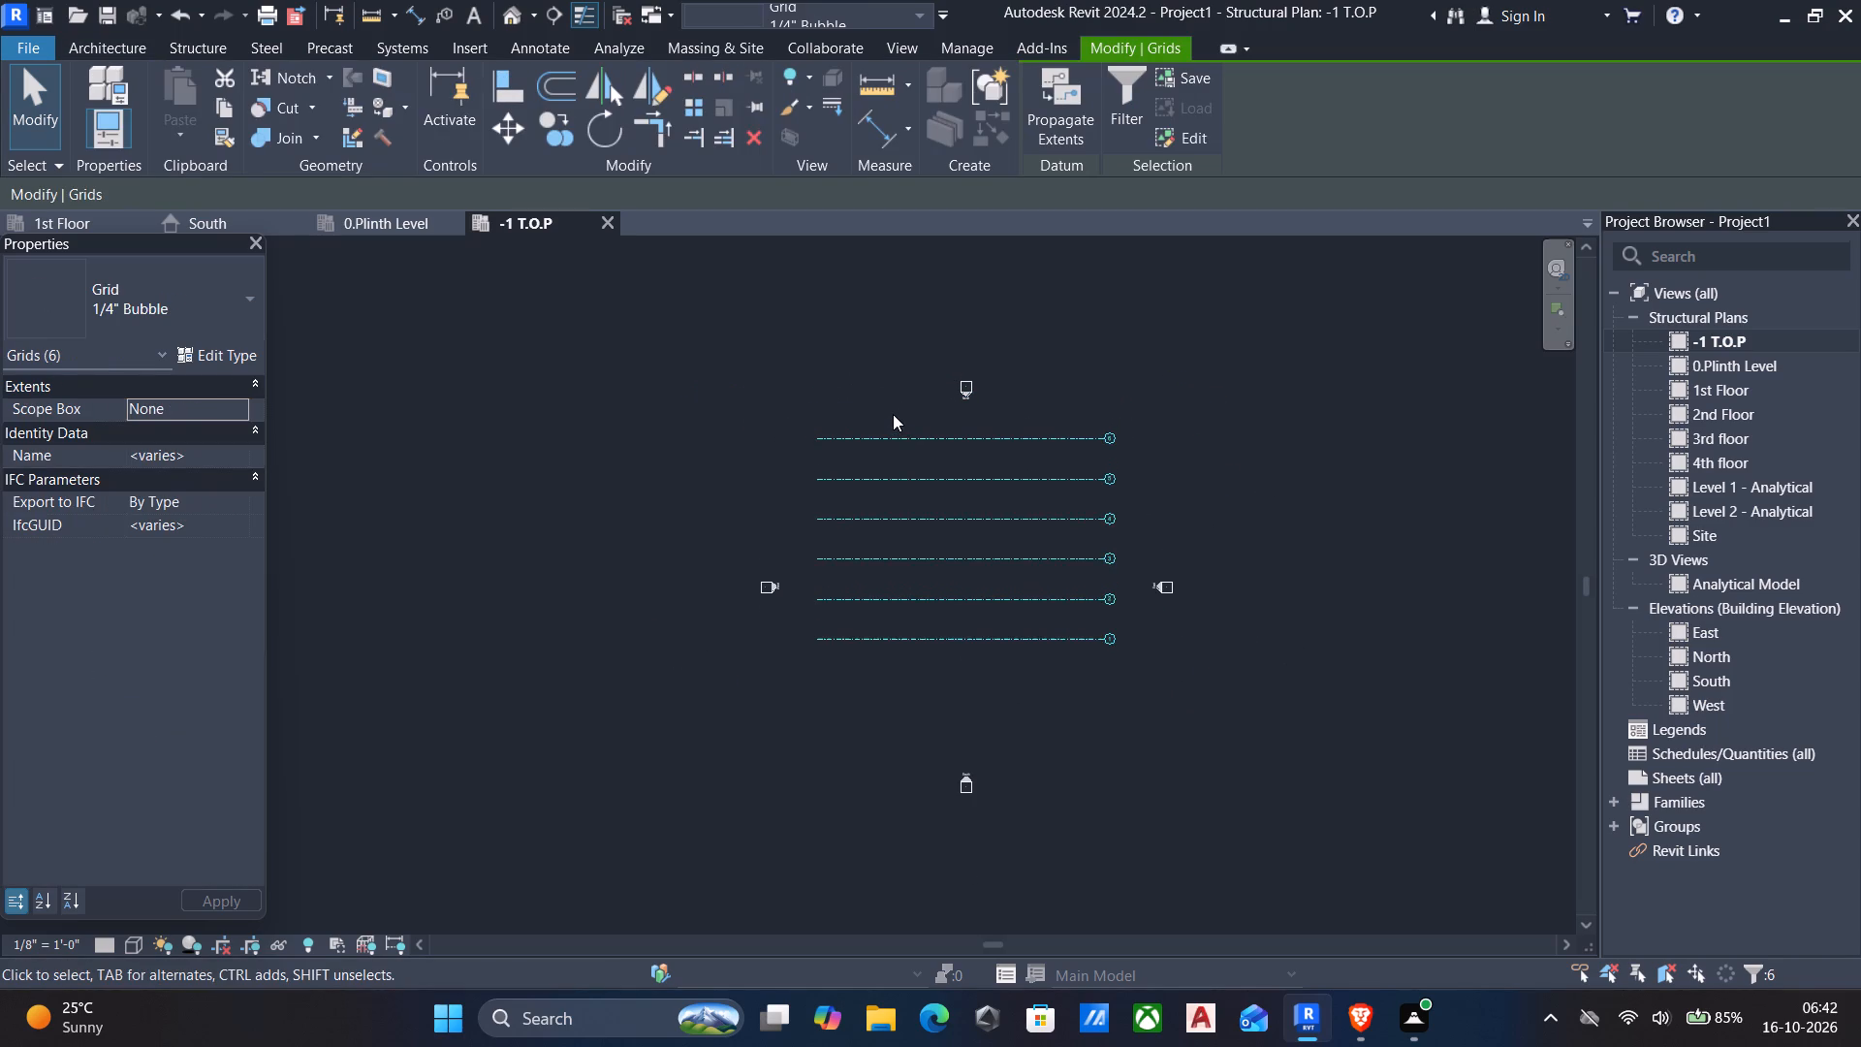
{"action": "key", "text": "Down"}
{"action": "key", "text": "Down"}
{"action": "key", "text": "Down"}
{"action": "key", "text": "Down"}
{"action": "scroll", "coordinate": [1123, 610], "scroll_direction": "up", "scroll_amount": 3}
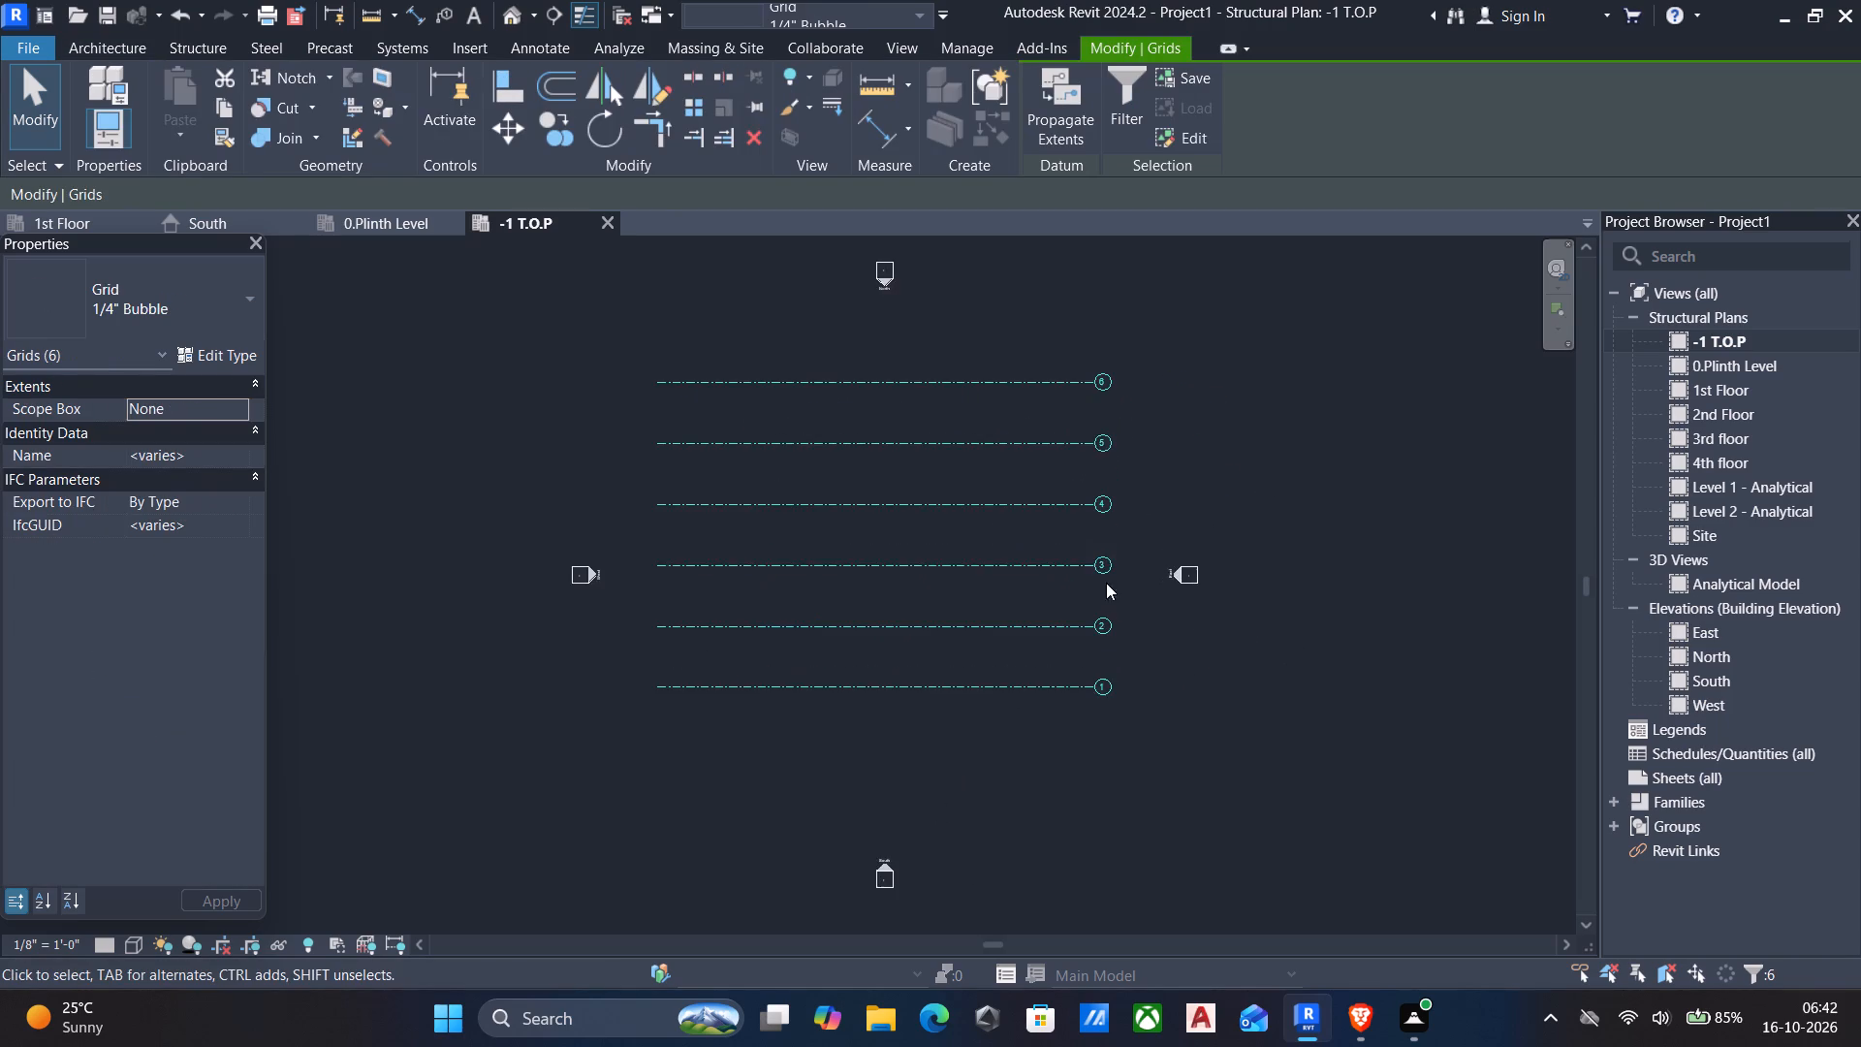
{"action": "scroll", "coordinate": [1017, 555], "scroll_direction": "up", "scroll_amount": 2}
{"action": "middle_click_drag", "start_coordinate": [1018, 549], "coordinate": [1204, 603]}
{"action": "scroll", "coordinate": [1057, 557], "scroll_direction": "up", "scroll_amount": 2}
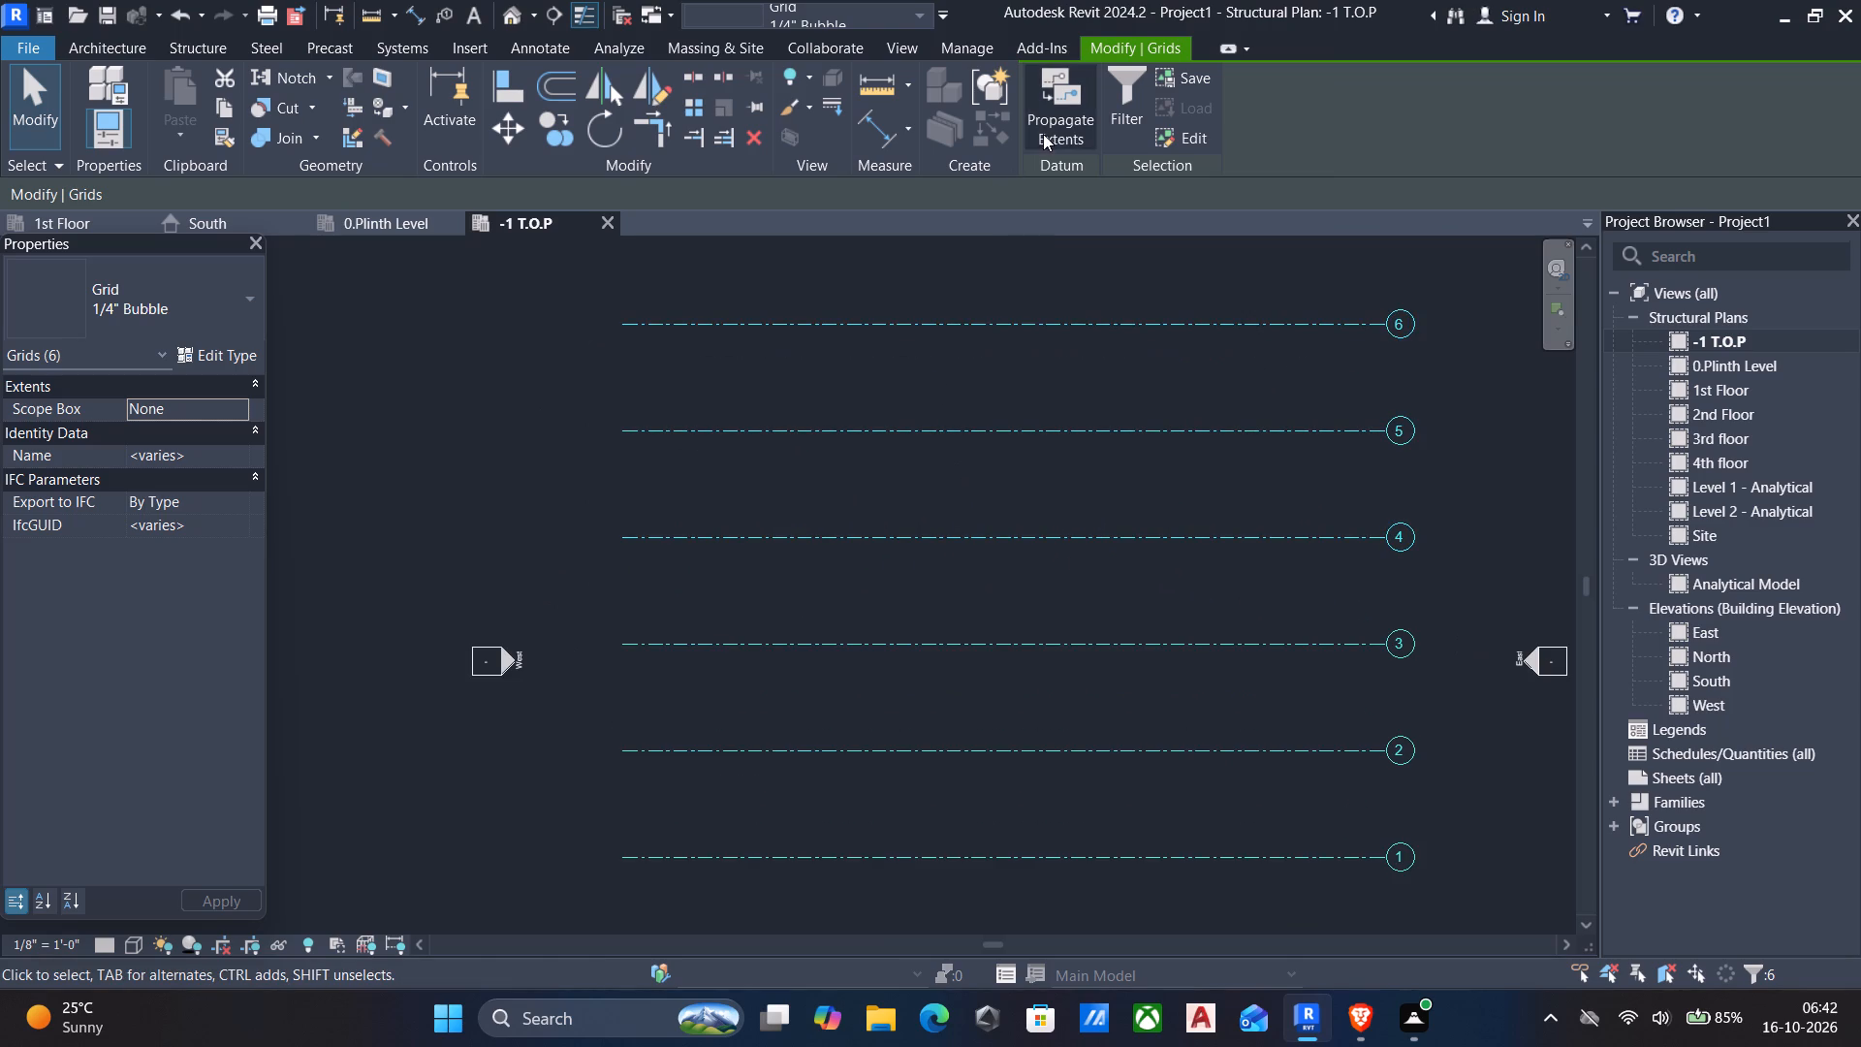
{"action": "key", "text": "Escape"}
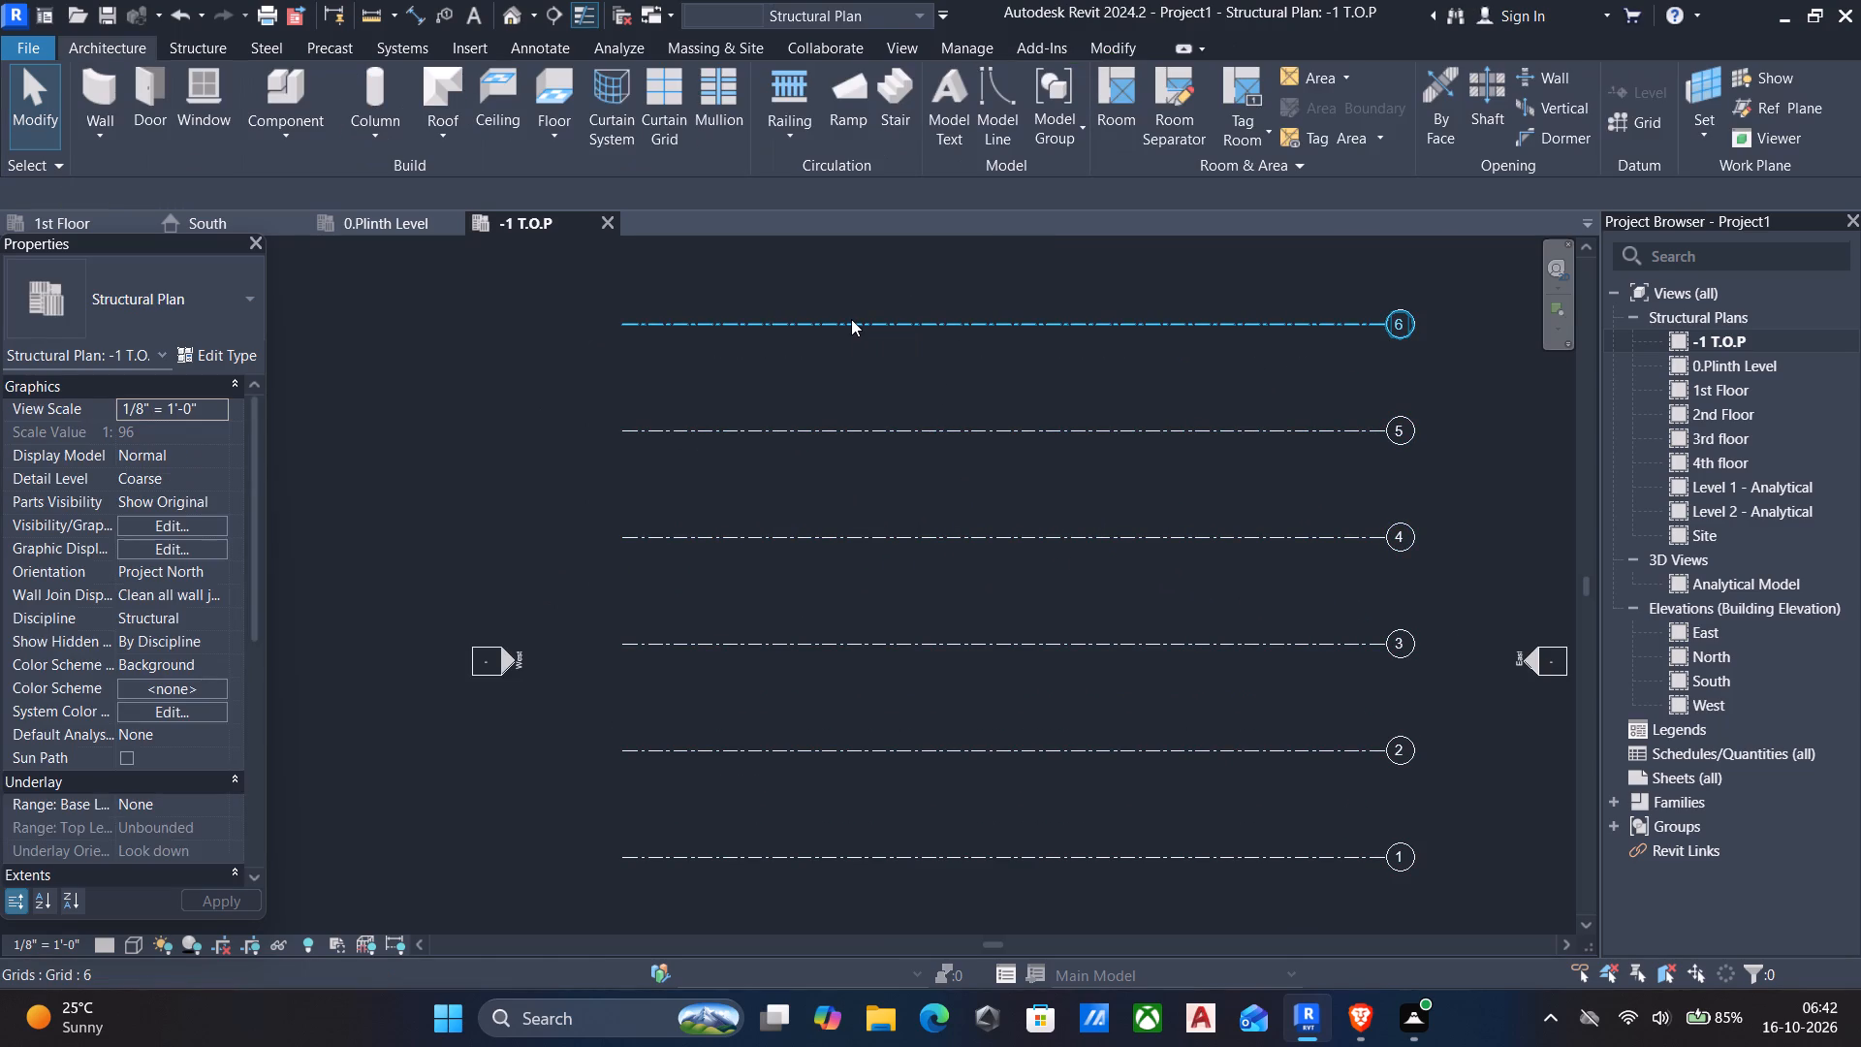
Draw a vertical grid line near the west ends of the horizontal grids, from below grid 1 to above grid 6.
{"action": "left_click", "coordinate": [851, 319]}
{"action": "type", "text": "cs"}
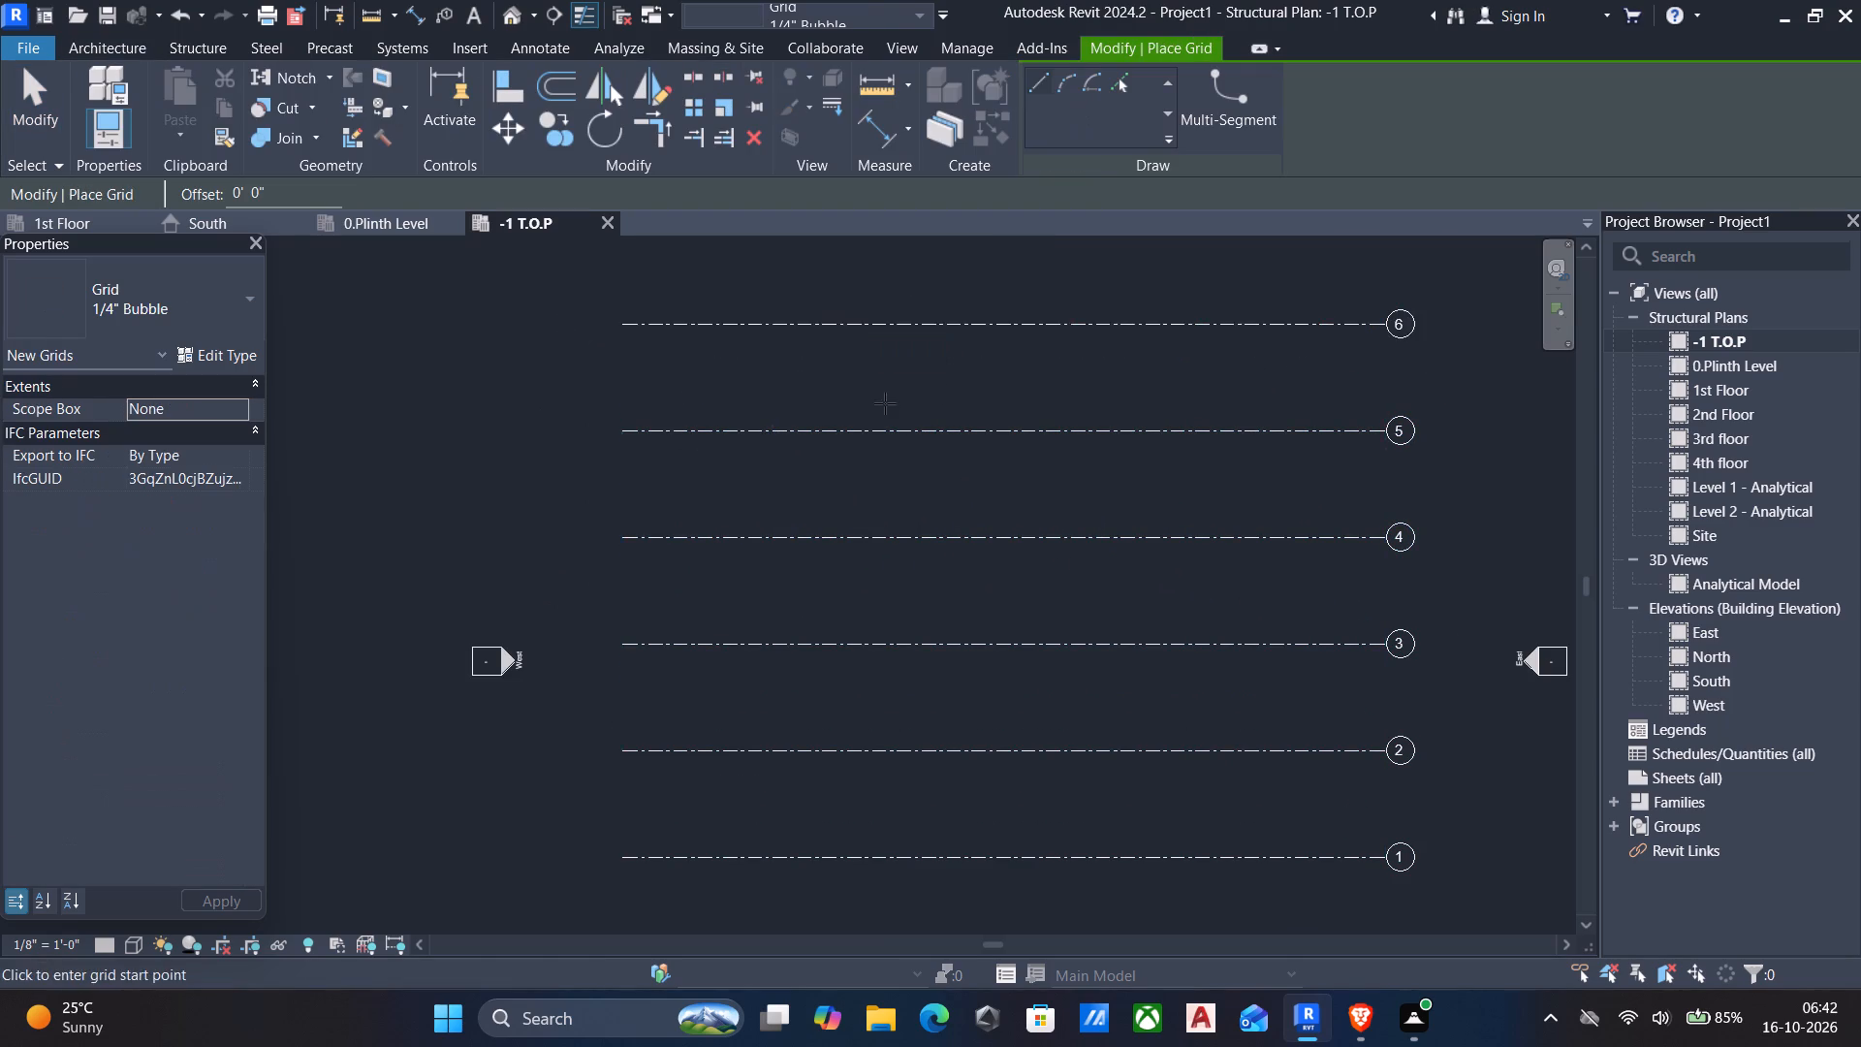
{"action": "scroll", "coordinate": [939, 430], "scroll_direction": "down", "scroll_amount": 4}
{"action": "scroll", "coordinate": [1162, 711], "scroll_direction": "up", "scroll_amount": 2}
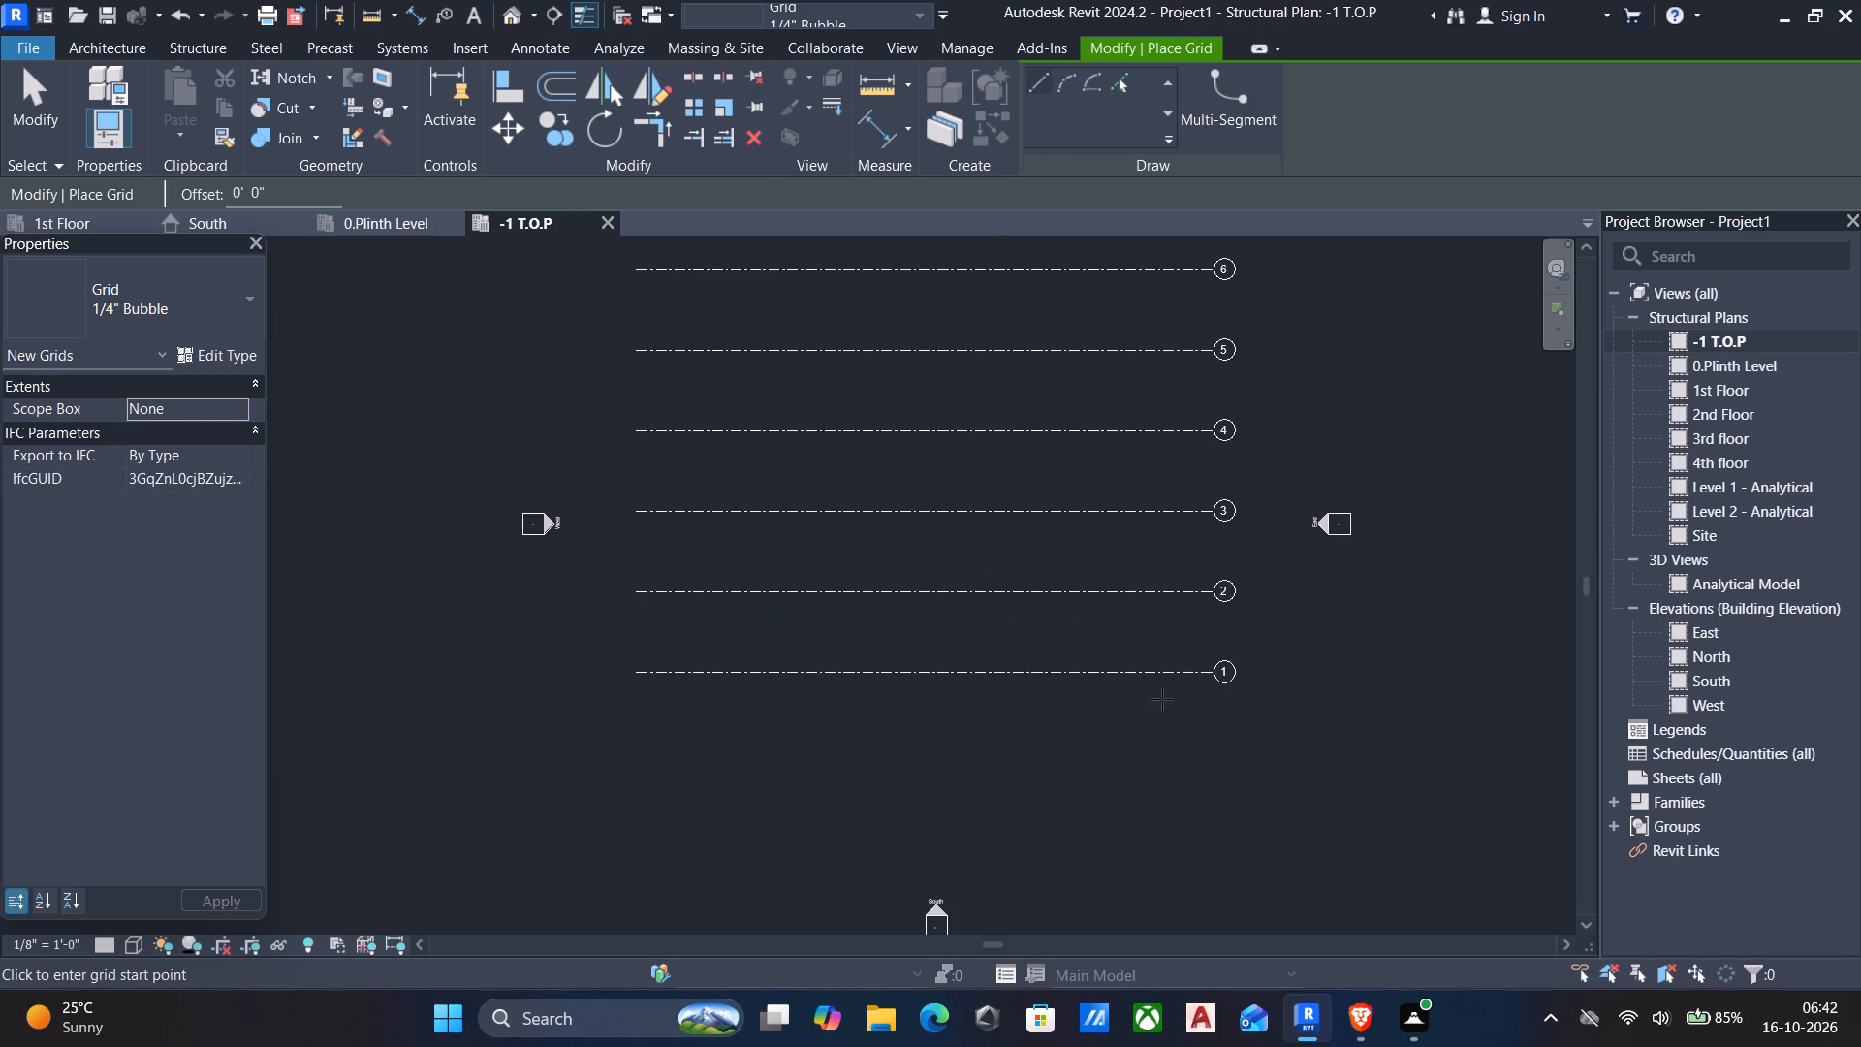
{"action": "left_click", "coordinate": [687, 705]}
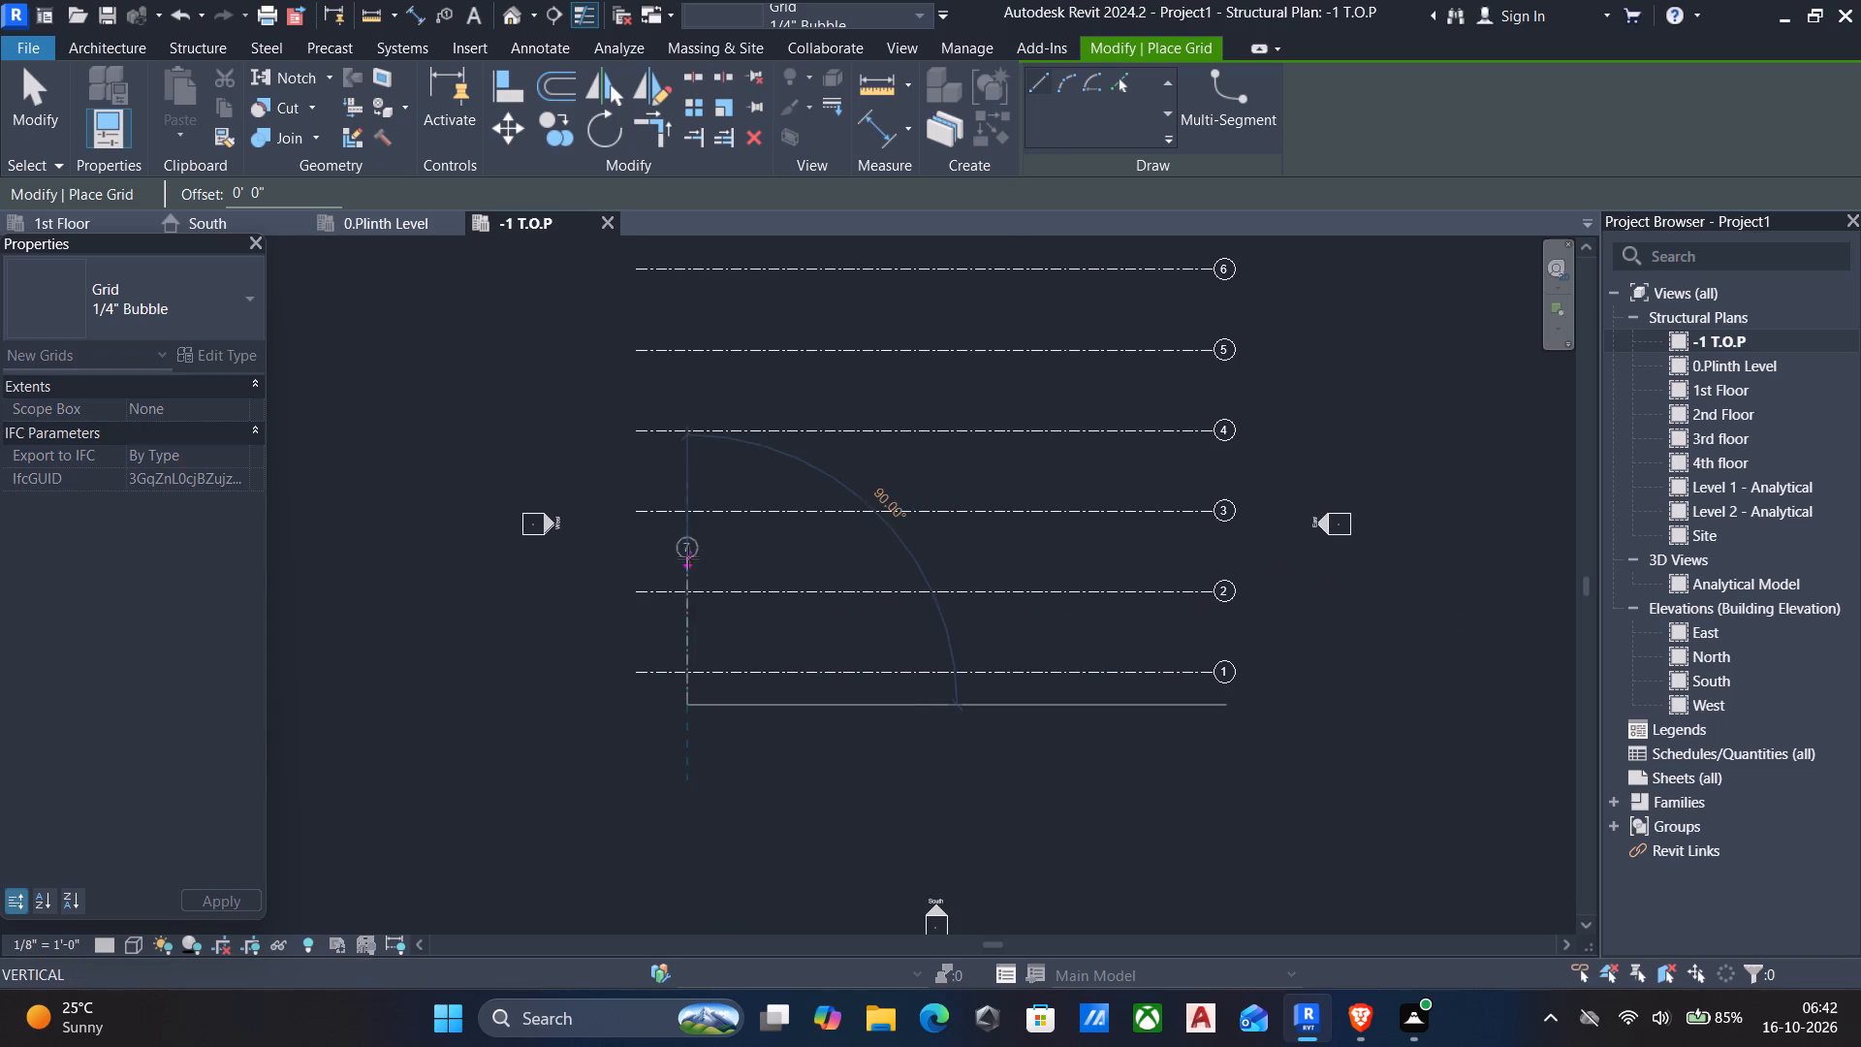
{"action": "middle_click_drag", "start_coordinate": [688, 558], "coordinate": [686, 781]}
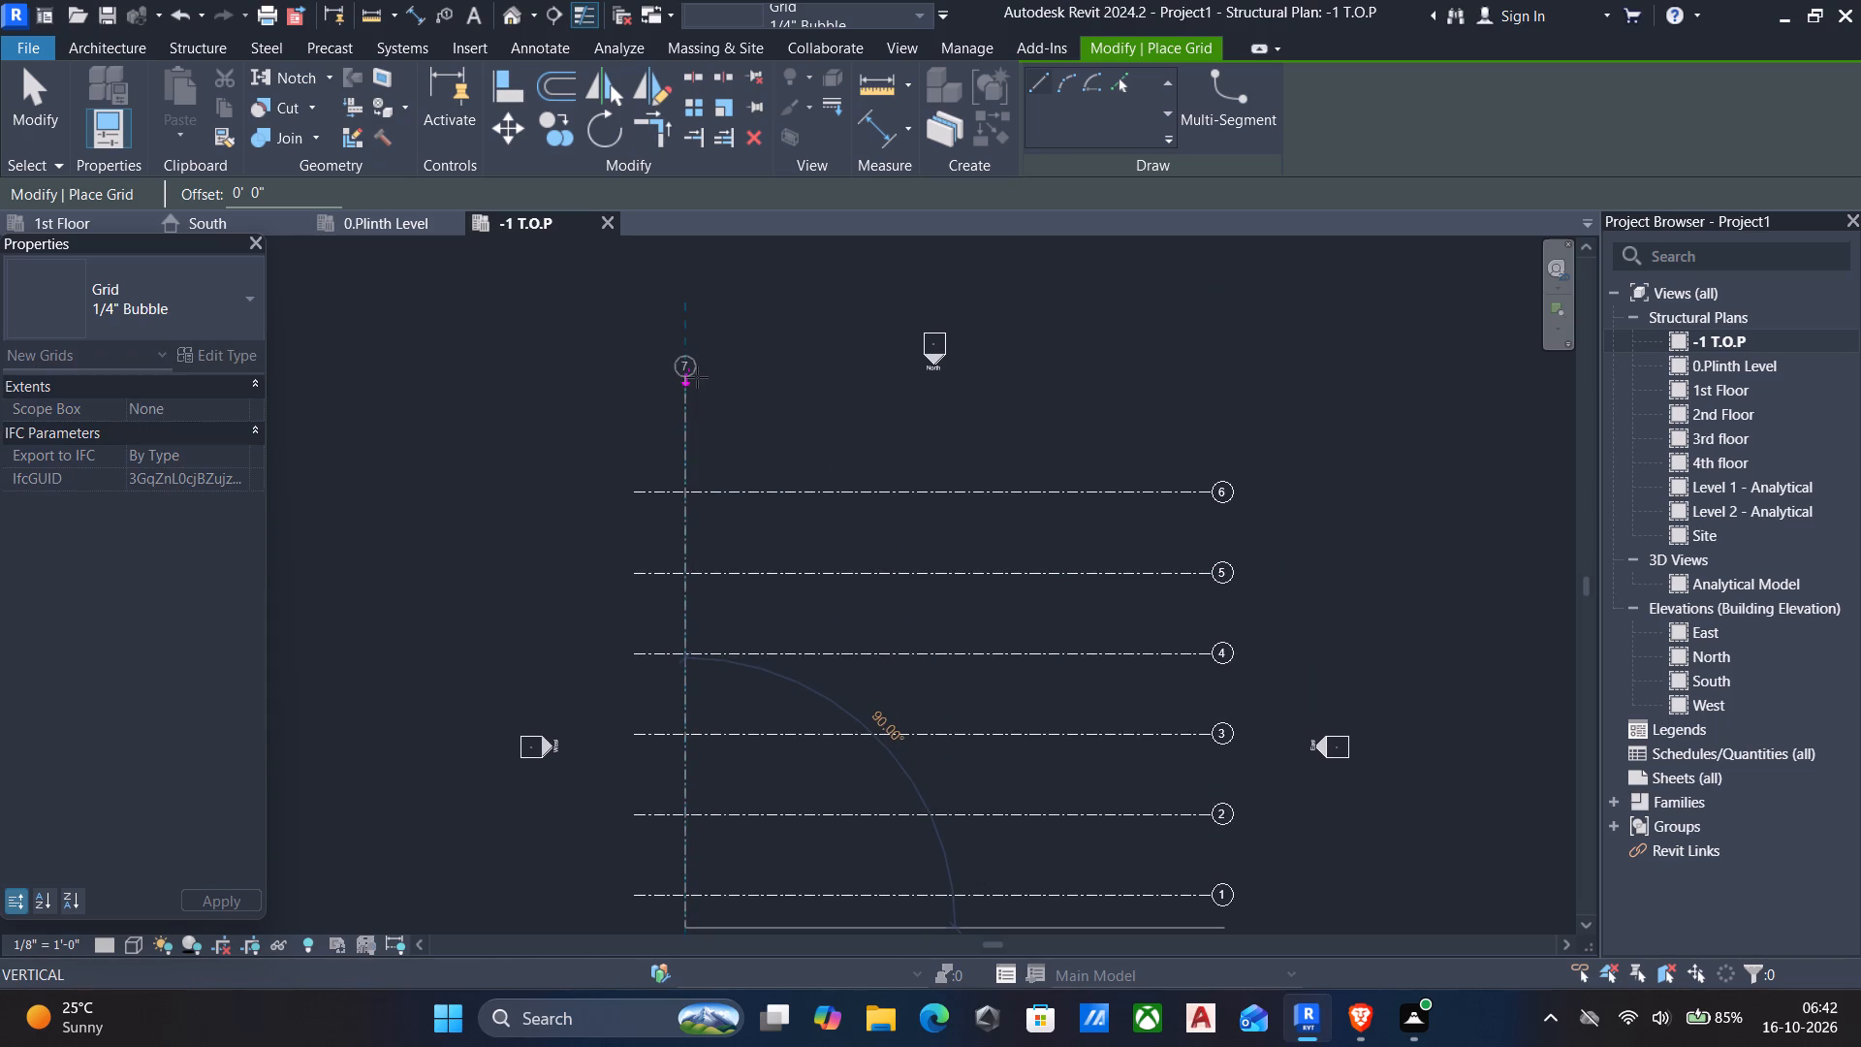
{"action": "left_click", "coordinate": [685, 422]}
{"action": "key", "text": "Escape"}
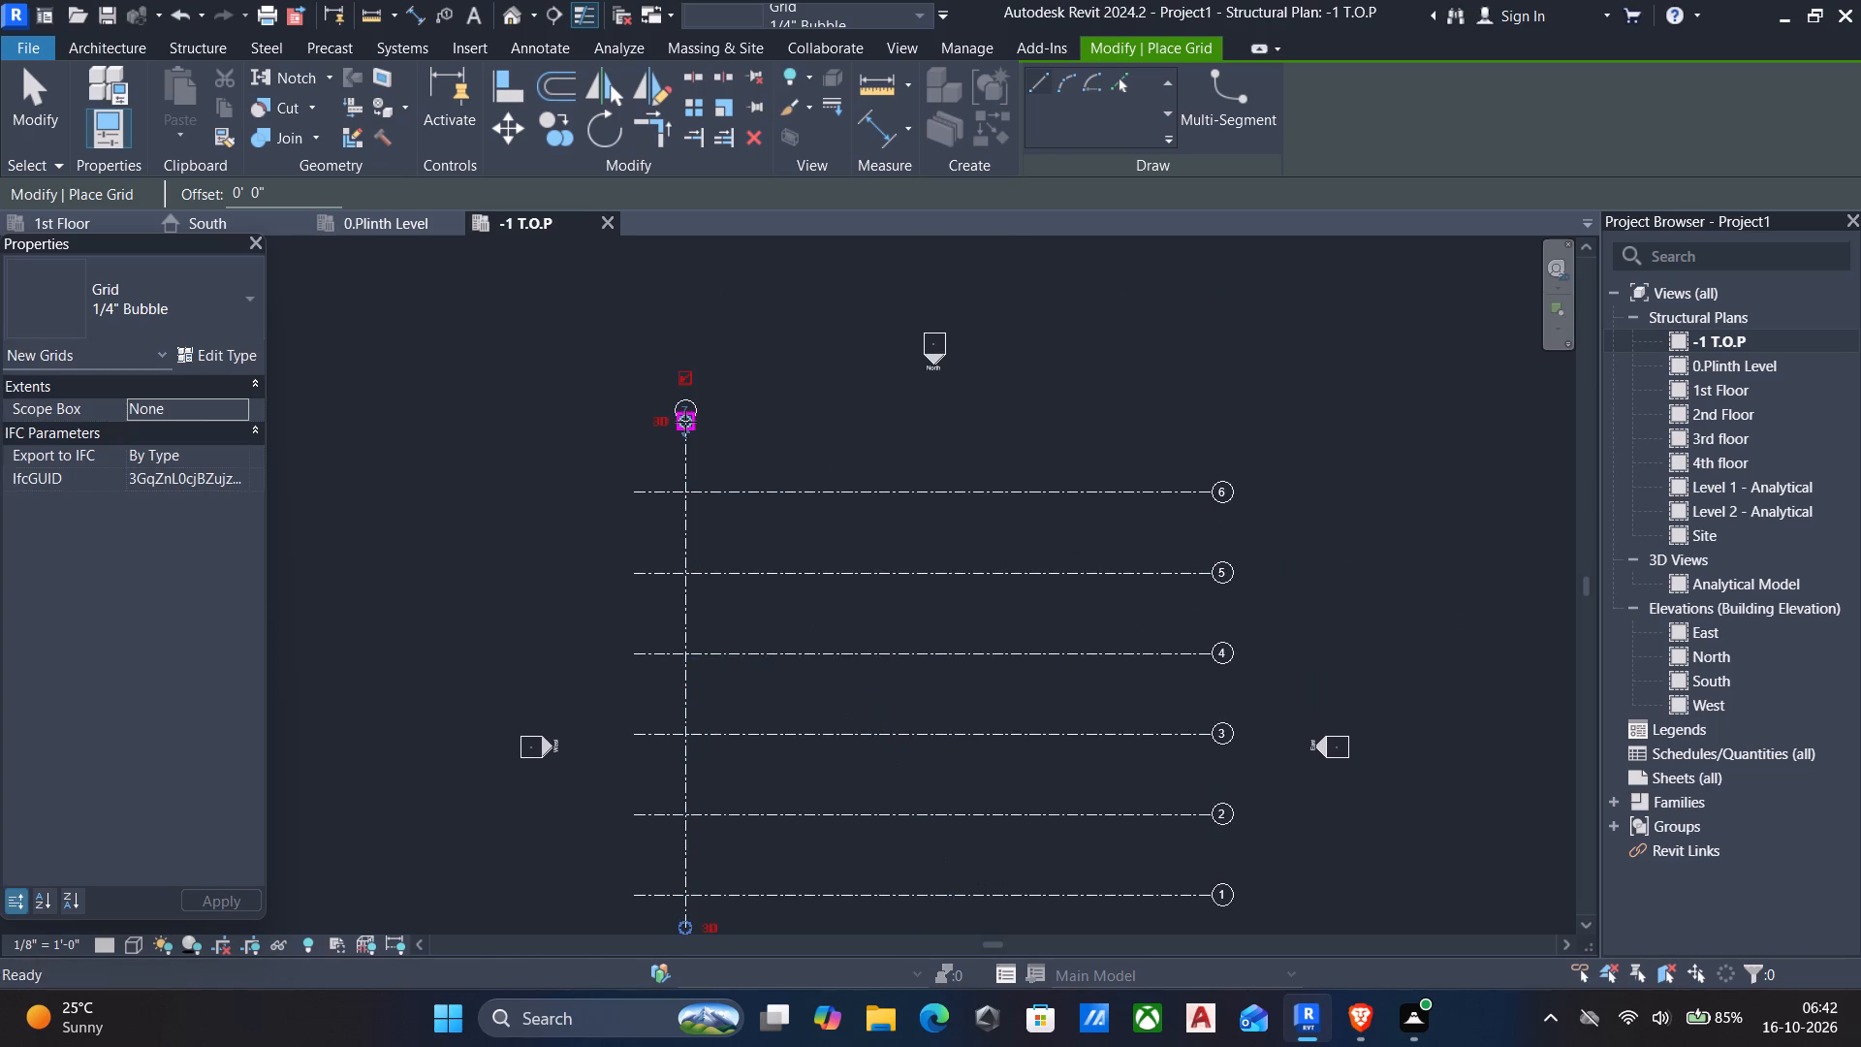
{"action": "scroll", "coordinate": [685, 423], "scroll_direction": "up", "scroll_amount": 5}
{"action": "key", "text": "Escape"}
Rename the vertical grid as A.
{"action": "left_click", "coordinate": [679, 401]}
{"action": "scroll", "coordinate": [679, 401], "scroll_direction": "up", "scroll_amount": 1}
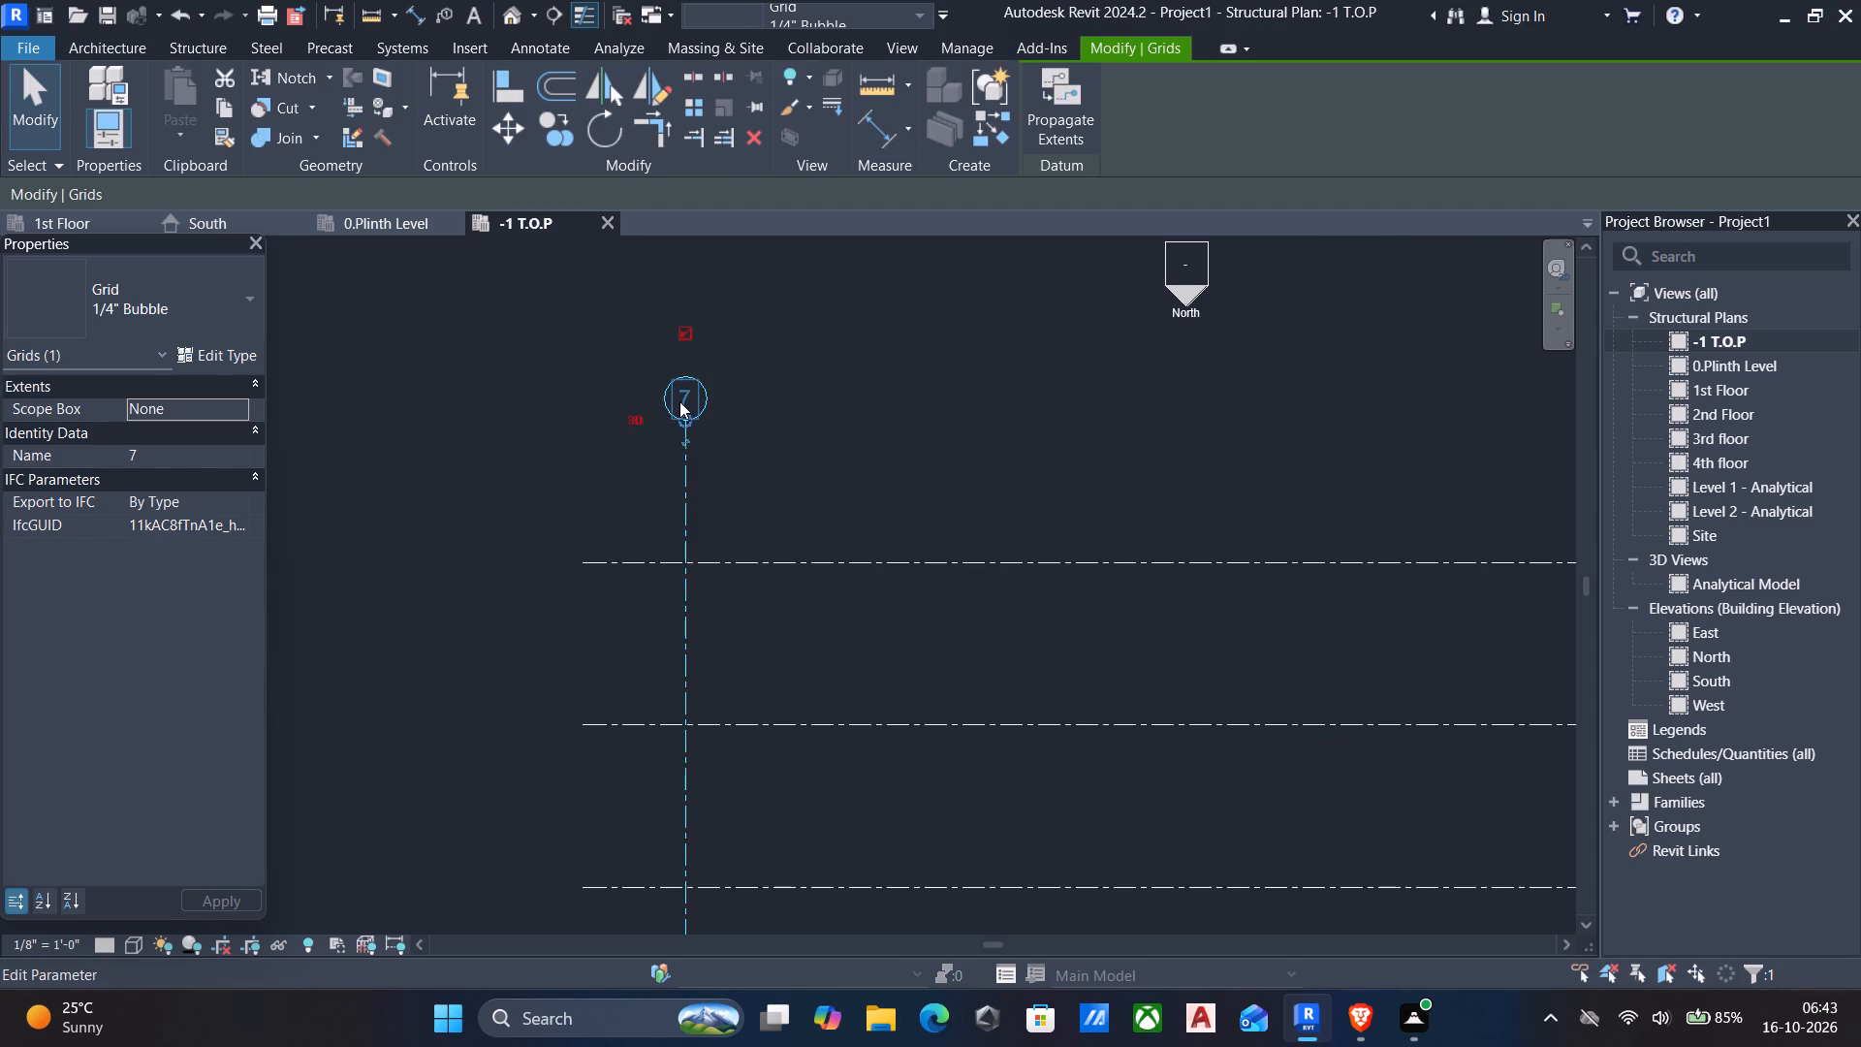
{"action": "scroll", "coordinate": [679, 401], "scroll_direction": "up", "scroll_amount": 2}
{"action": "left_click", "coordinate": [687, 384]}
{"action": "key", "text": "BackSpace"}
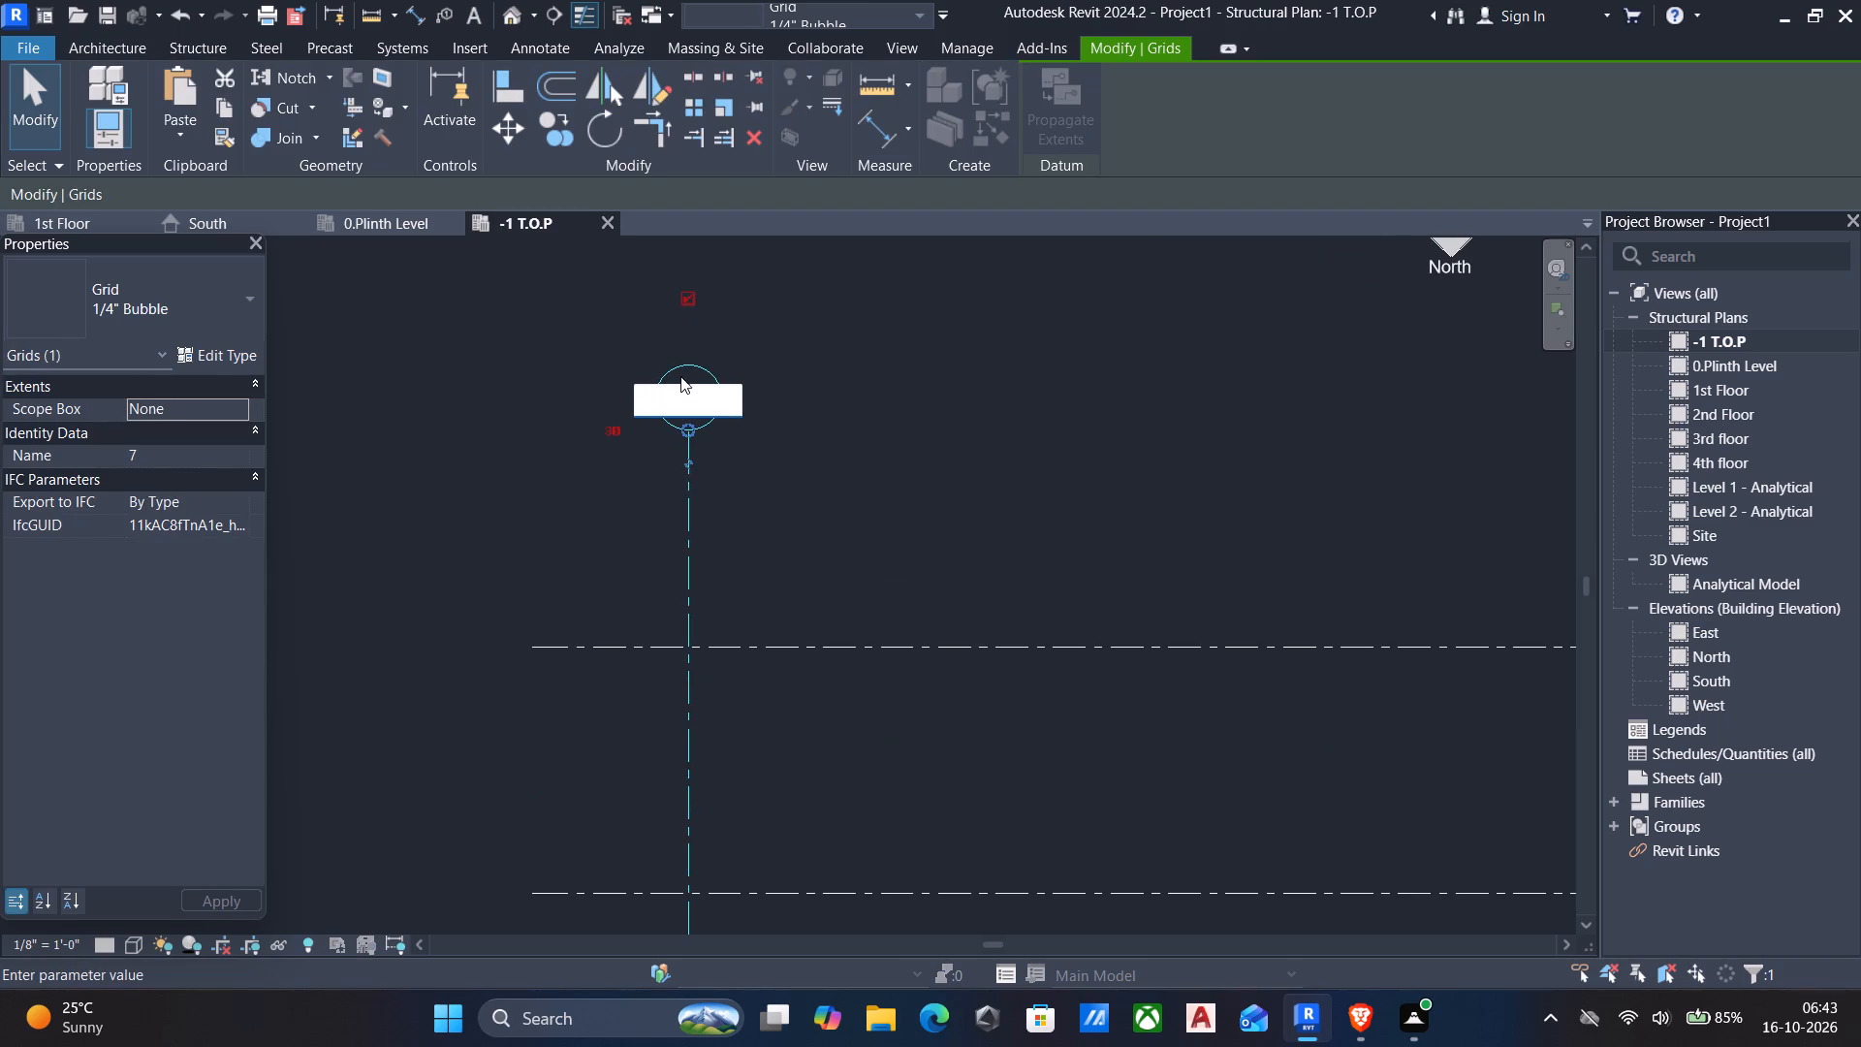
{"action": "key", "text": "a"}
{"action": "left_click", "coordinate": [836, 463]}
Create a vertical grid 18' east of grid A by picking grid A as the offset reference.
{"action": "scroll", "coordinate": [825, 481], "scroll_direction": "down", "scroll_amount": 6}
{"action": "middle_click_drag", "start_coordinate": [848, 613], "coordinate": [844, 613]}
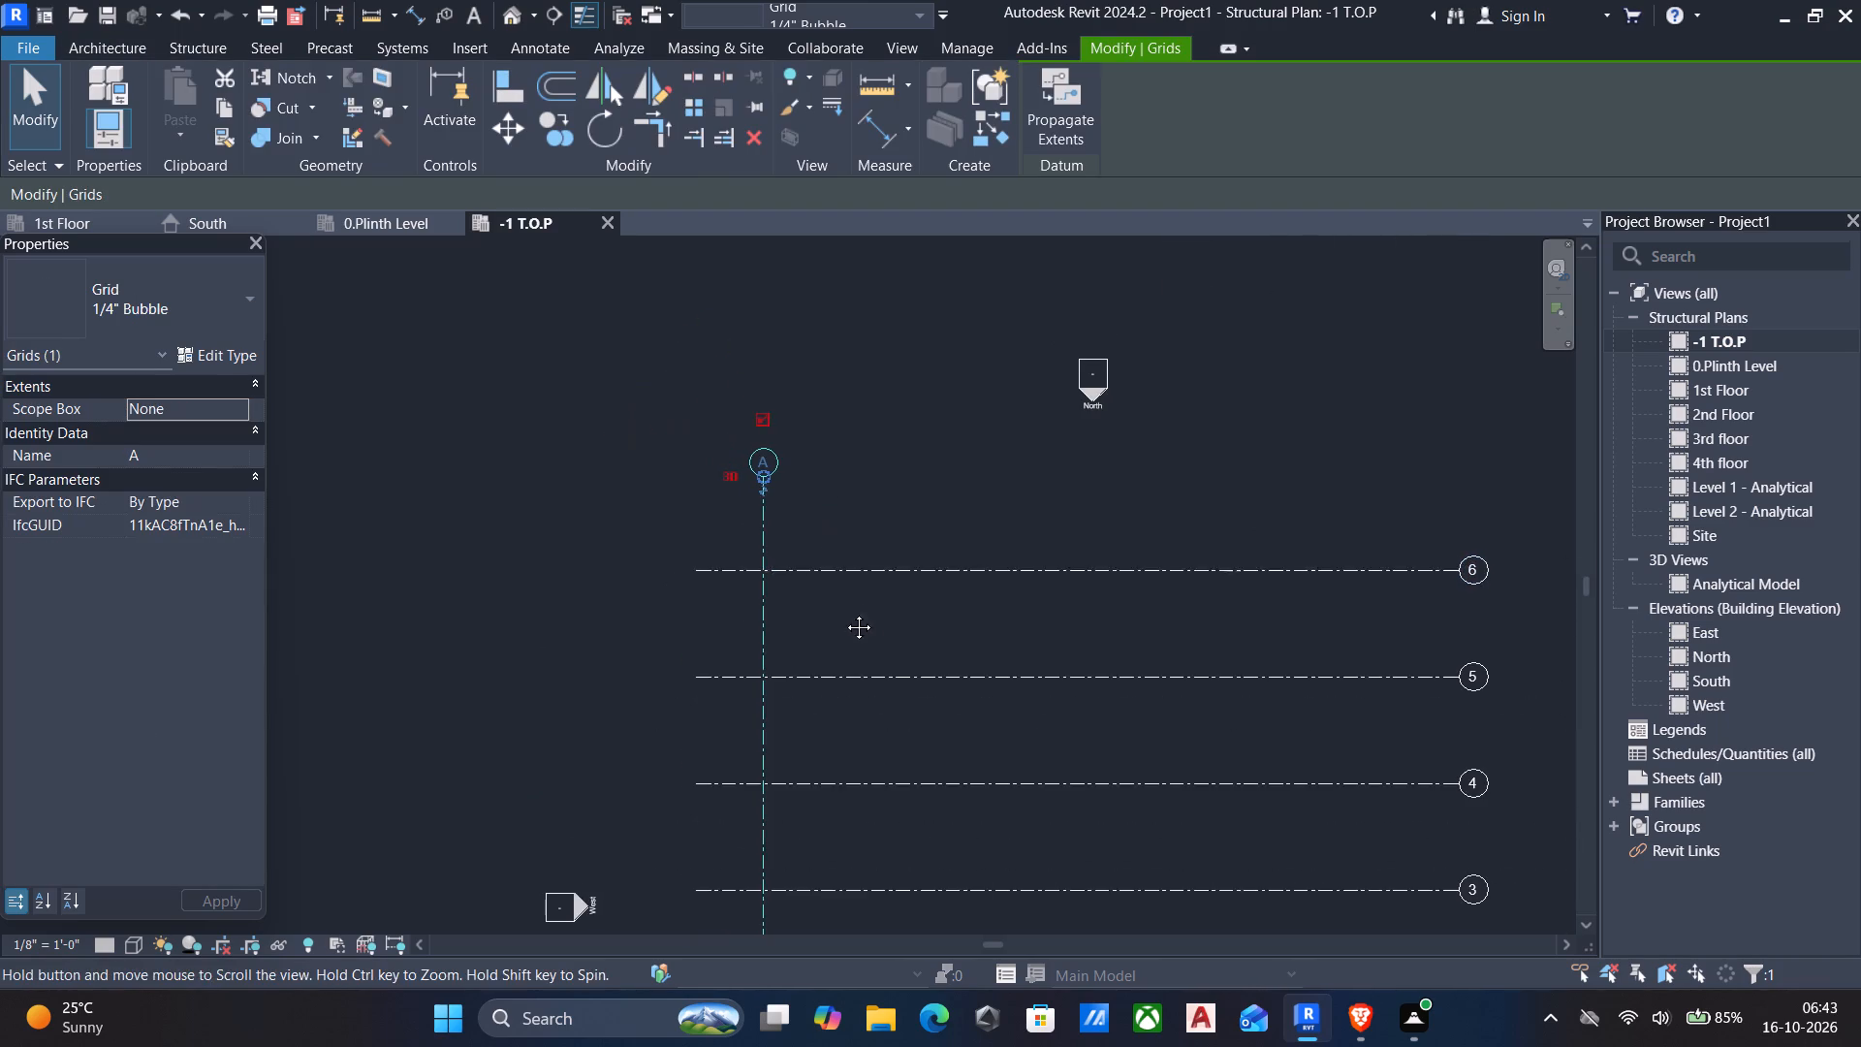
{"action": "middle_click_drag", "start_coordinate": [844, 613], "coordinate": [807, 544]}
{"action": "scroll", "coordinate": [807, 544], "scroll_direction": "down", "scroll_amount": 3}
{"action": "middle_click_drag", "start_coordinate": [900, 576], "coordinate": [904, 565]}
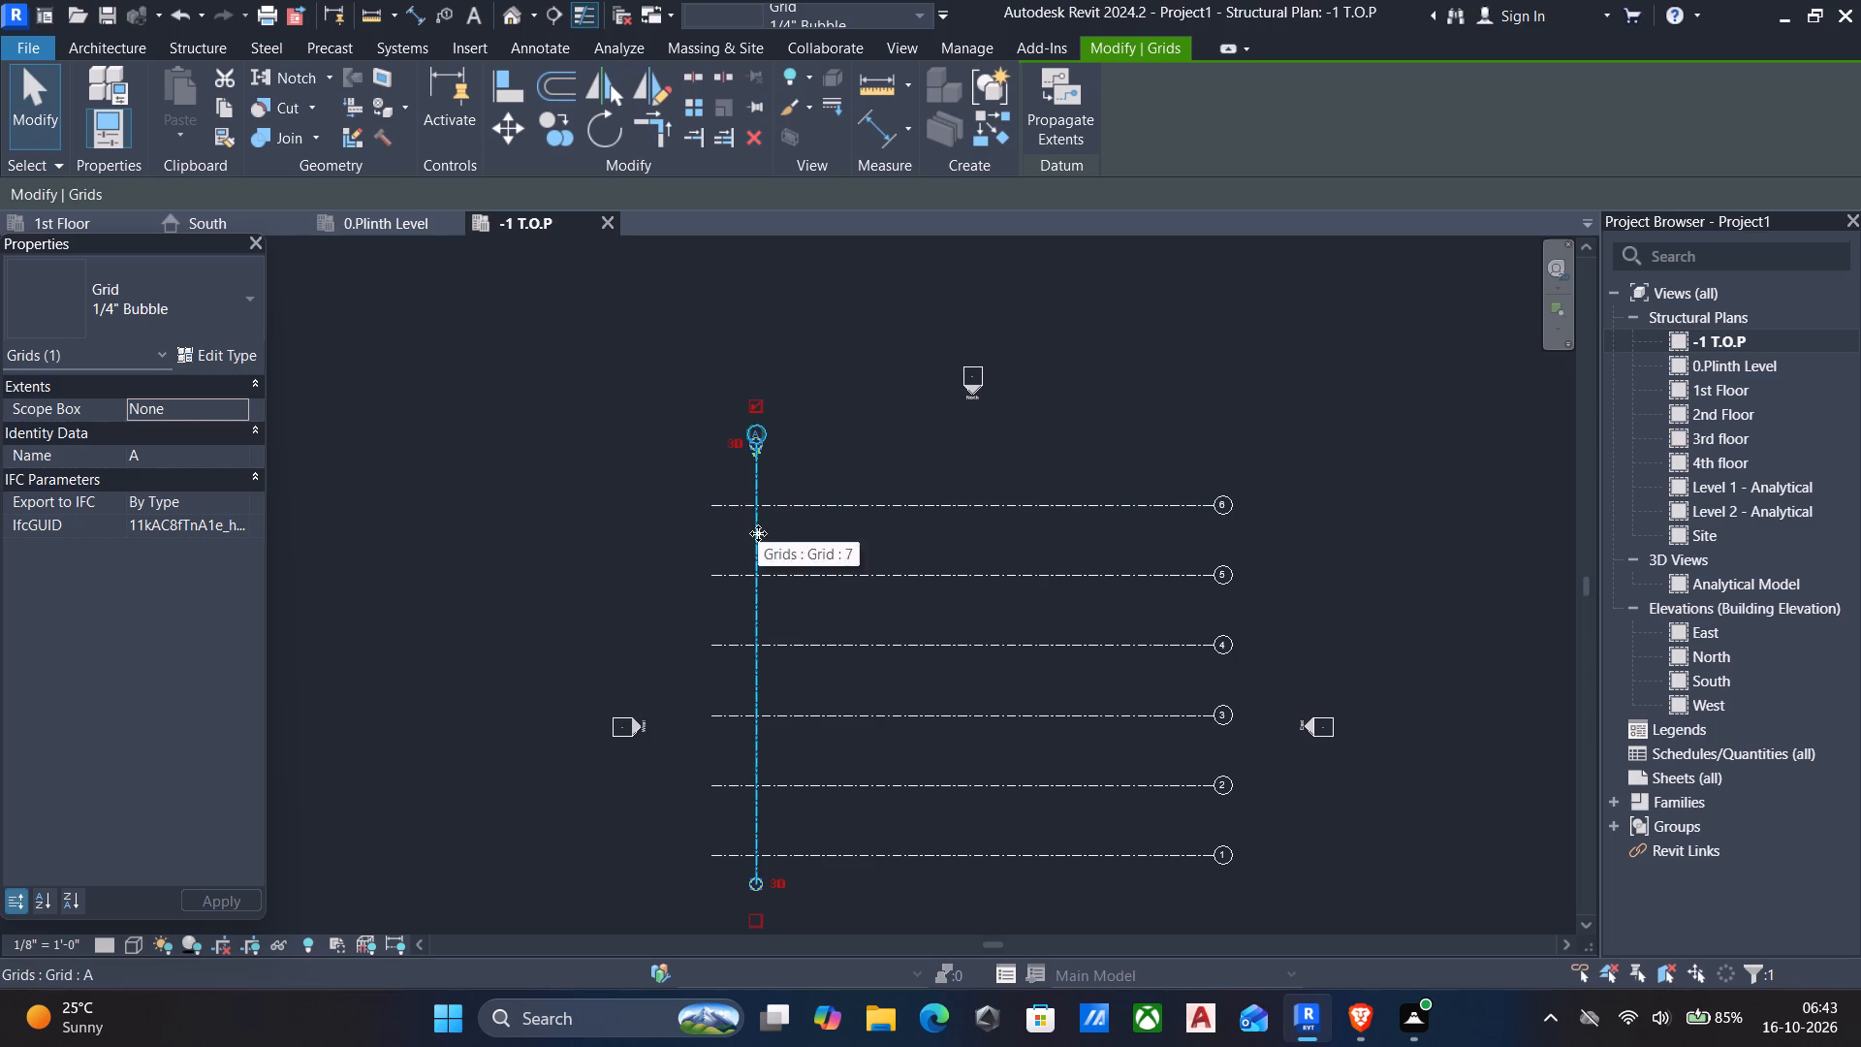
{"action": "type", "text": "CS"}
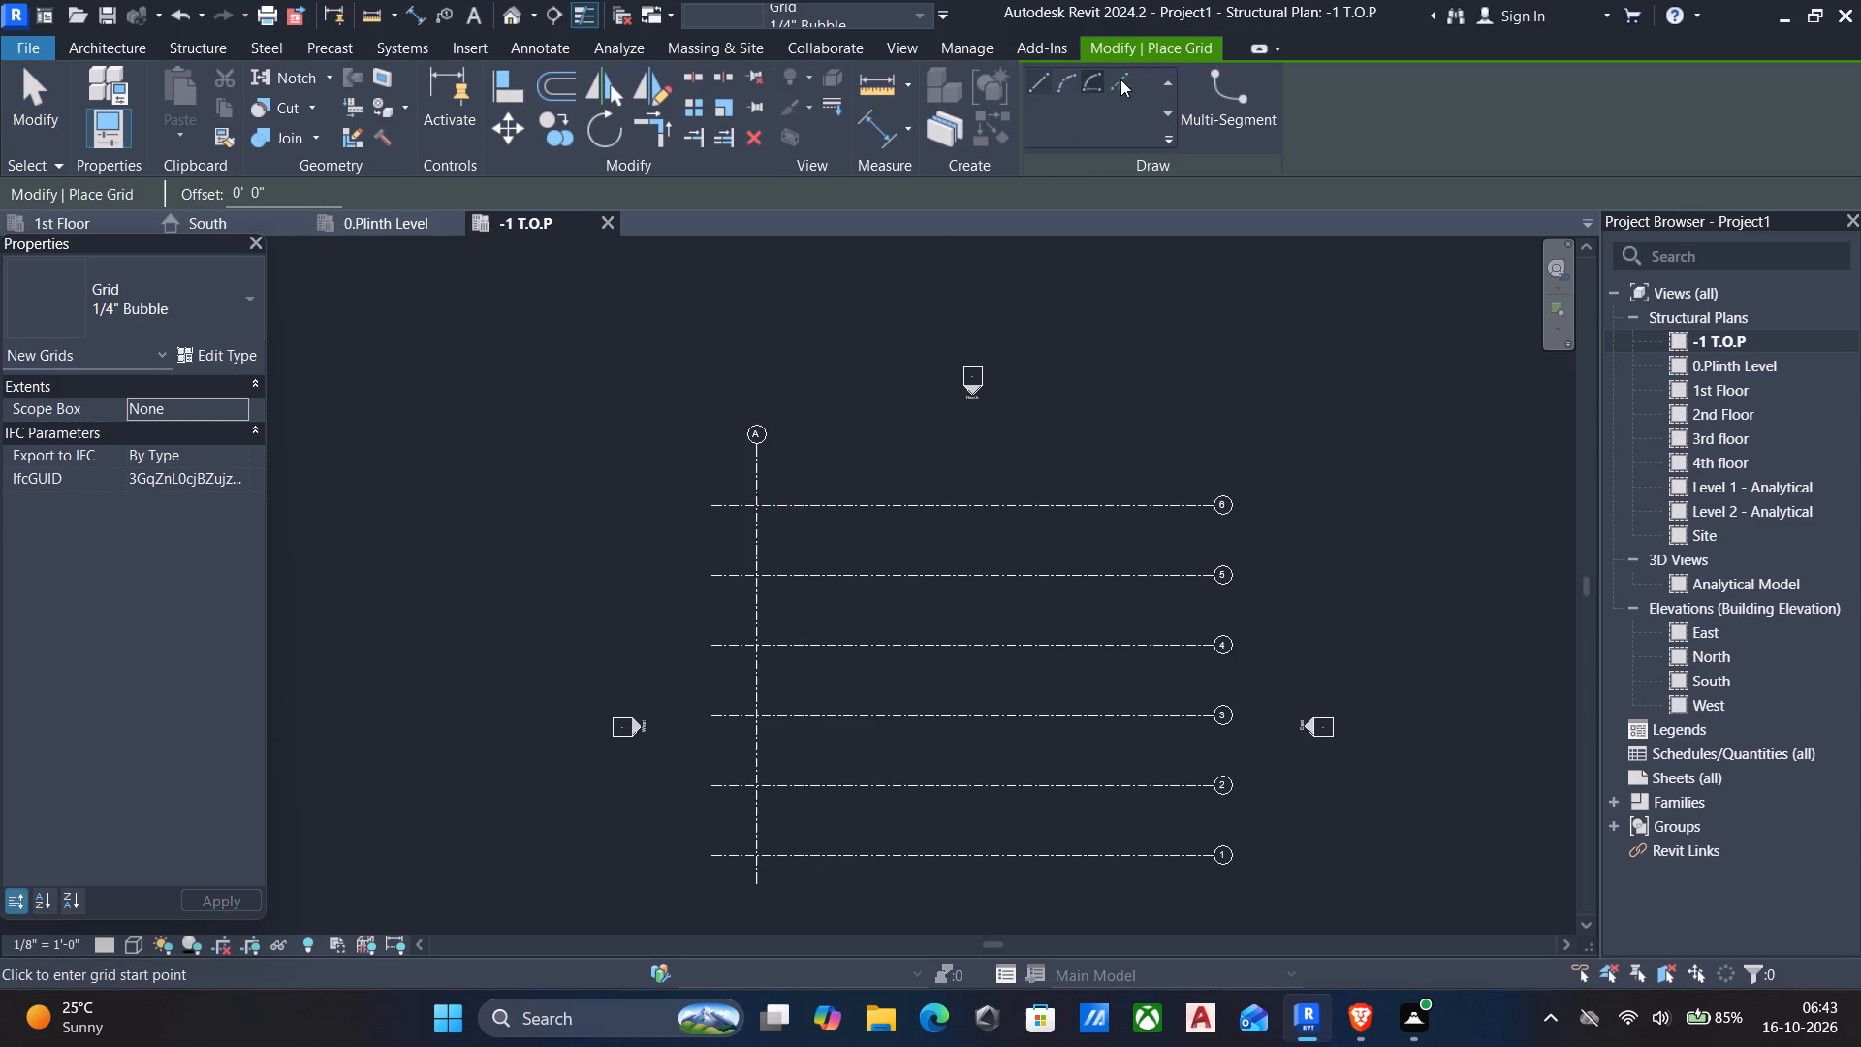
{"action": "left_click", "coordinate": [1120, 79]}
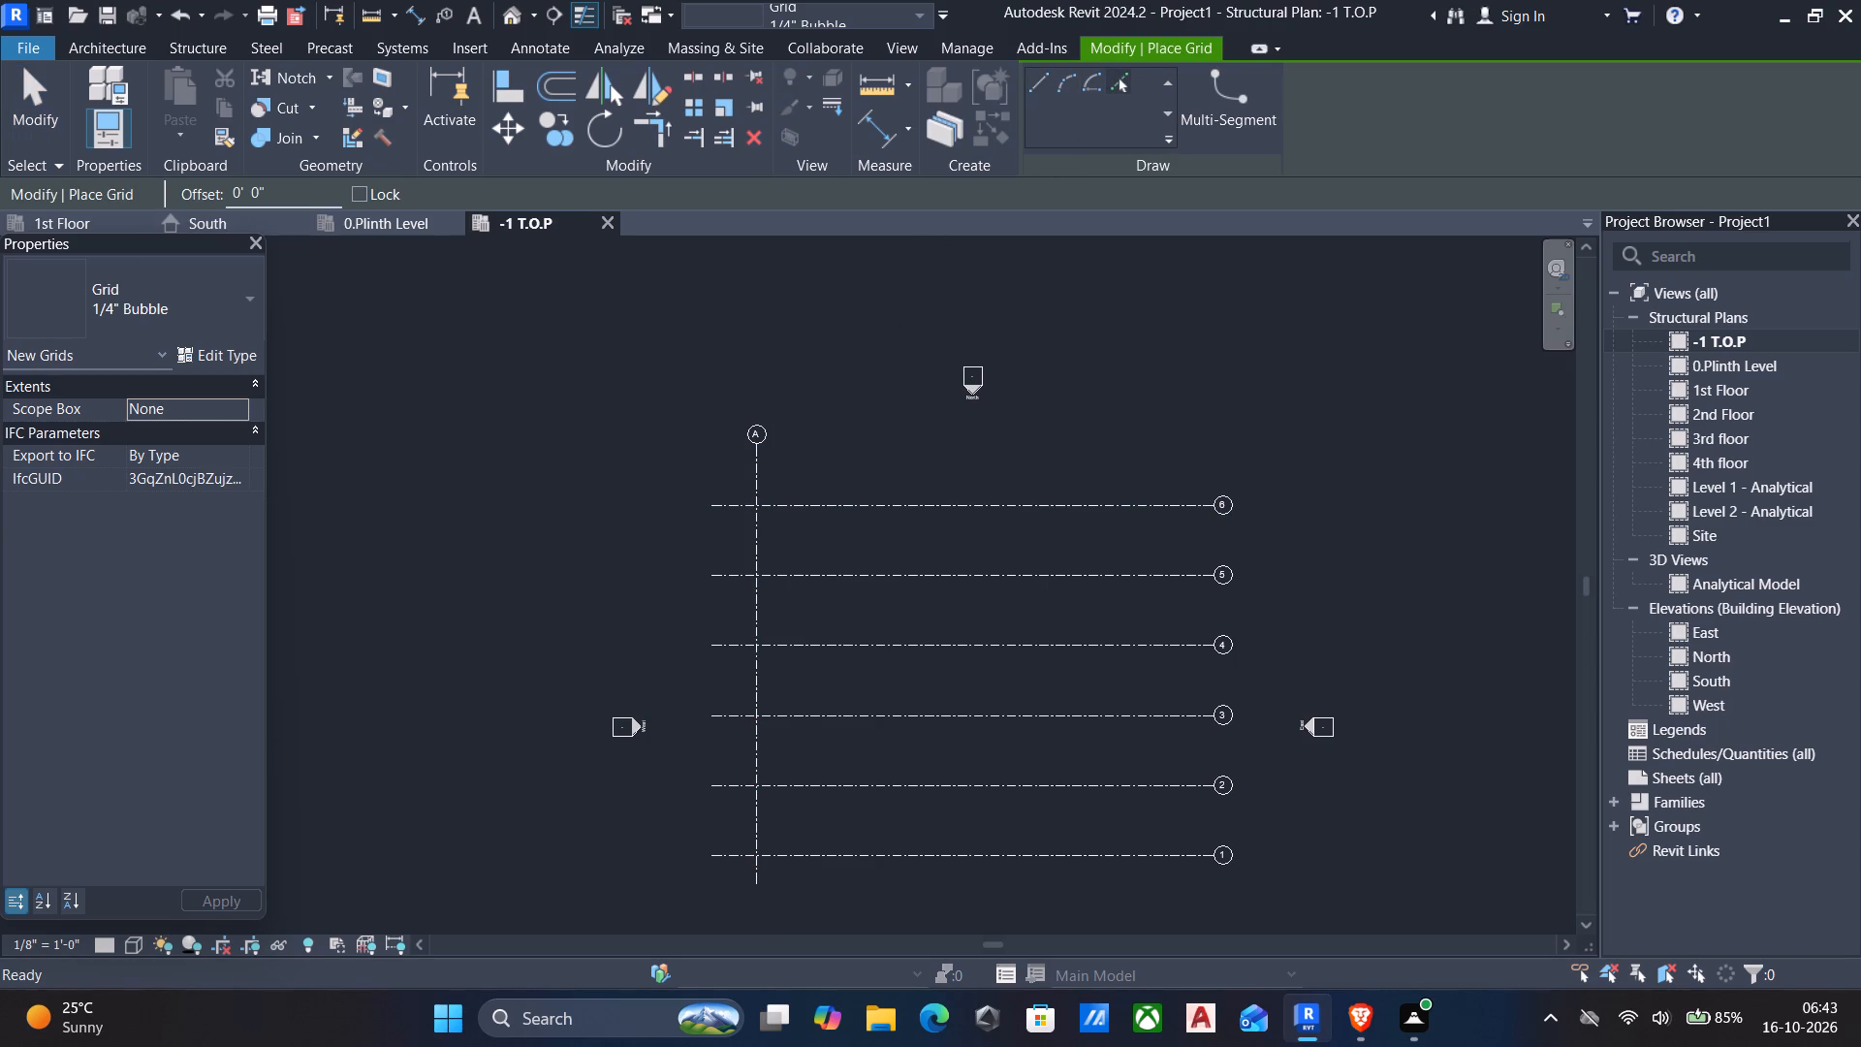
{"action": "left_click_drag", "start_coordinate": [281, 194], "coordinate": [169, 185]}
{"action": "key", "text": "1"}
{"action": "type", "text": "8'"}
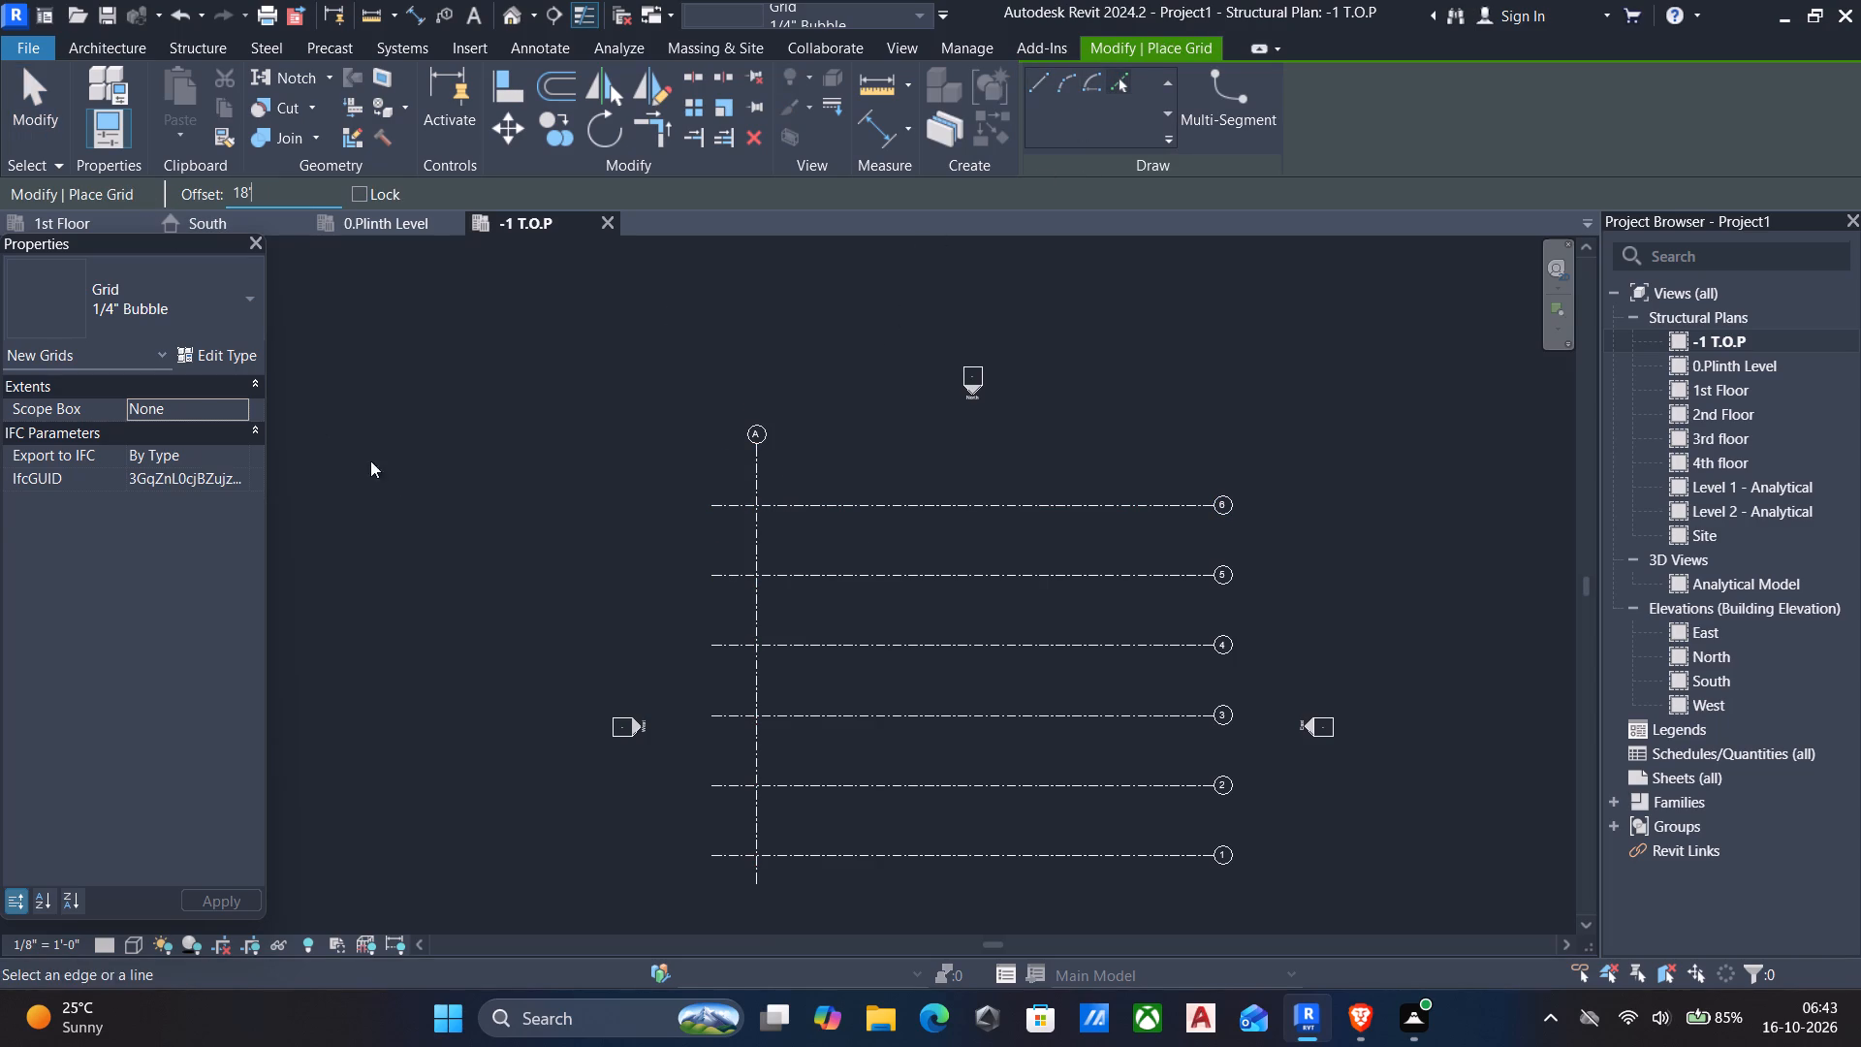
{"action": "left_click", "coordinate": [760, 544]}
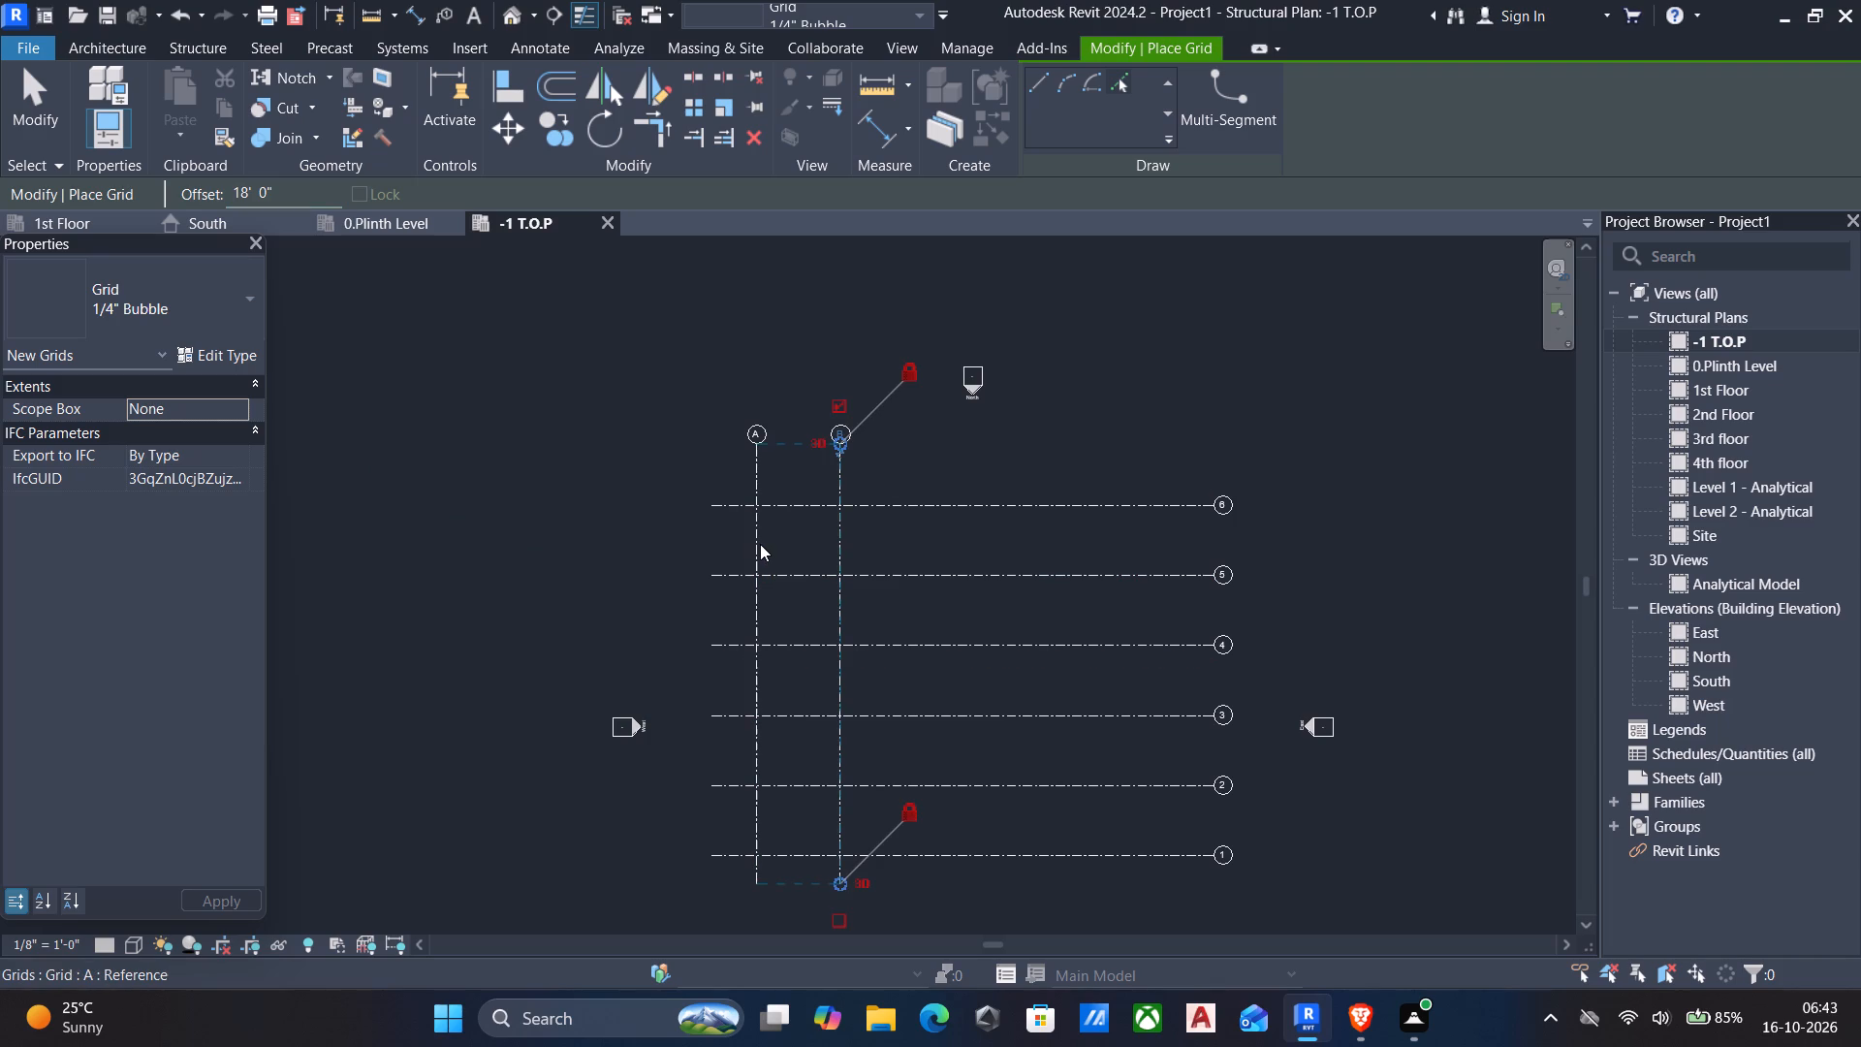
Offset grid B 18' west onto grid A, and add four more vertical grids at 18' spacing east of grid B.
{"action": "left_click", "coordinate": [836, 528]}
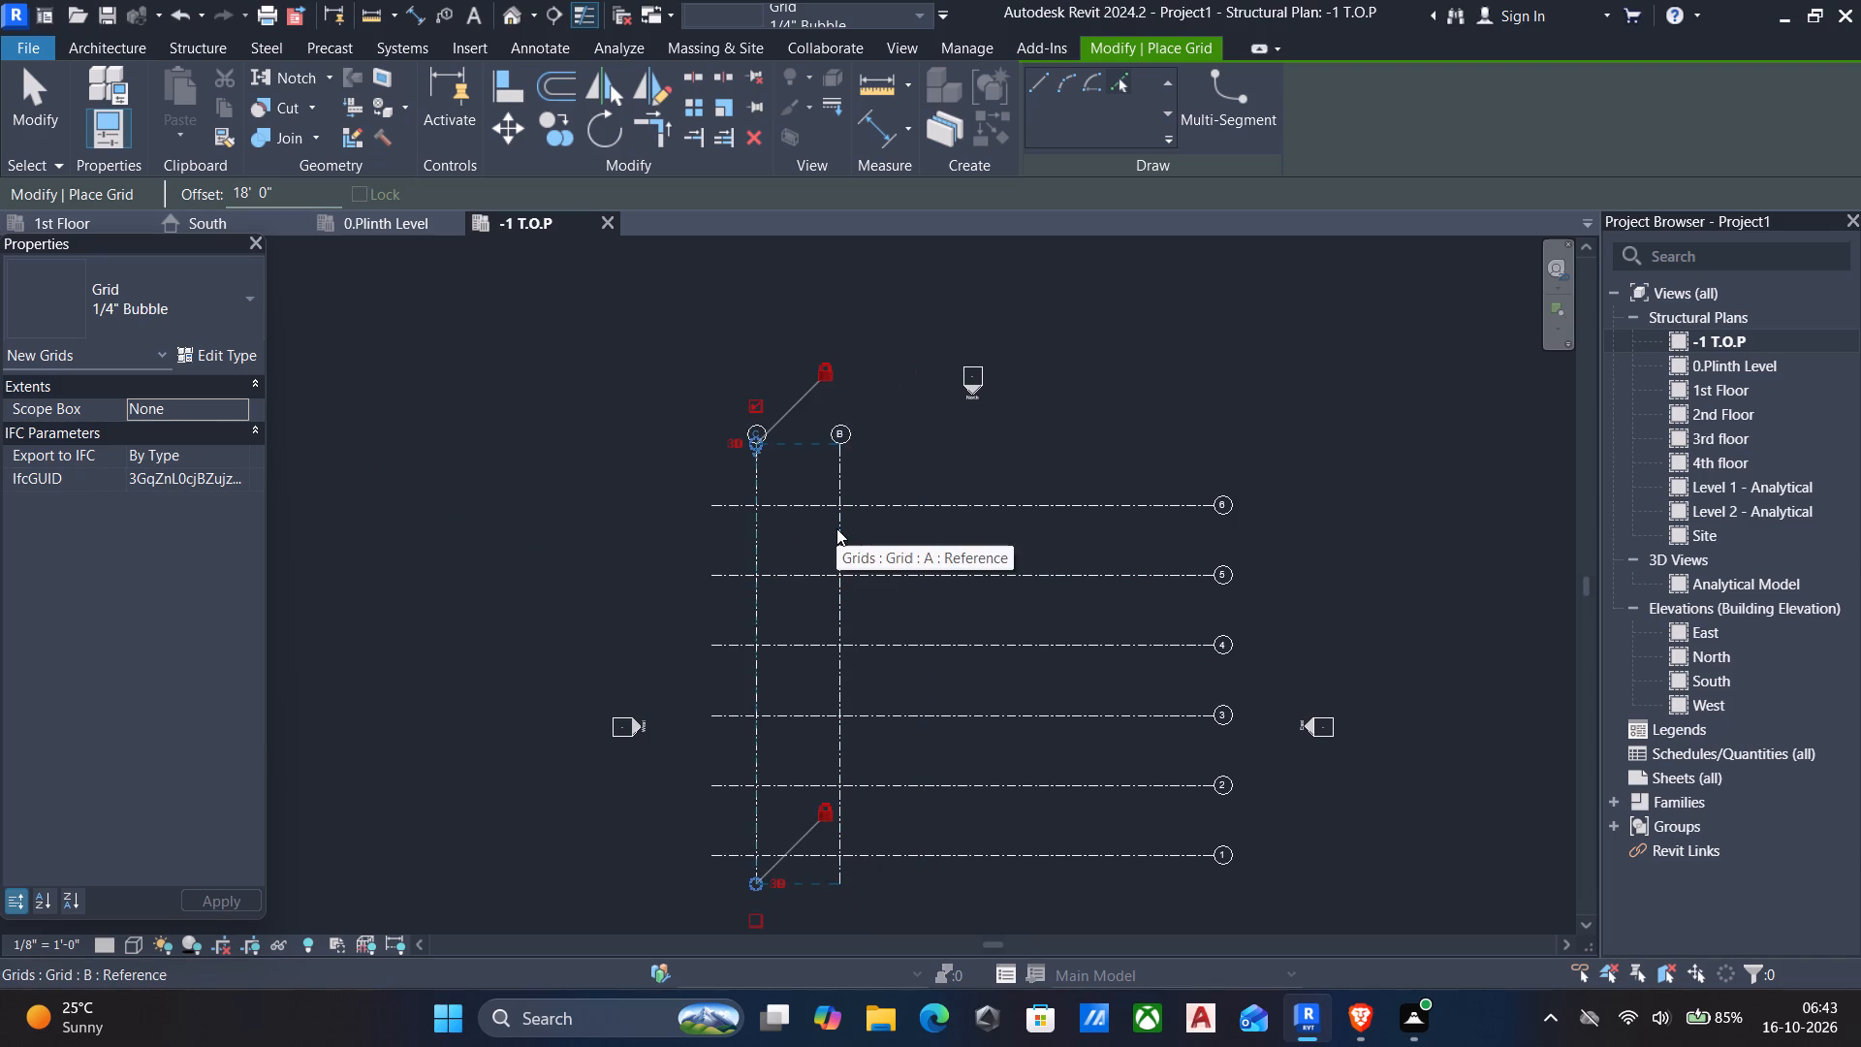
{"action": "left_click", "coordinate": [843, 553]}
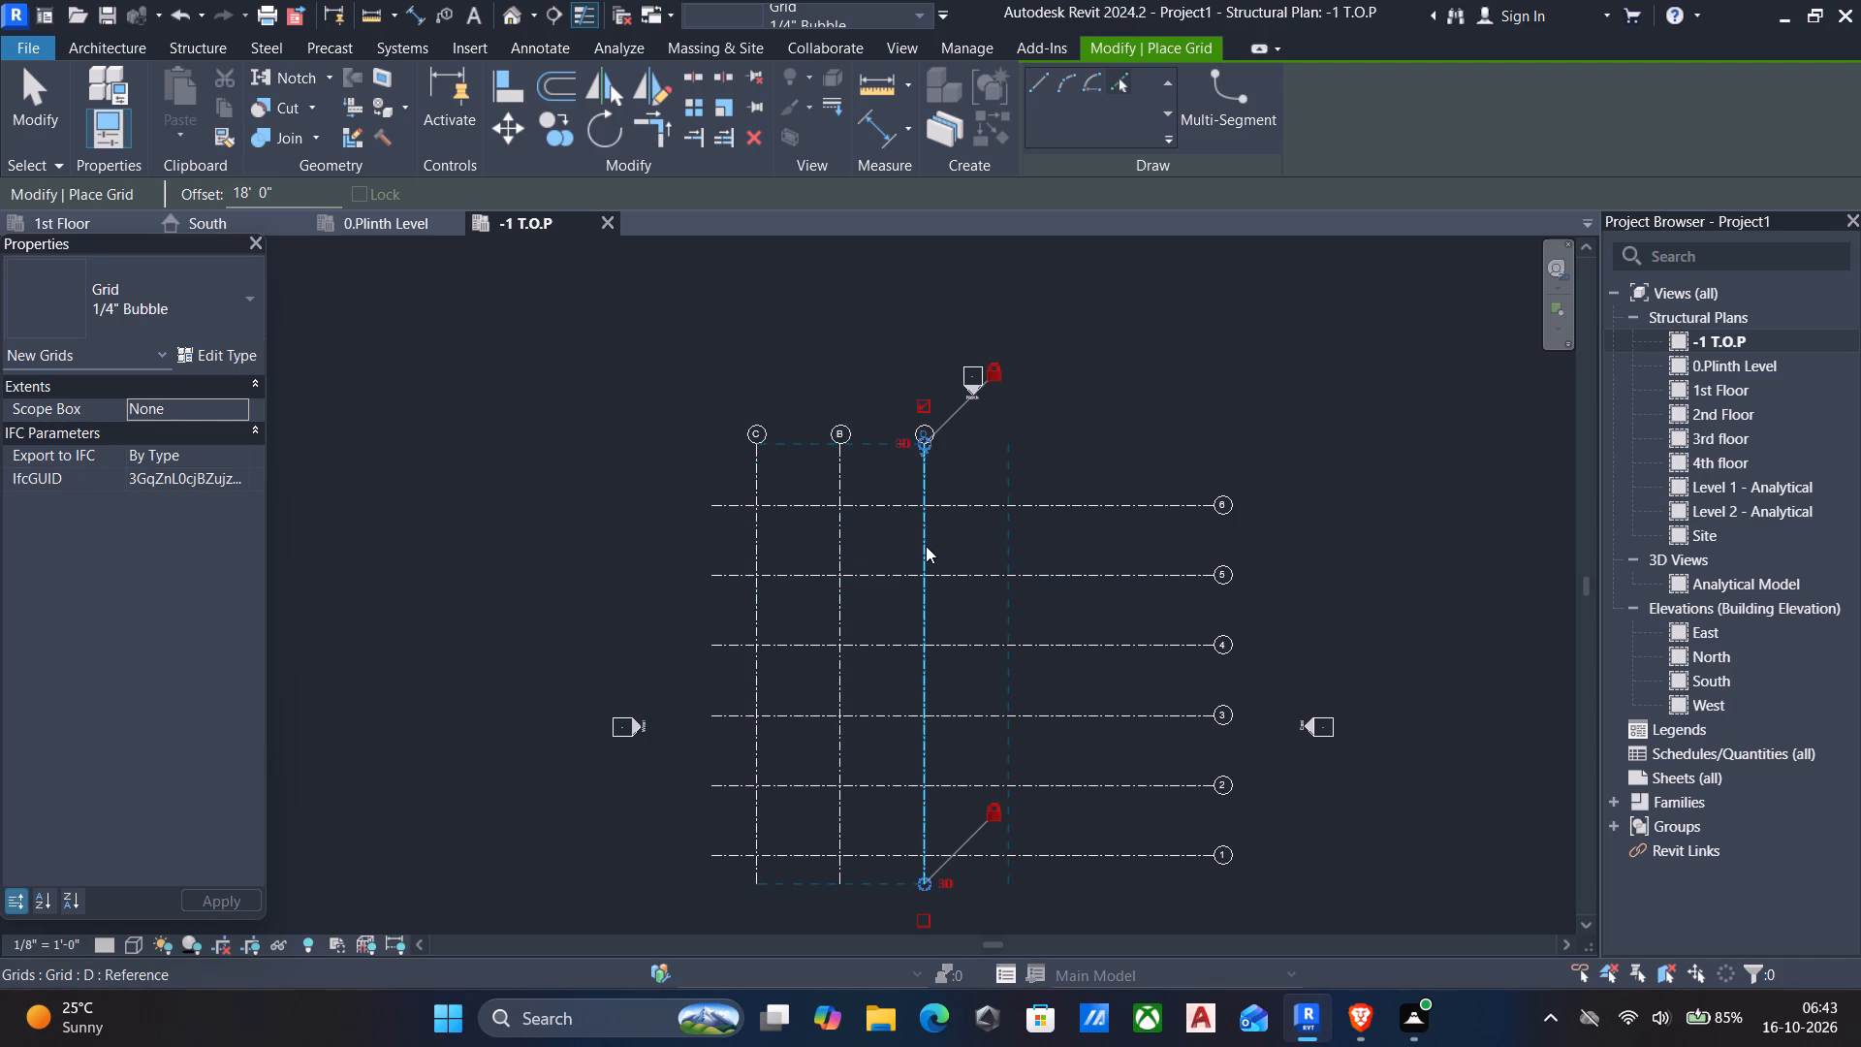
{"action": "left_click", "coordinate": [926, 546]}
{"action": "left_click", "coordinate": [1014, 536]}
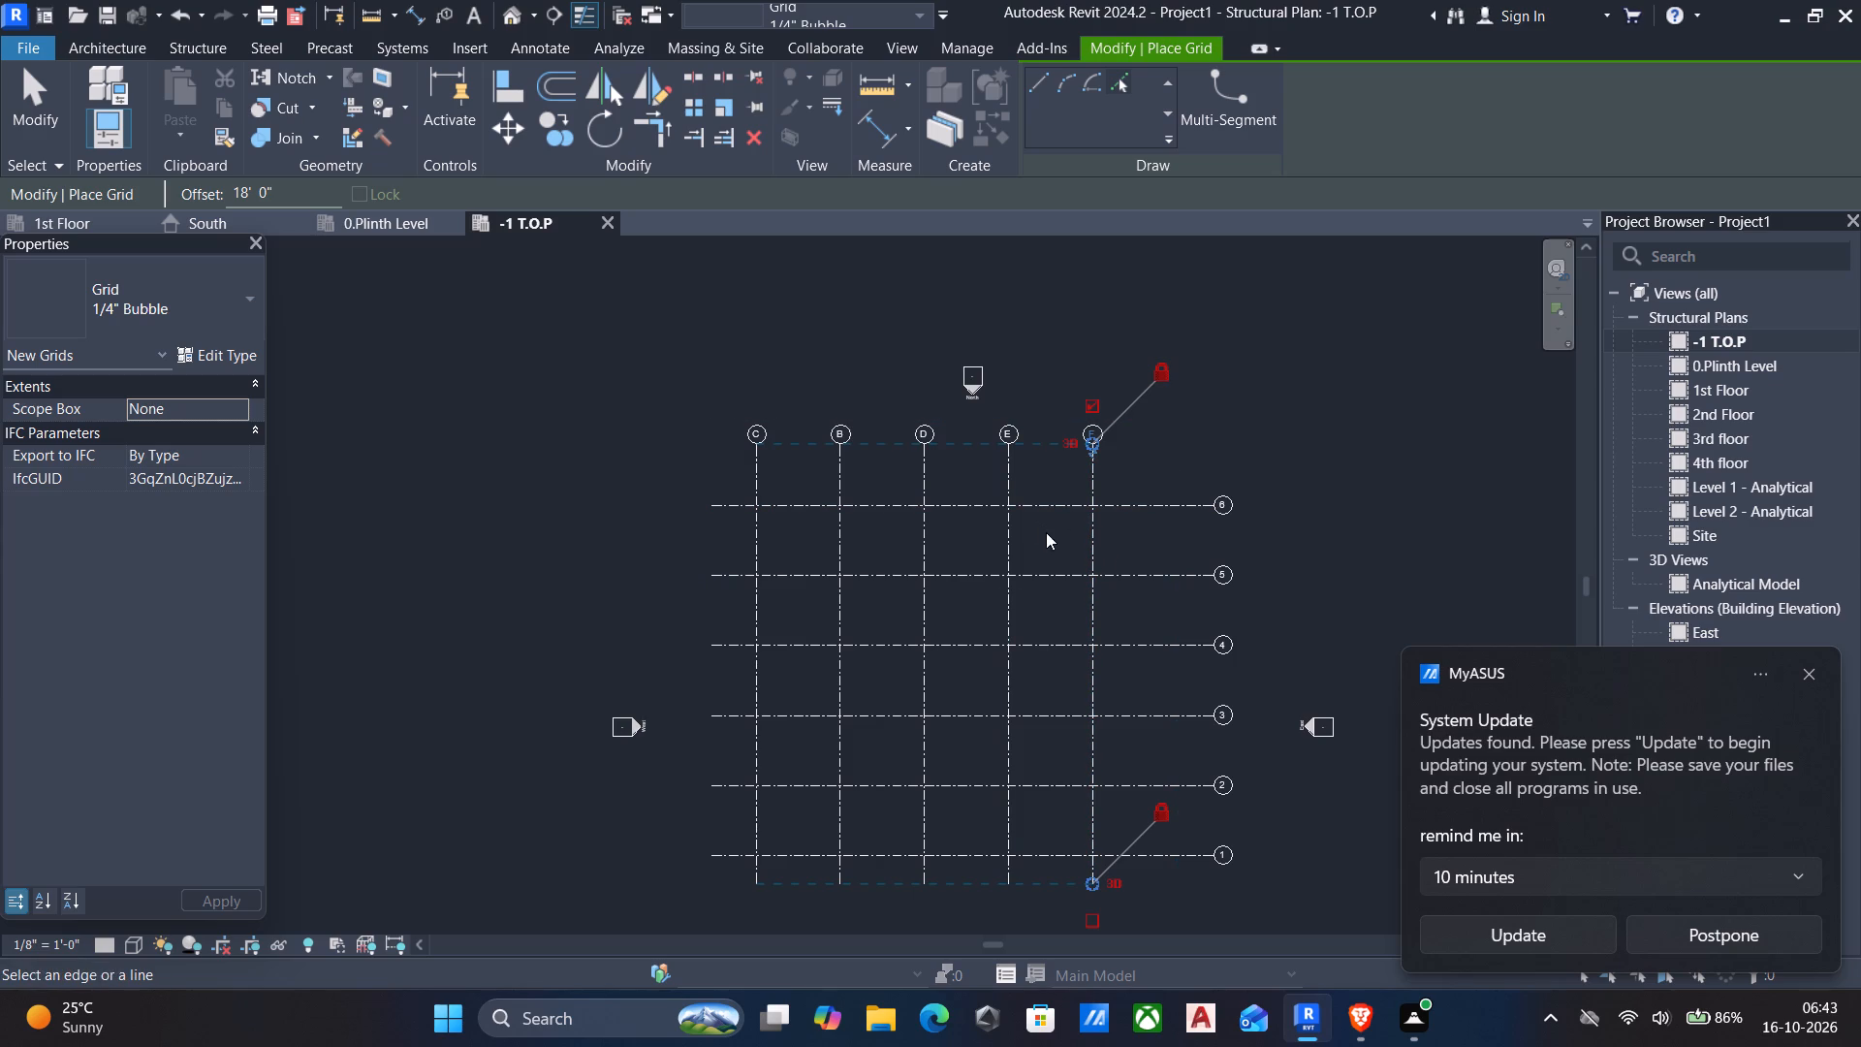
{"action": "left_click", "coordinate": [1095, 555]}
{"action": "key", "text": "Escape"}
{"action": "middle_click_drag", "start_coordinate": [1171, 652], "coordinate": [1088, 596]}
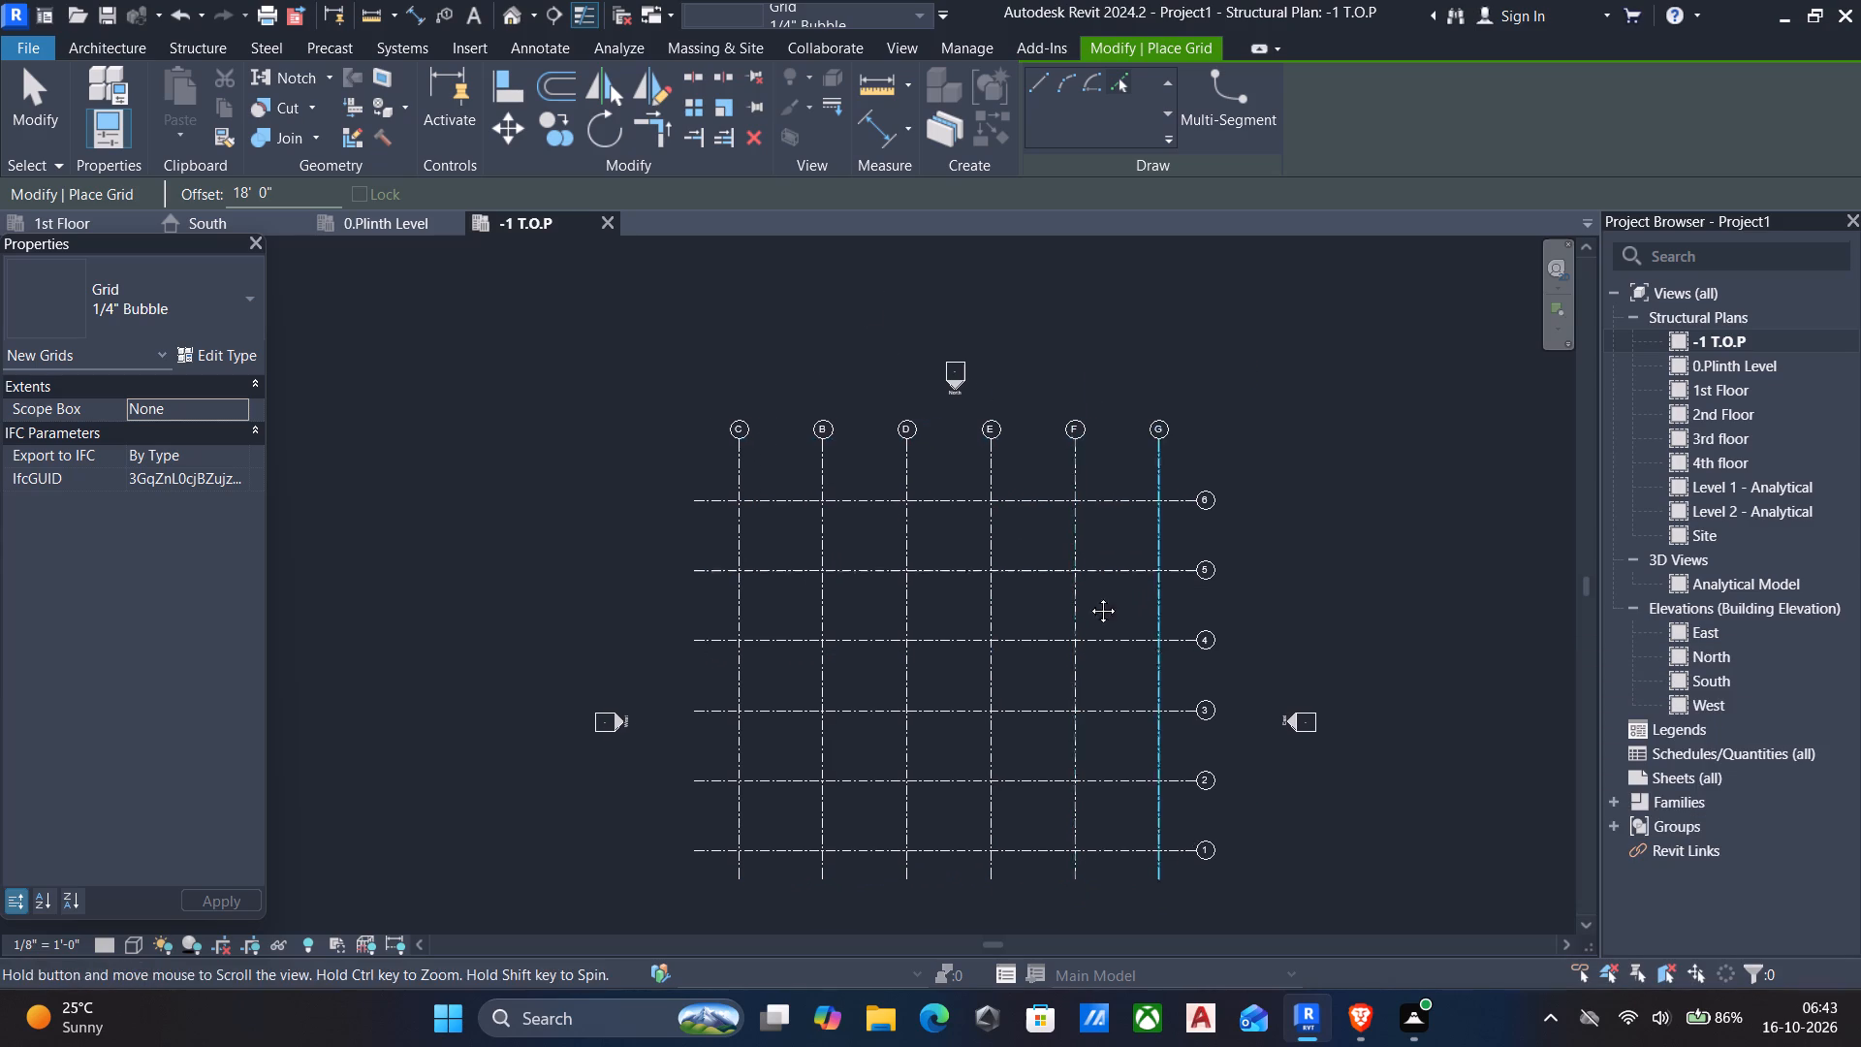
{"action": "middle_click_drag", "start_coordinate": [1088, 596], "coordinate": [912, 398]}
{"action": "middle_click_drag", "start_coordinate": [905, 417], "coordinate": [997, 605]}
{"action": "key", "text": "Escape"}
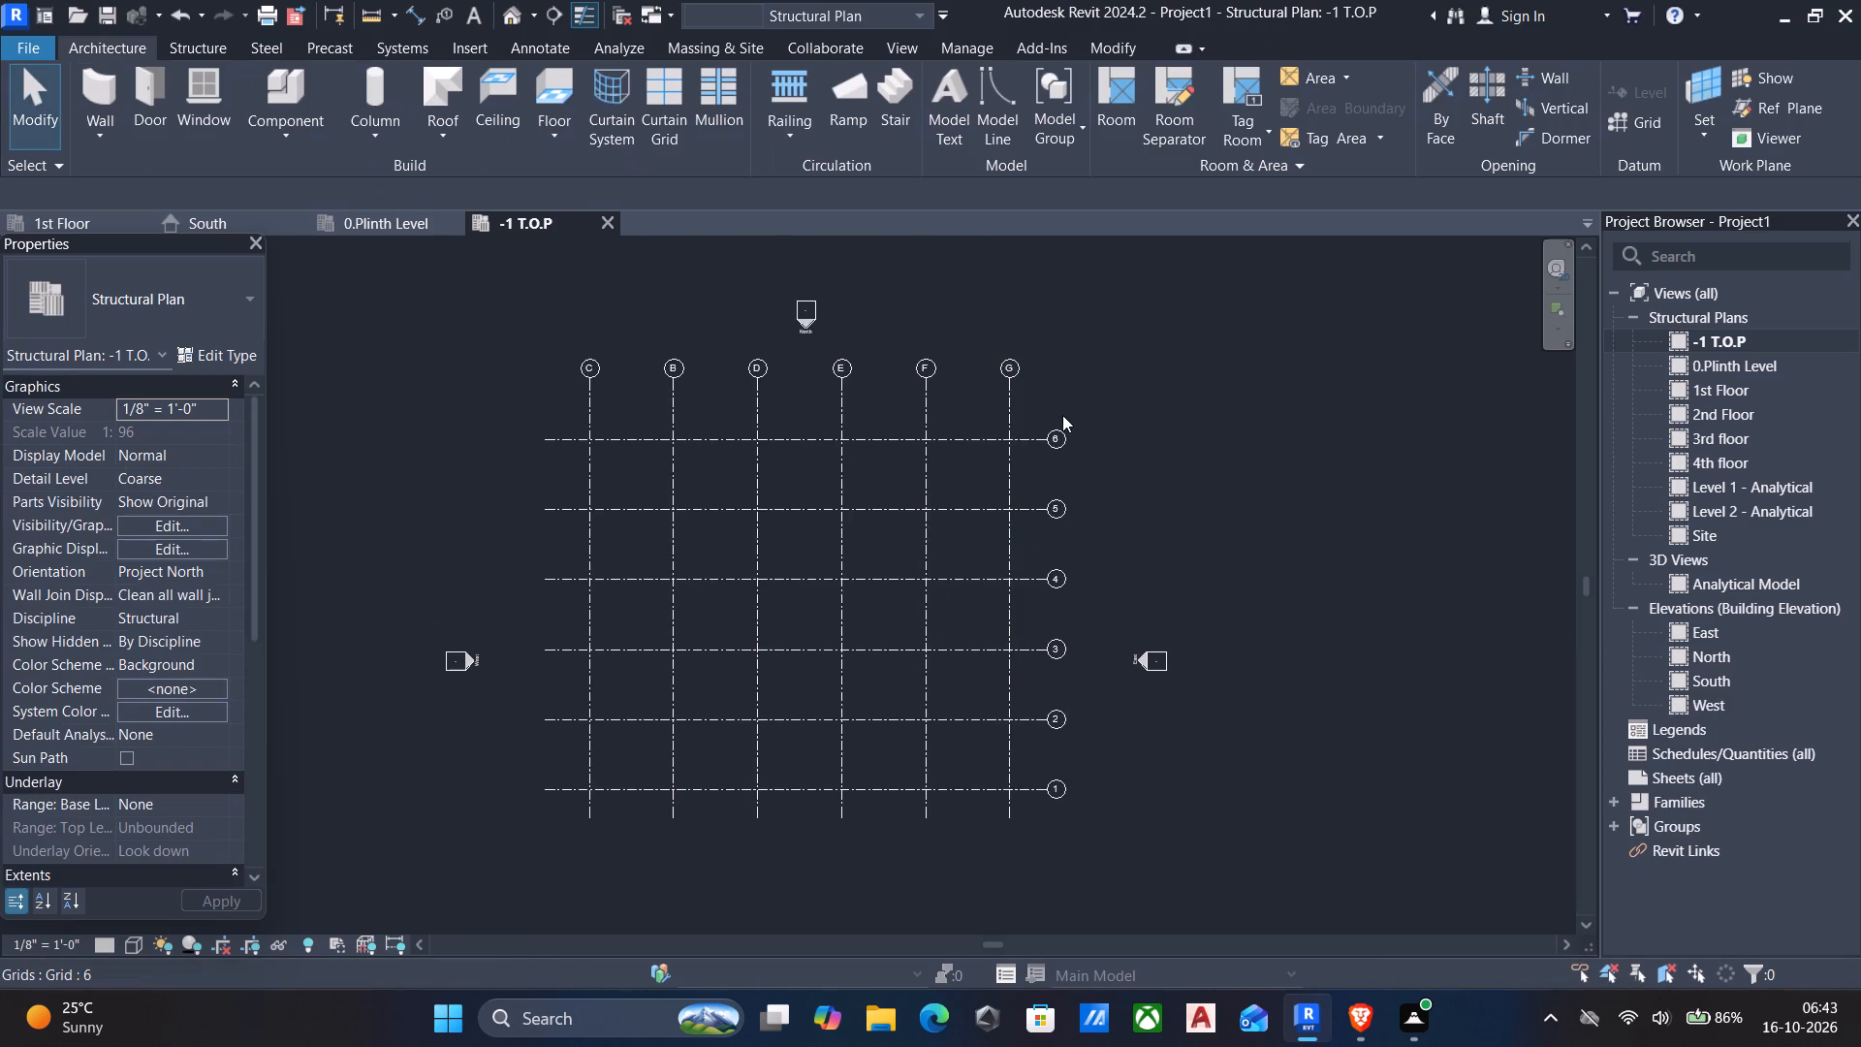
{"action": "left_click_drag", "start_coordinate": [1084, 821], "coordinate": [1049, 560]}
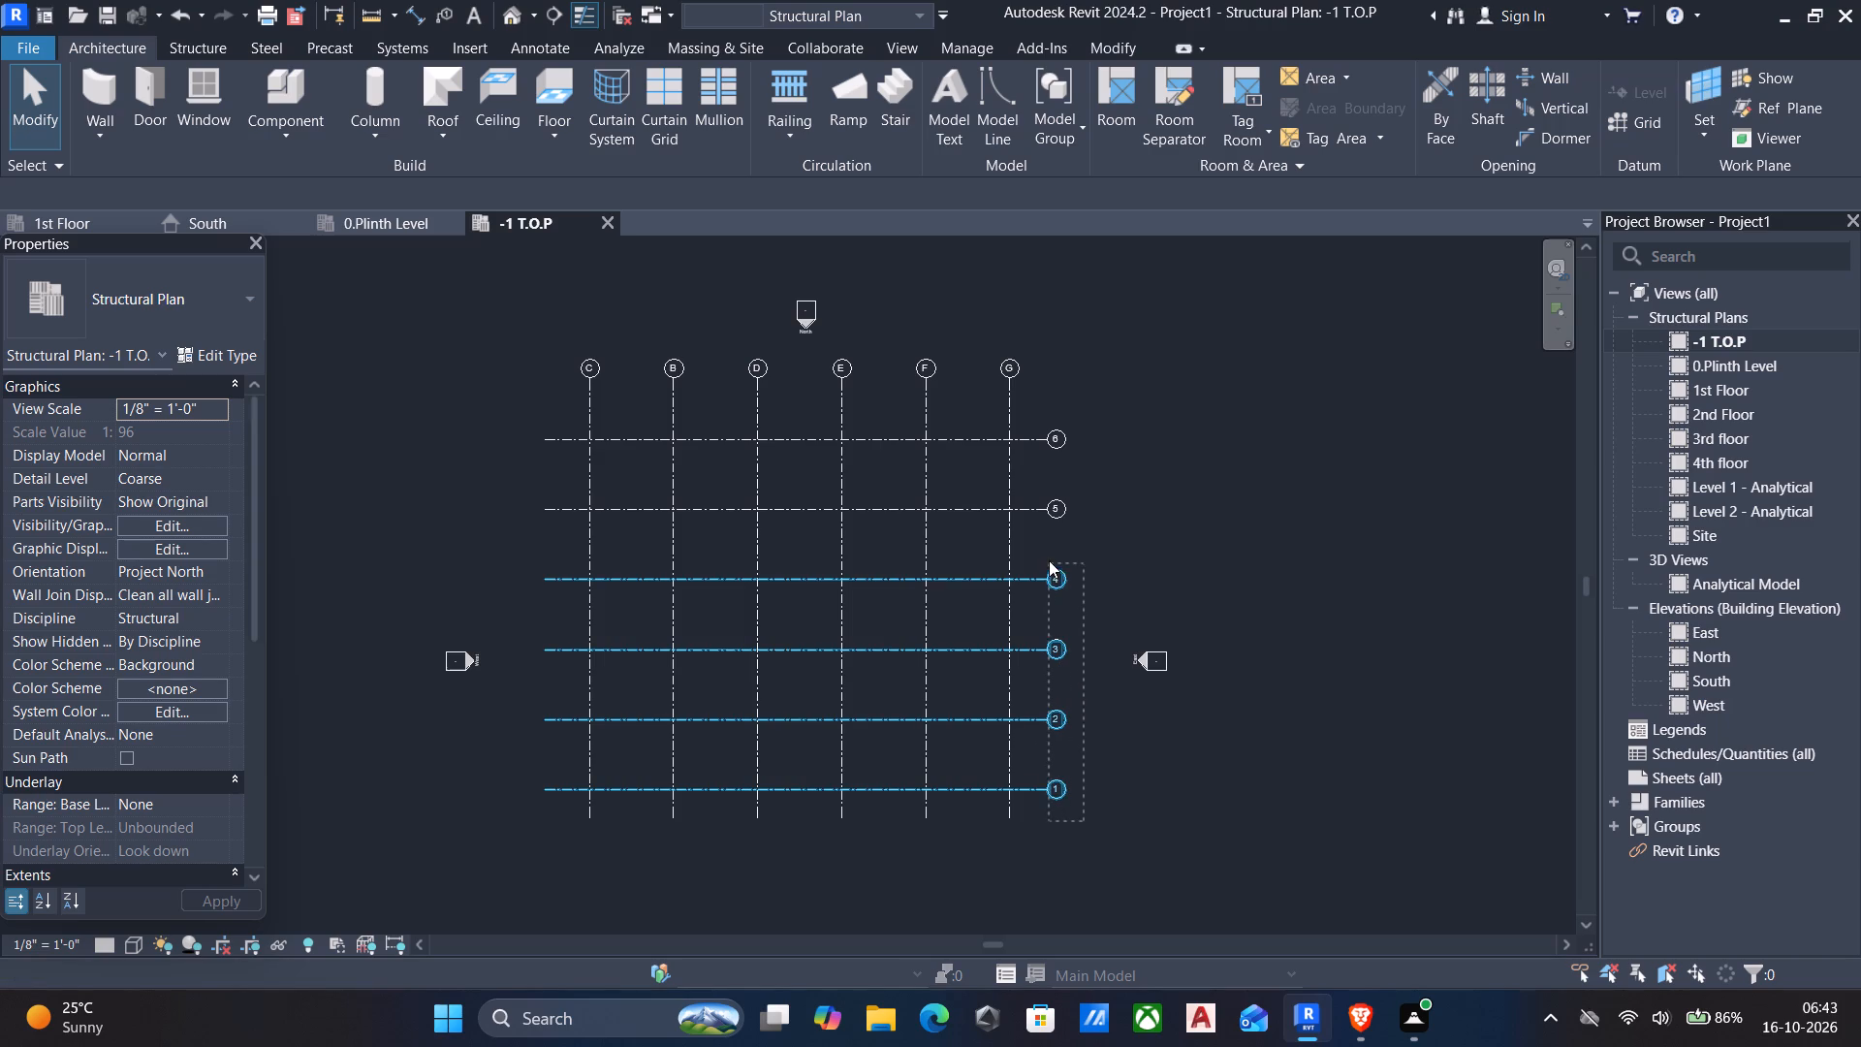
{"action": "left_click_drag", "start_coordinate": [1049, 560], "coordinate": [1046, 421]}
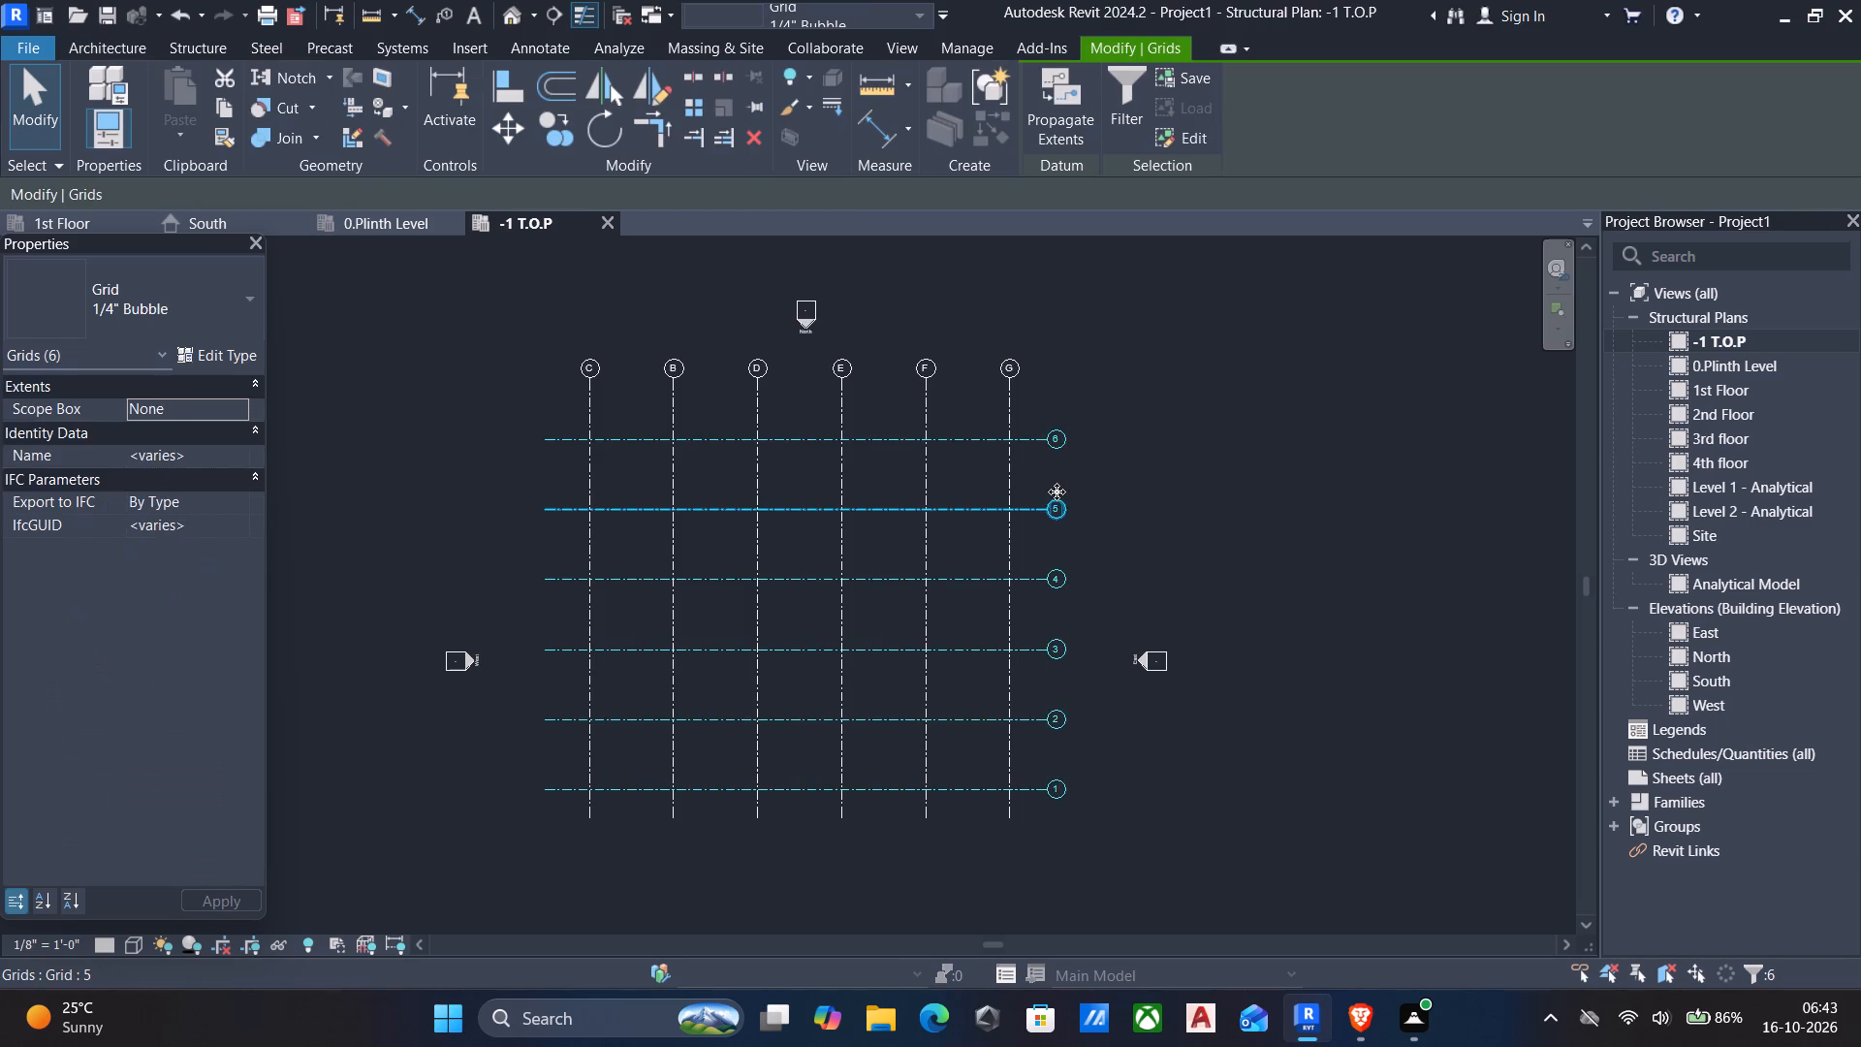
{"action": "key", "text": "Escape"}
Extend the east ends of the six aligned horizontal grids farther toward the East elevation marker.
{"action": "left_click", "coordinate": [1065, 441]}
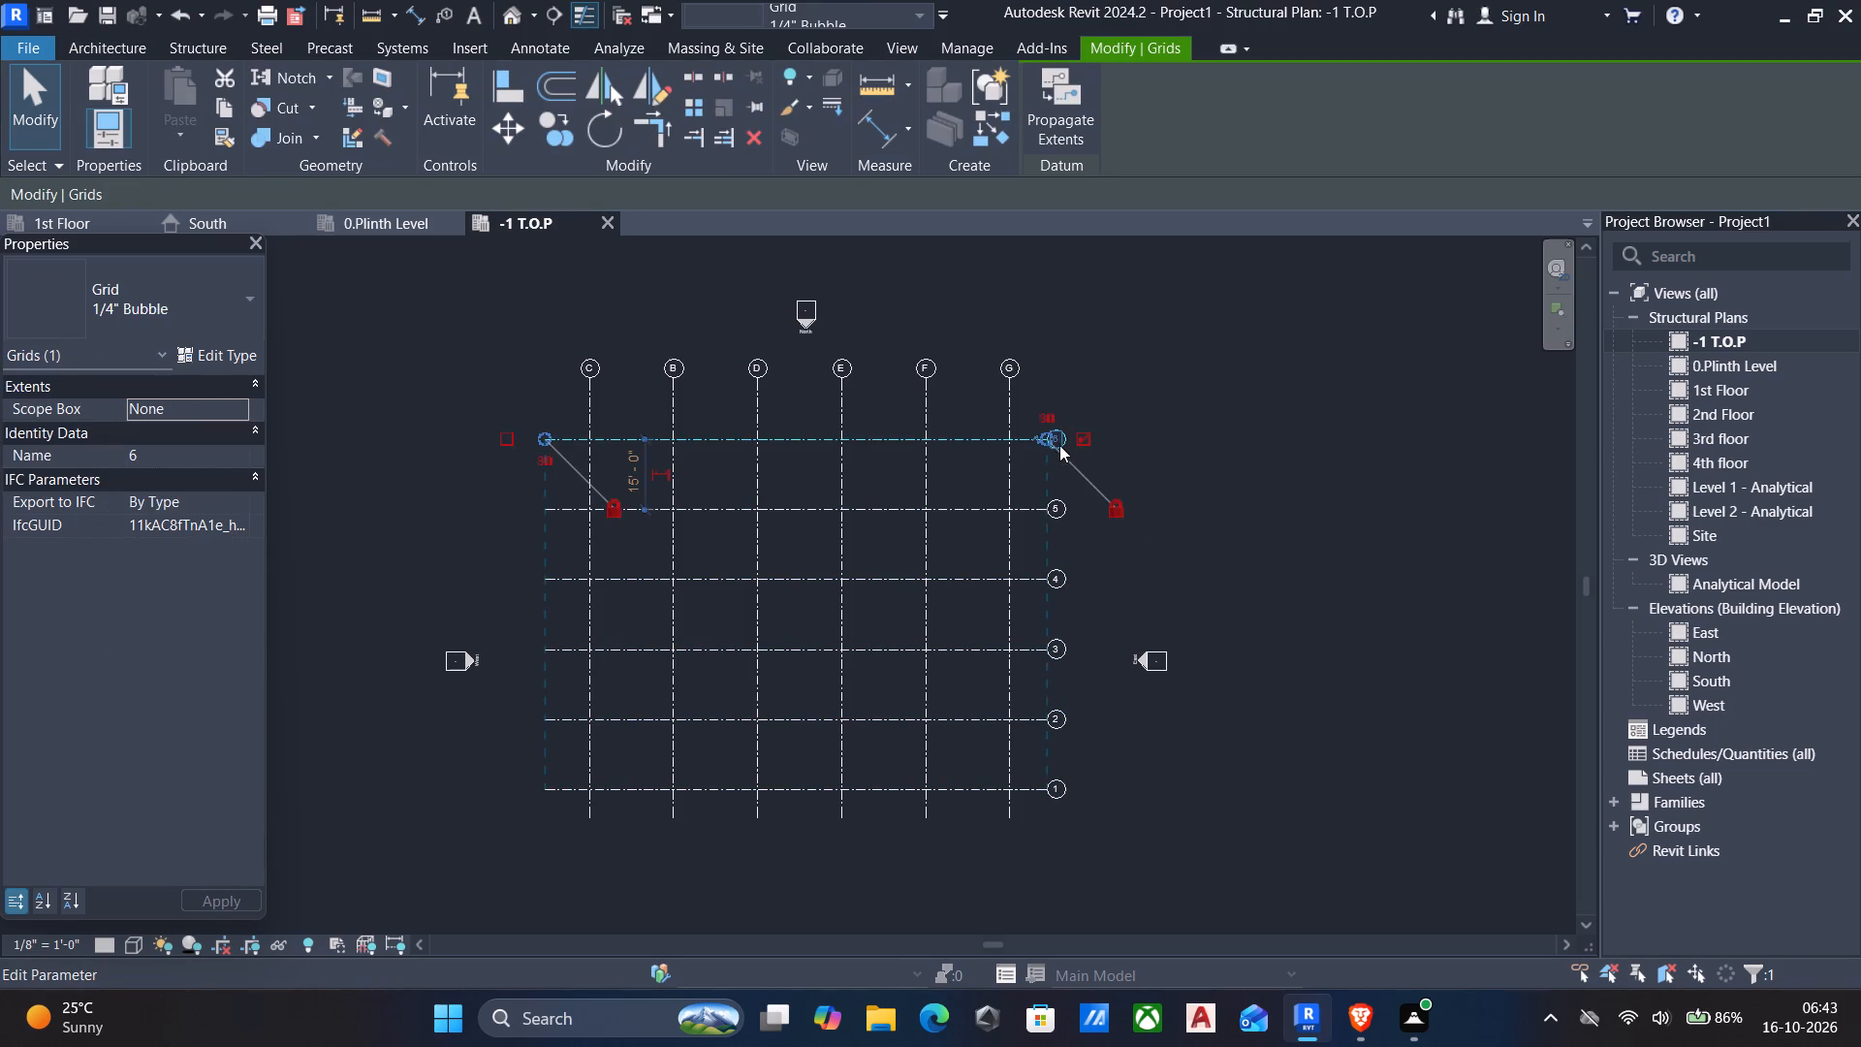
{"action": "scroll", "coordinate": [1059, 445], "scroll_direction": "up", "scroll_amount": 3}
{"action": "left_click_drag", "start_coordinate": [1039, 435], "coordinate": [1080, 433]}
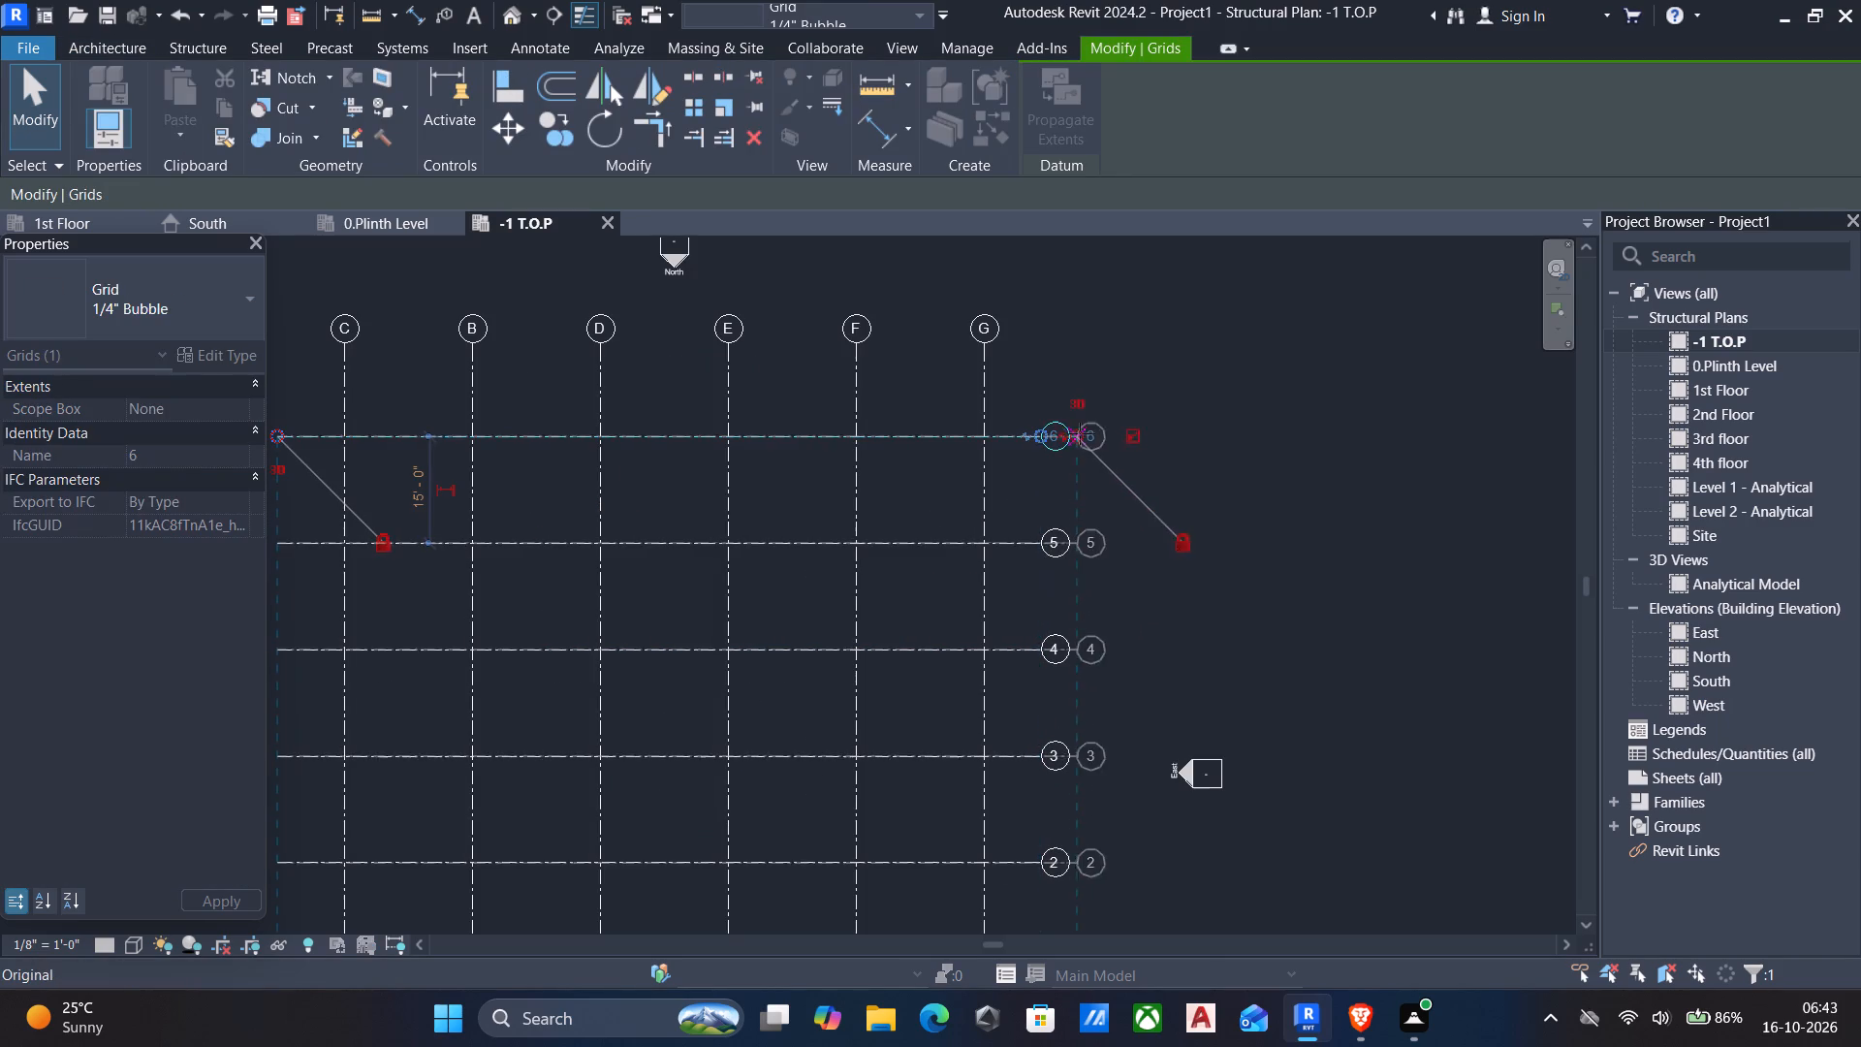
{"action": "left_click_drag", "start_coordinate": [1080, 433], "coordinate": [1129, 432]}
{"action": "scroll", "coordinate": [1084, 455], "scroll_direction": "down", "scroll_amount": 3}
{"action": "middle_click_drag", "start_coordinate": [1070, 684], "coordinate": [1068, 649]}
{"action": "key", "text": "Escape"}
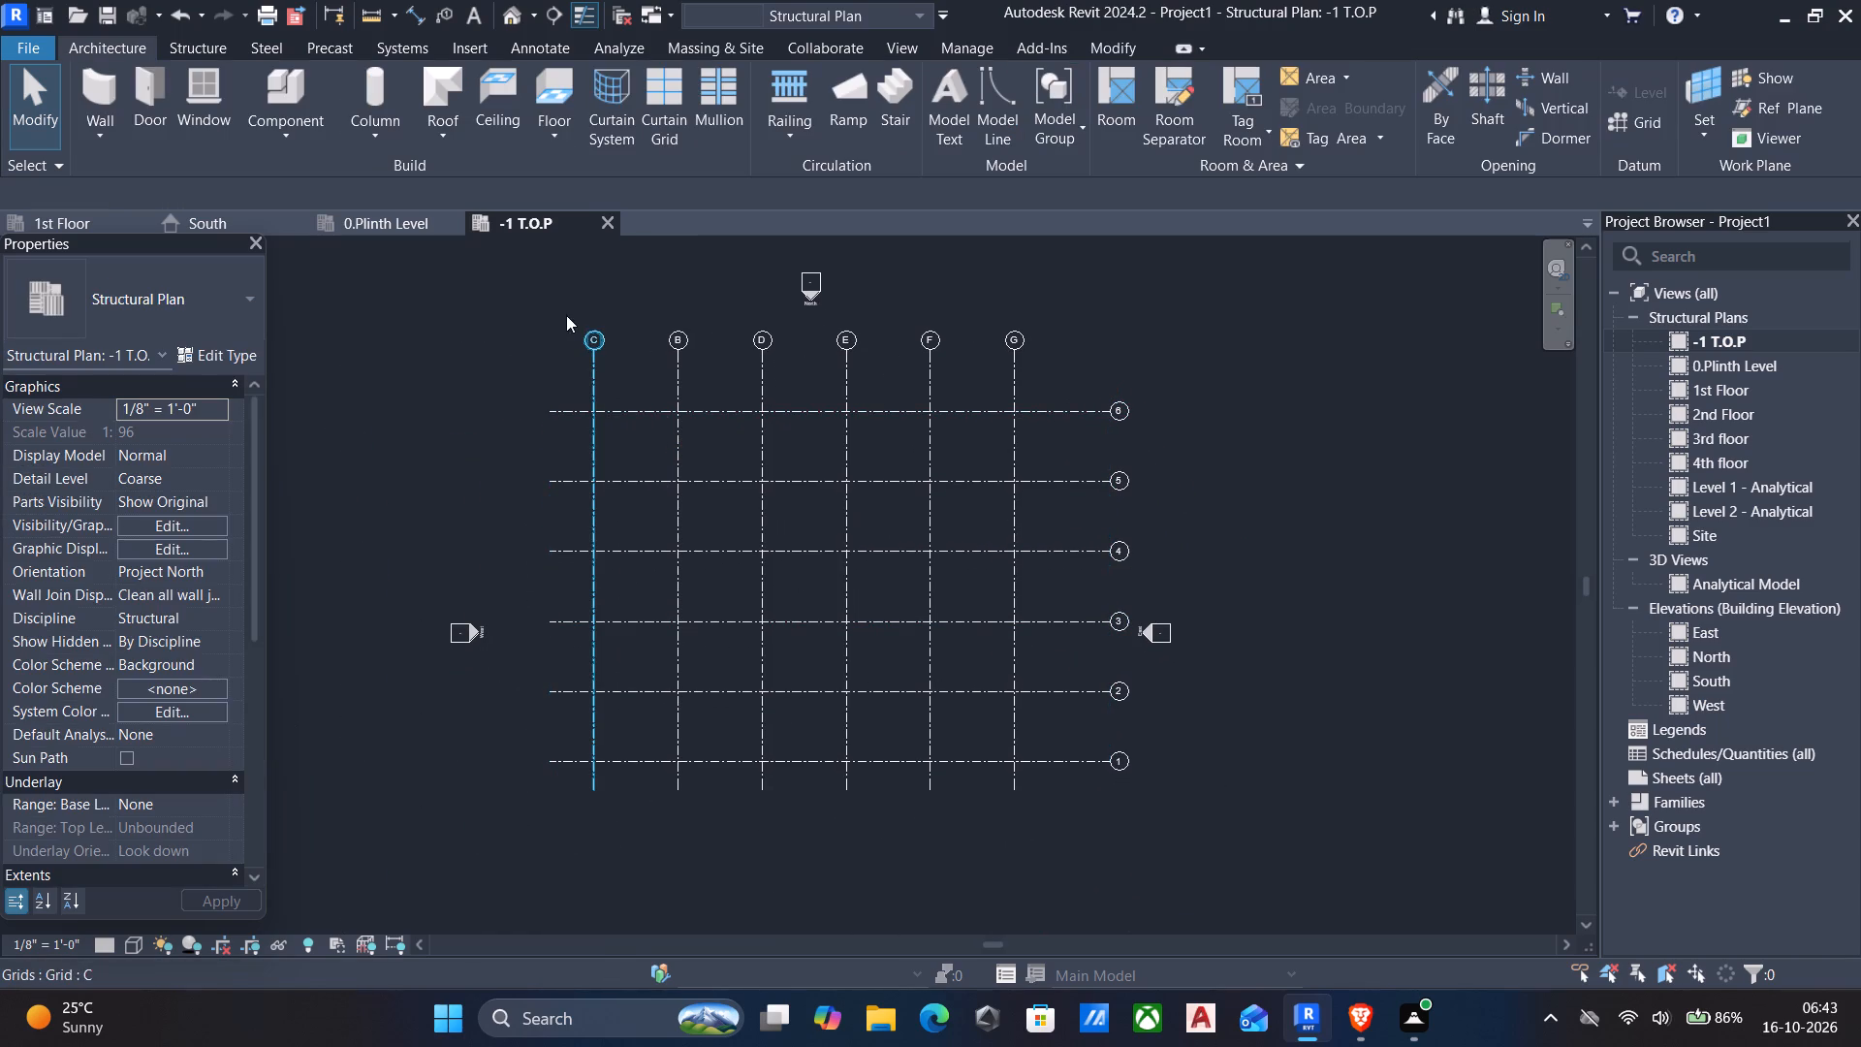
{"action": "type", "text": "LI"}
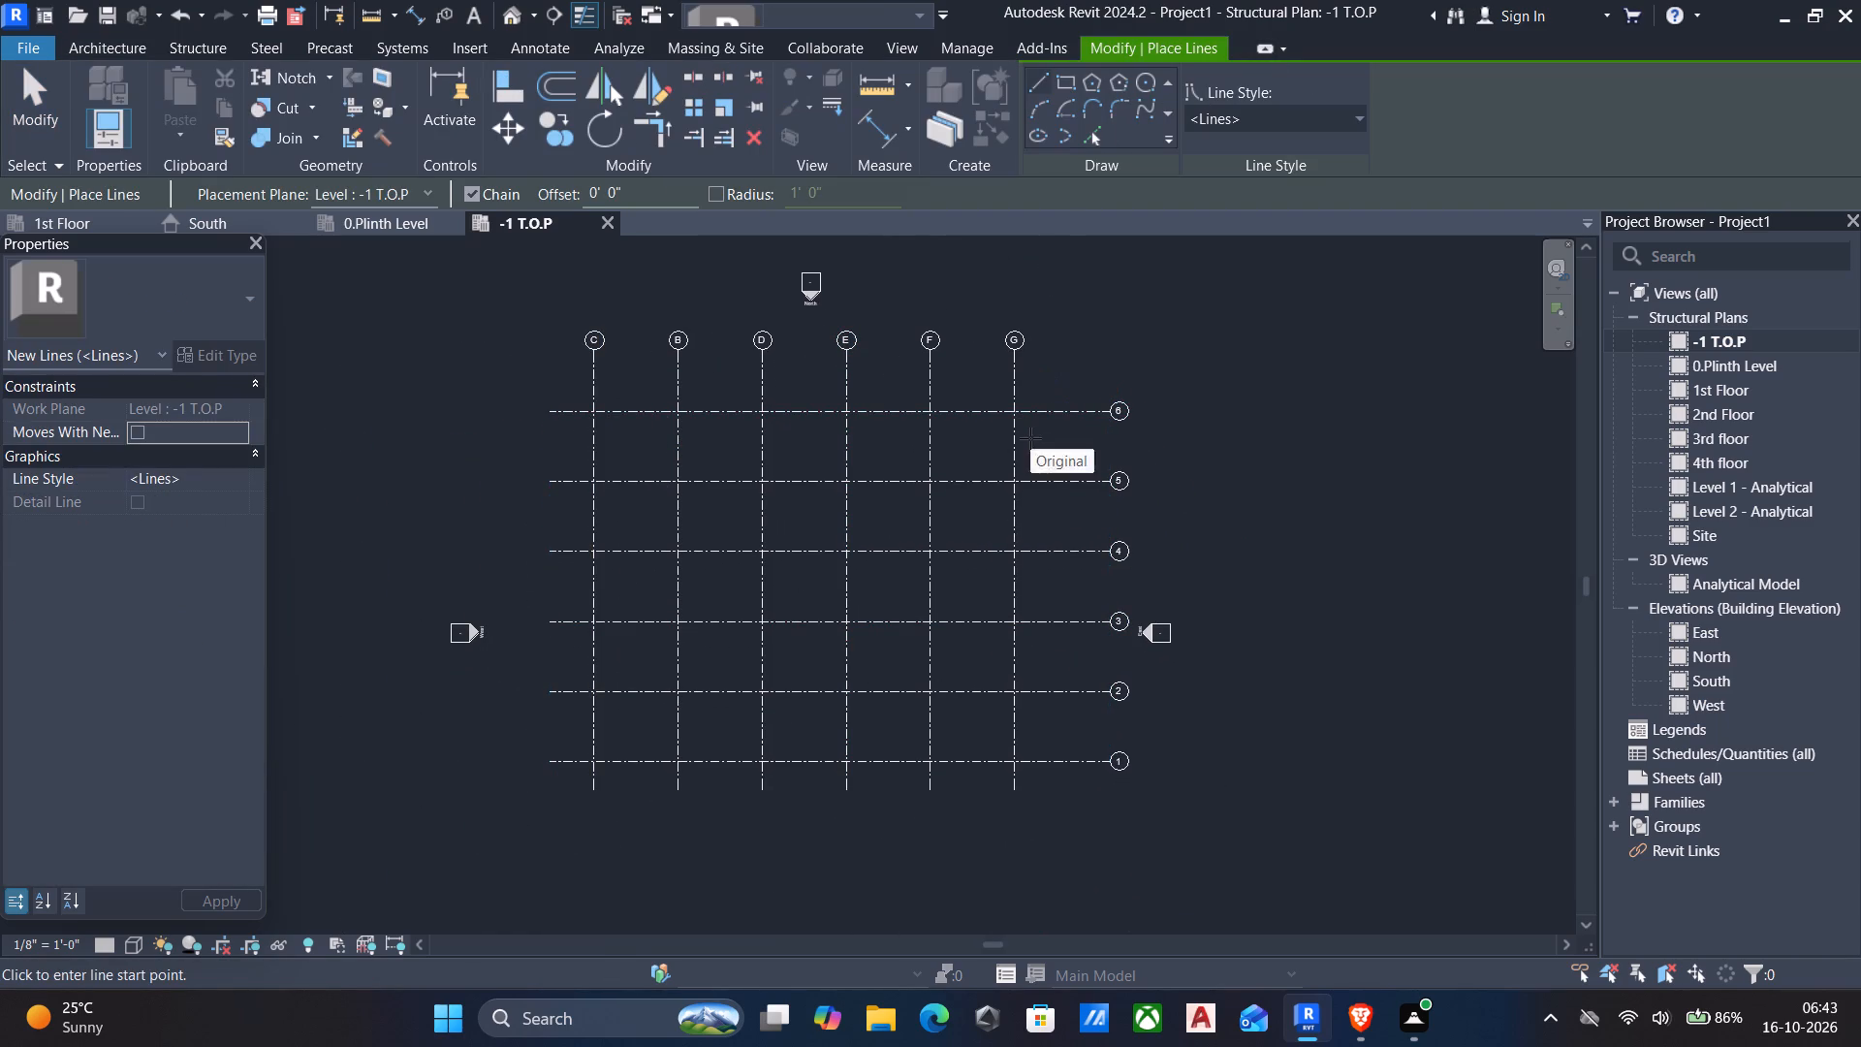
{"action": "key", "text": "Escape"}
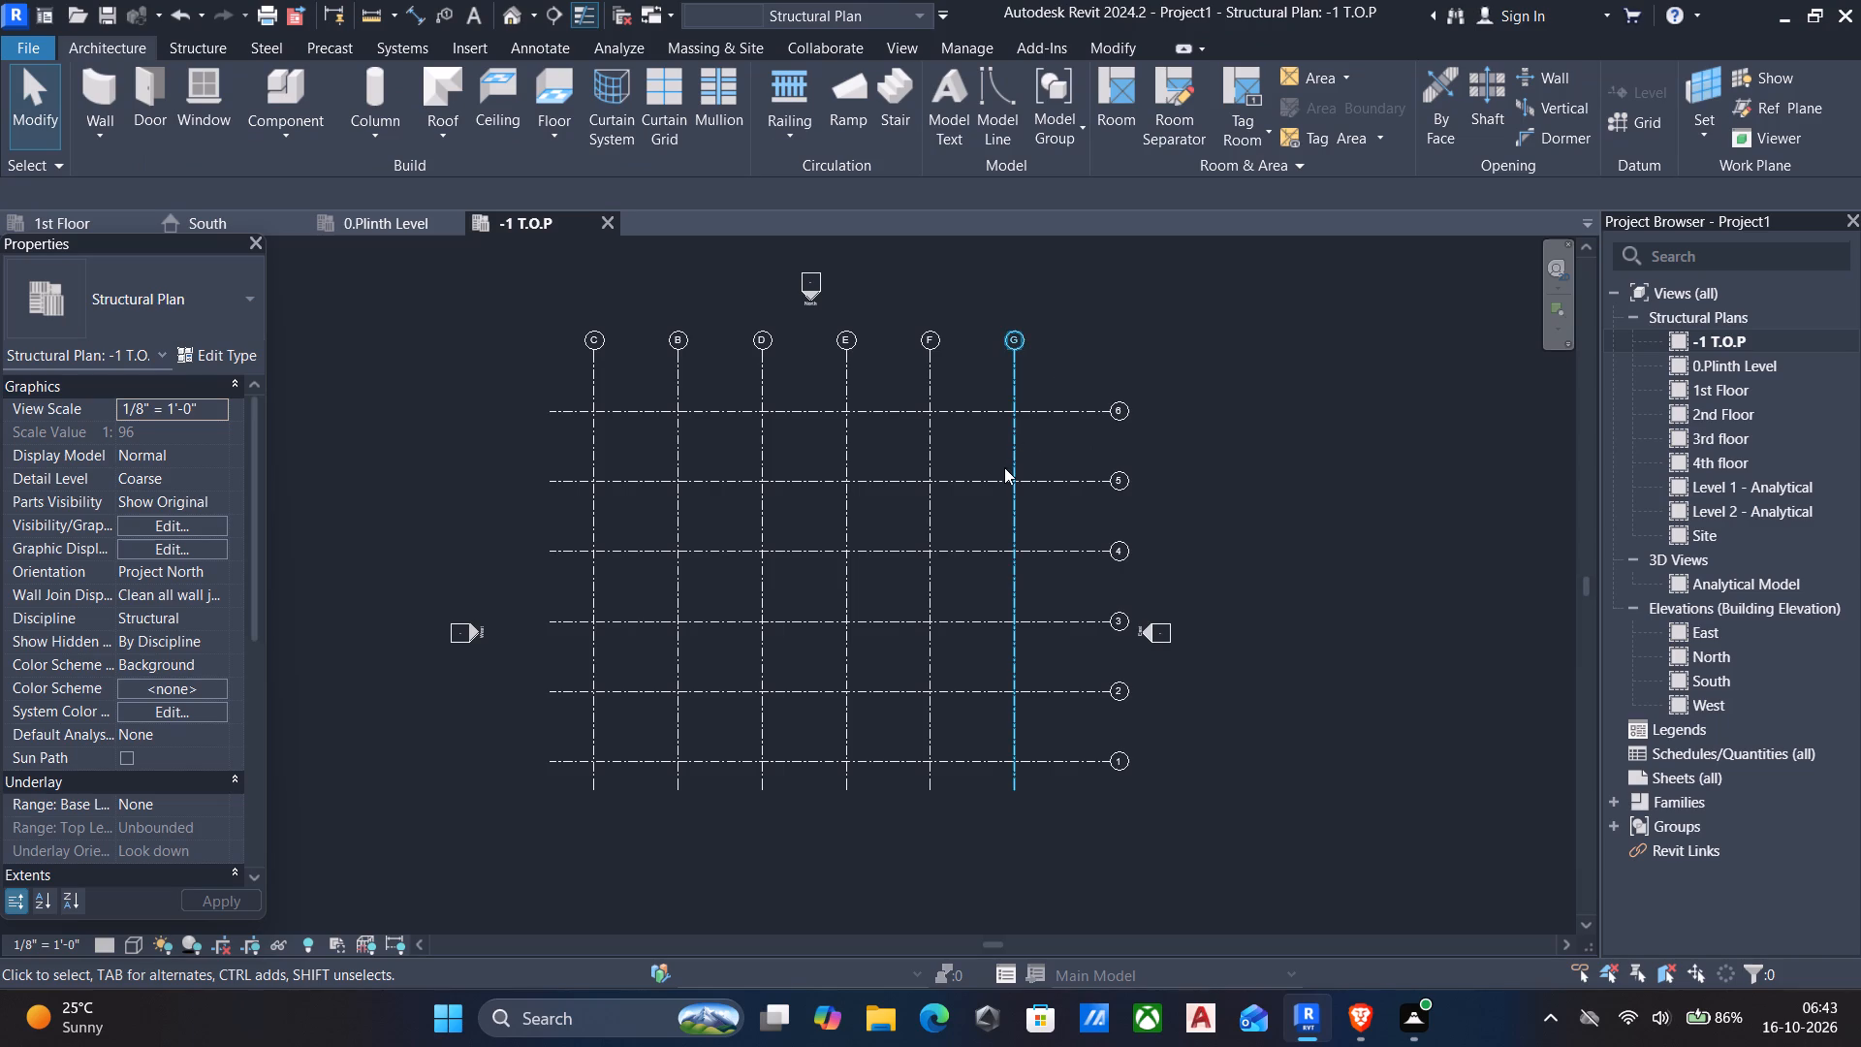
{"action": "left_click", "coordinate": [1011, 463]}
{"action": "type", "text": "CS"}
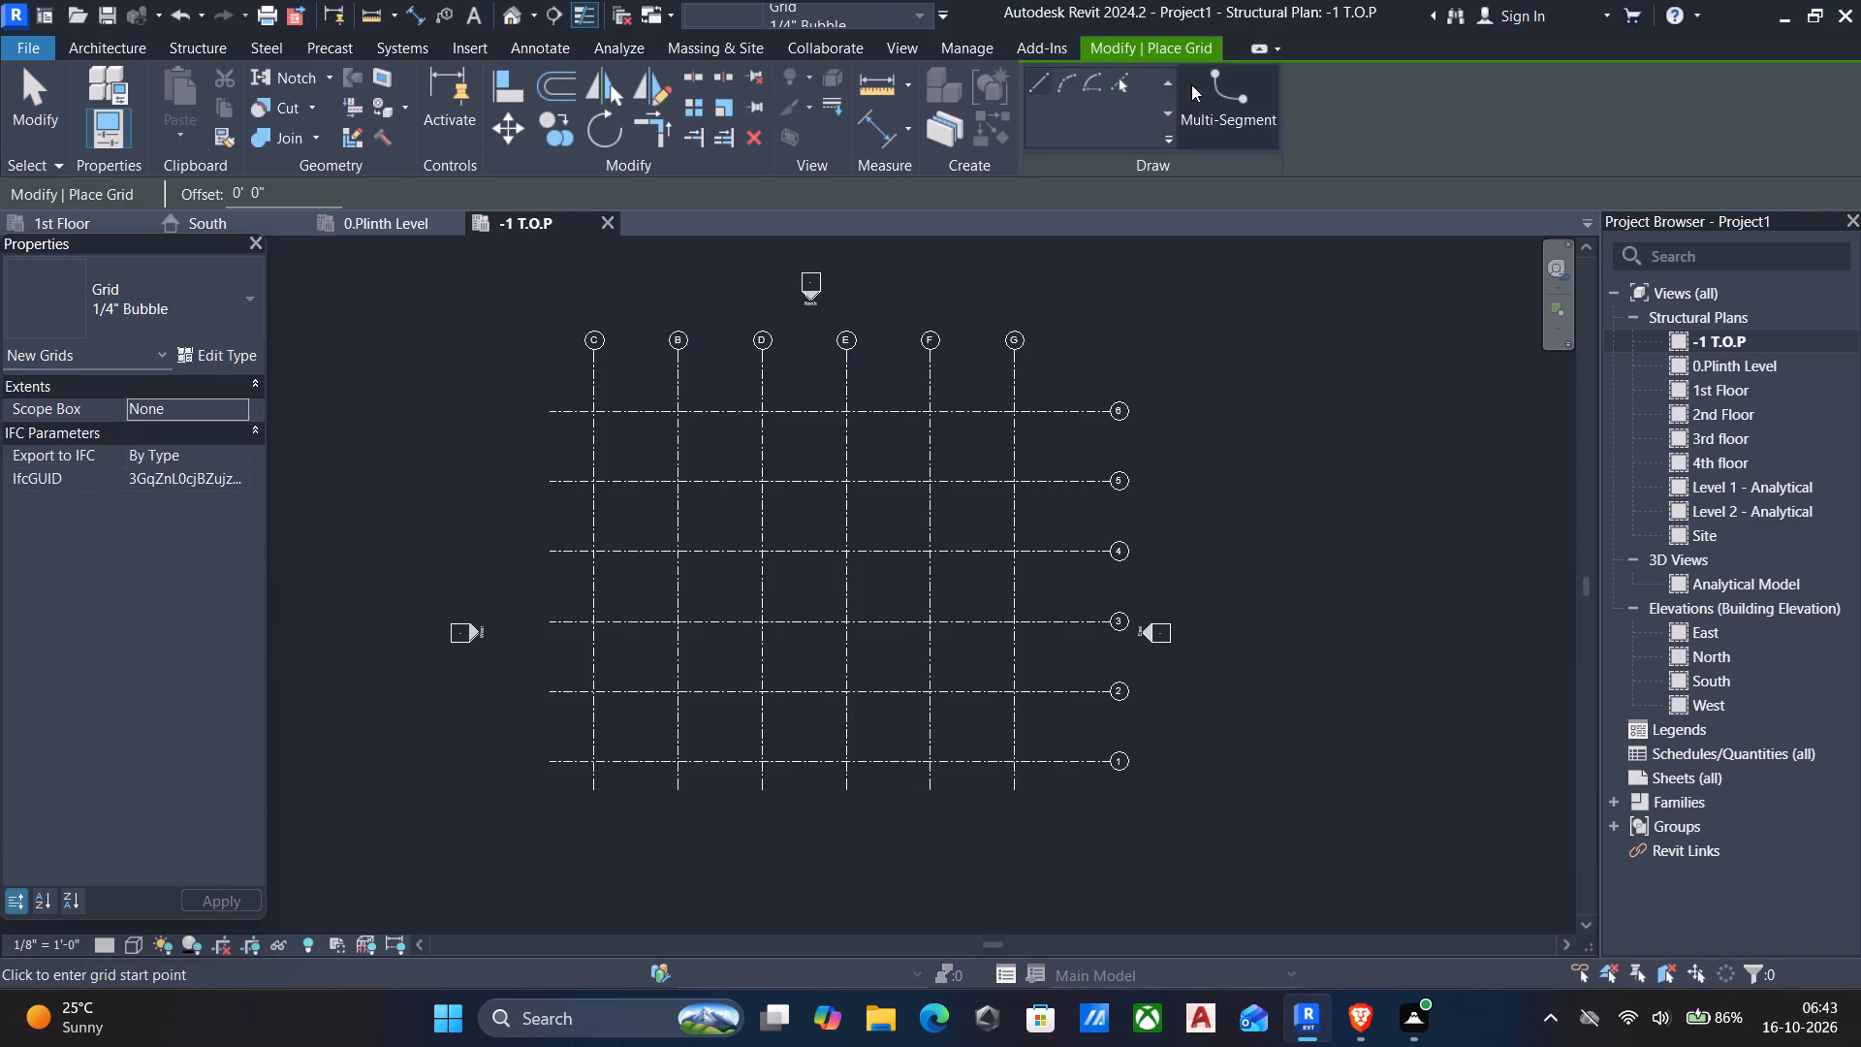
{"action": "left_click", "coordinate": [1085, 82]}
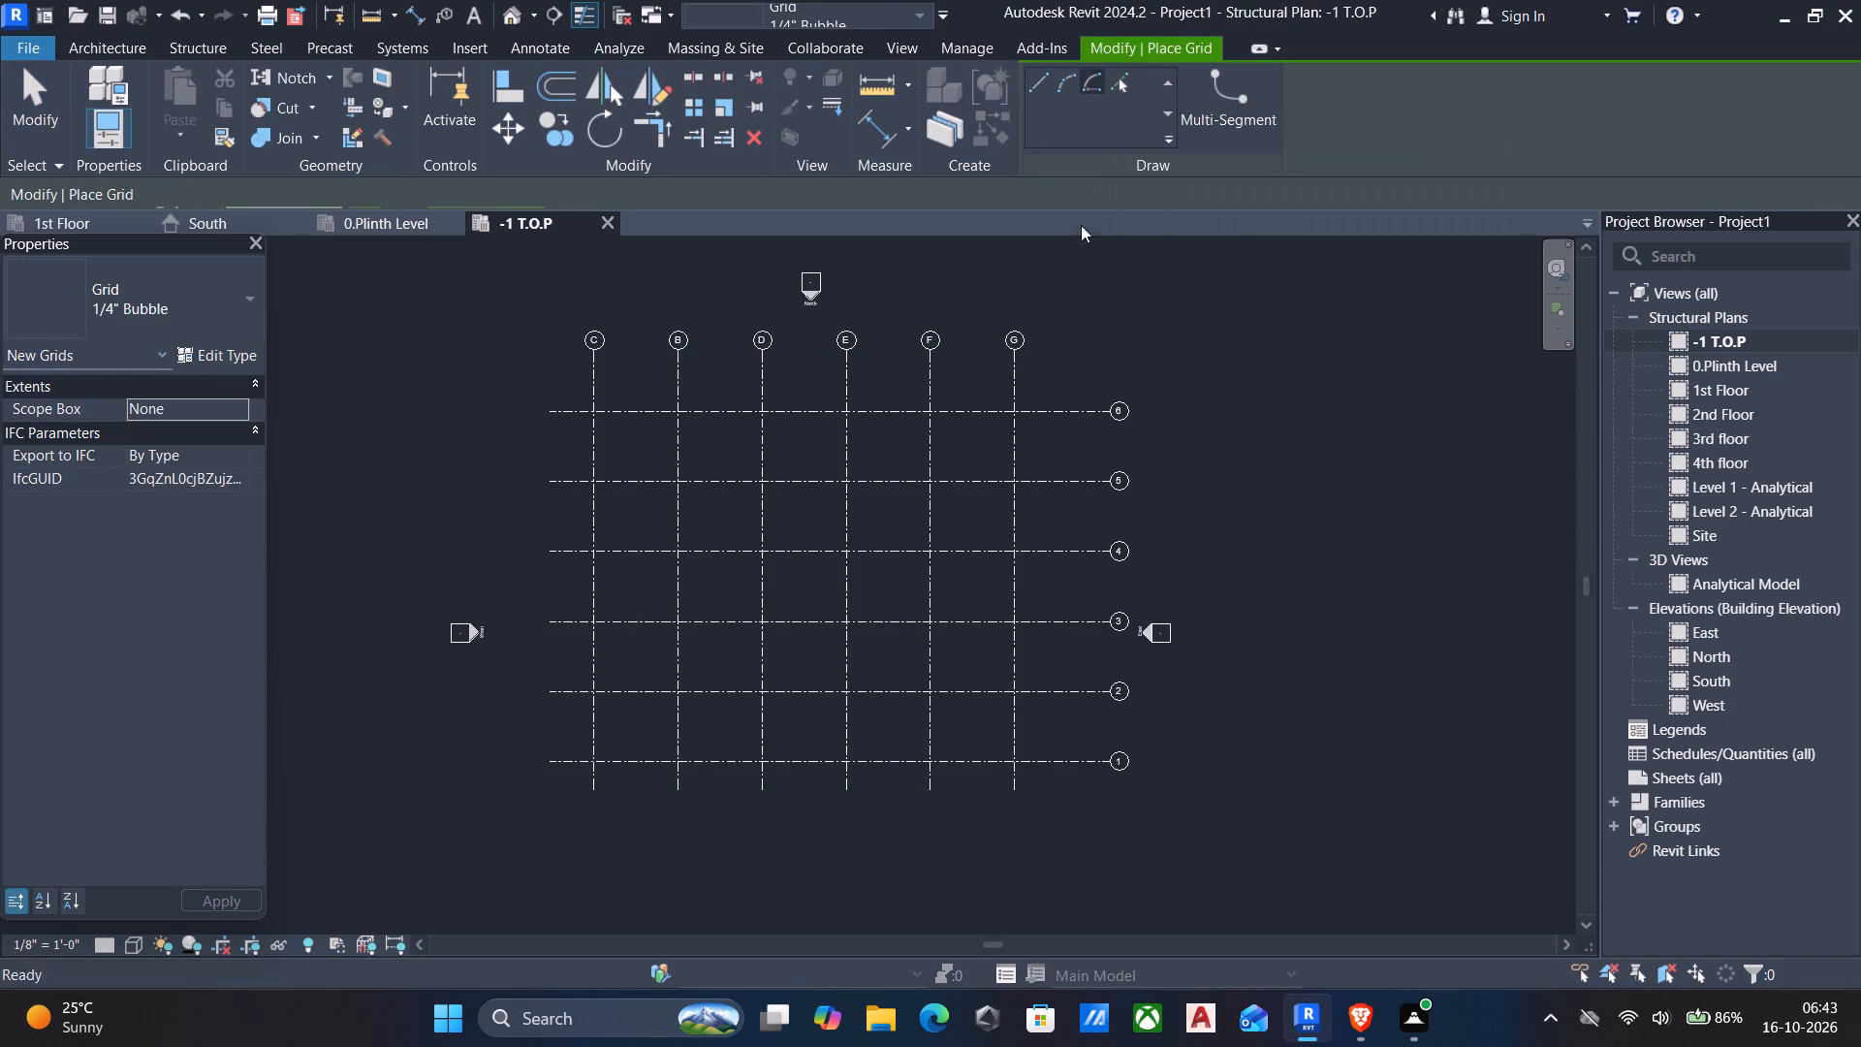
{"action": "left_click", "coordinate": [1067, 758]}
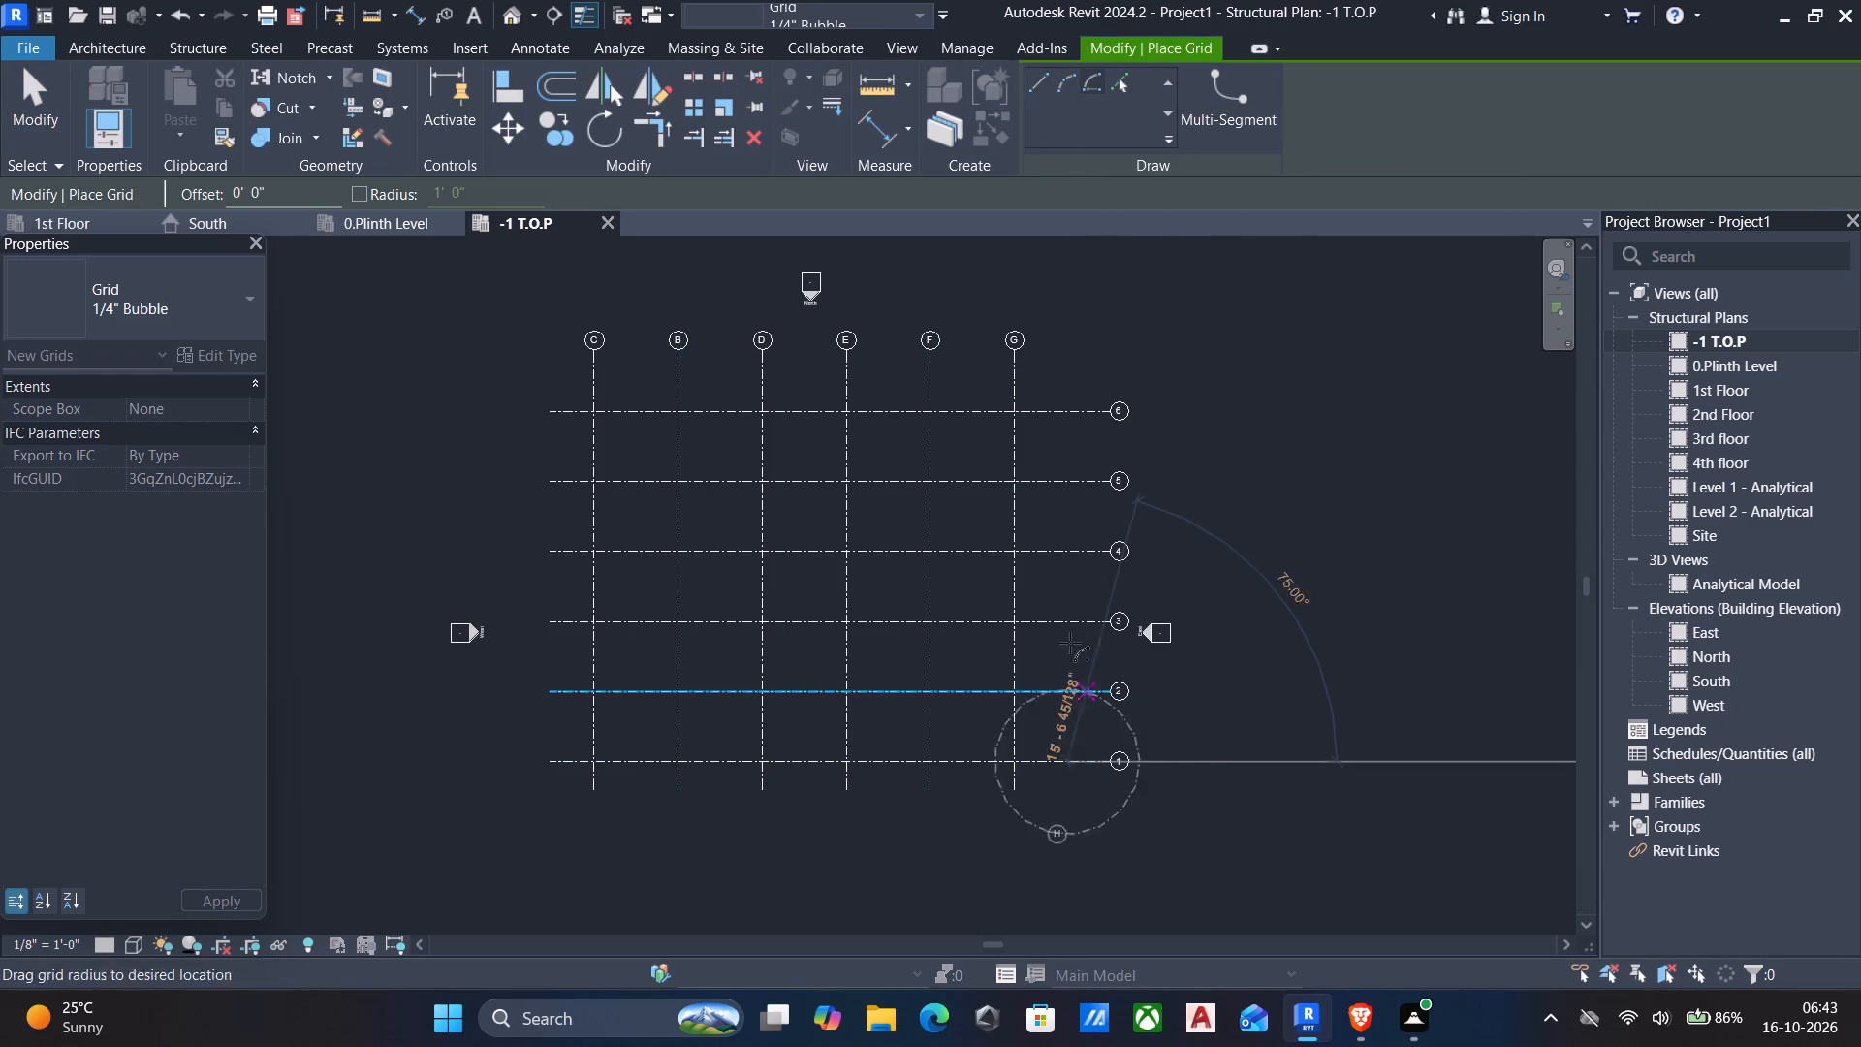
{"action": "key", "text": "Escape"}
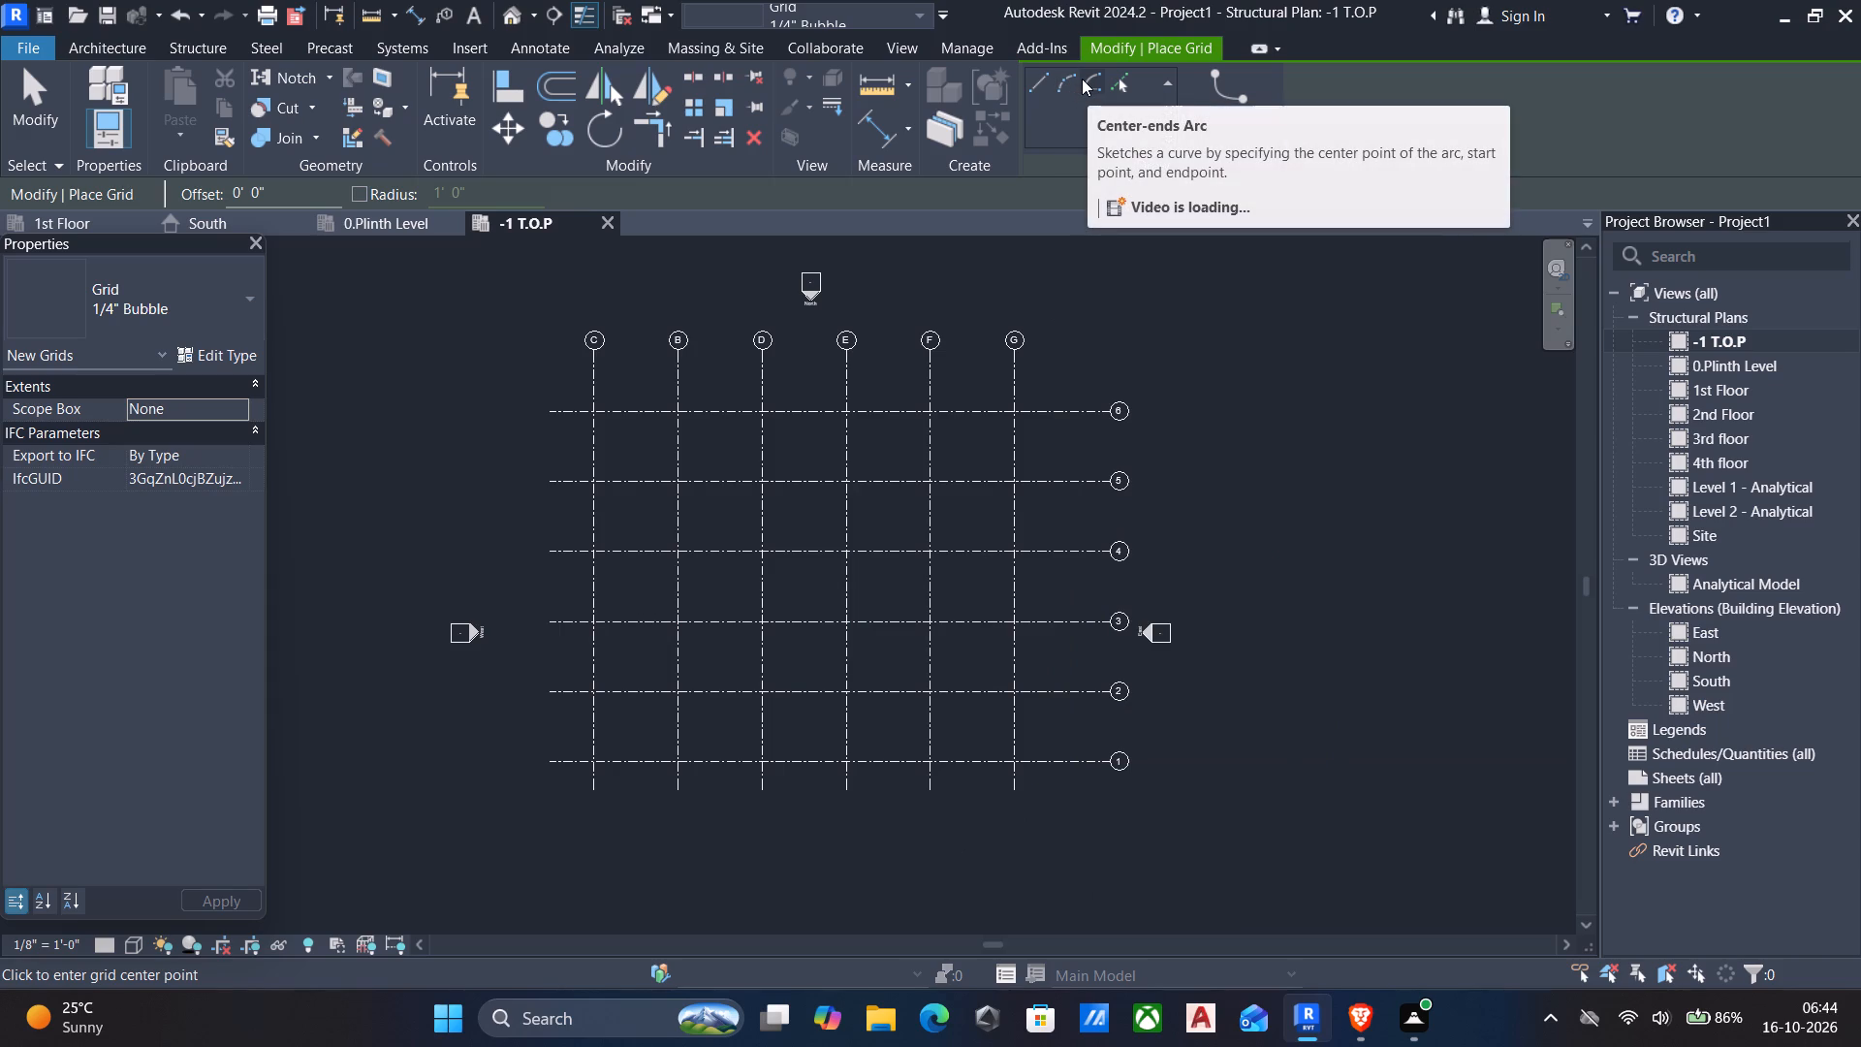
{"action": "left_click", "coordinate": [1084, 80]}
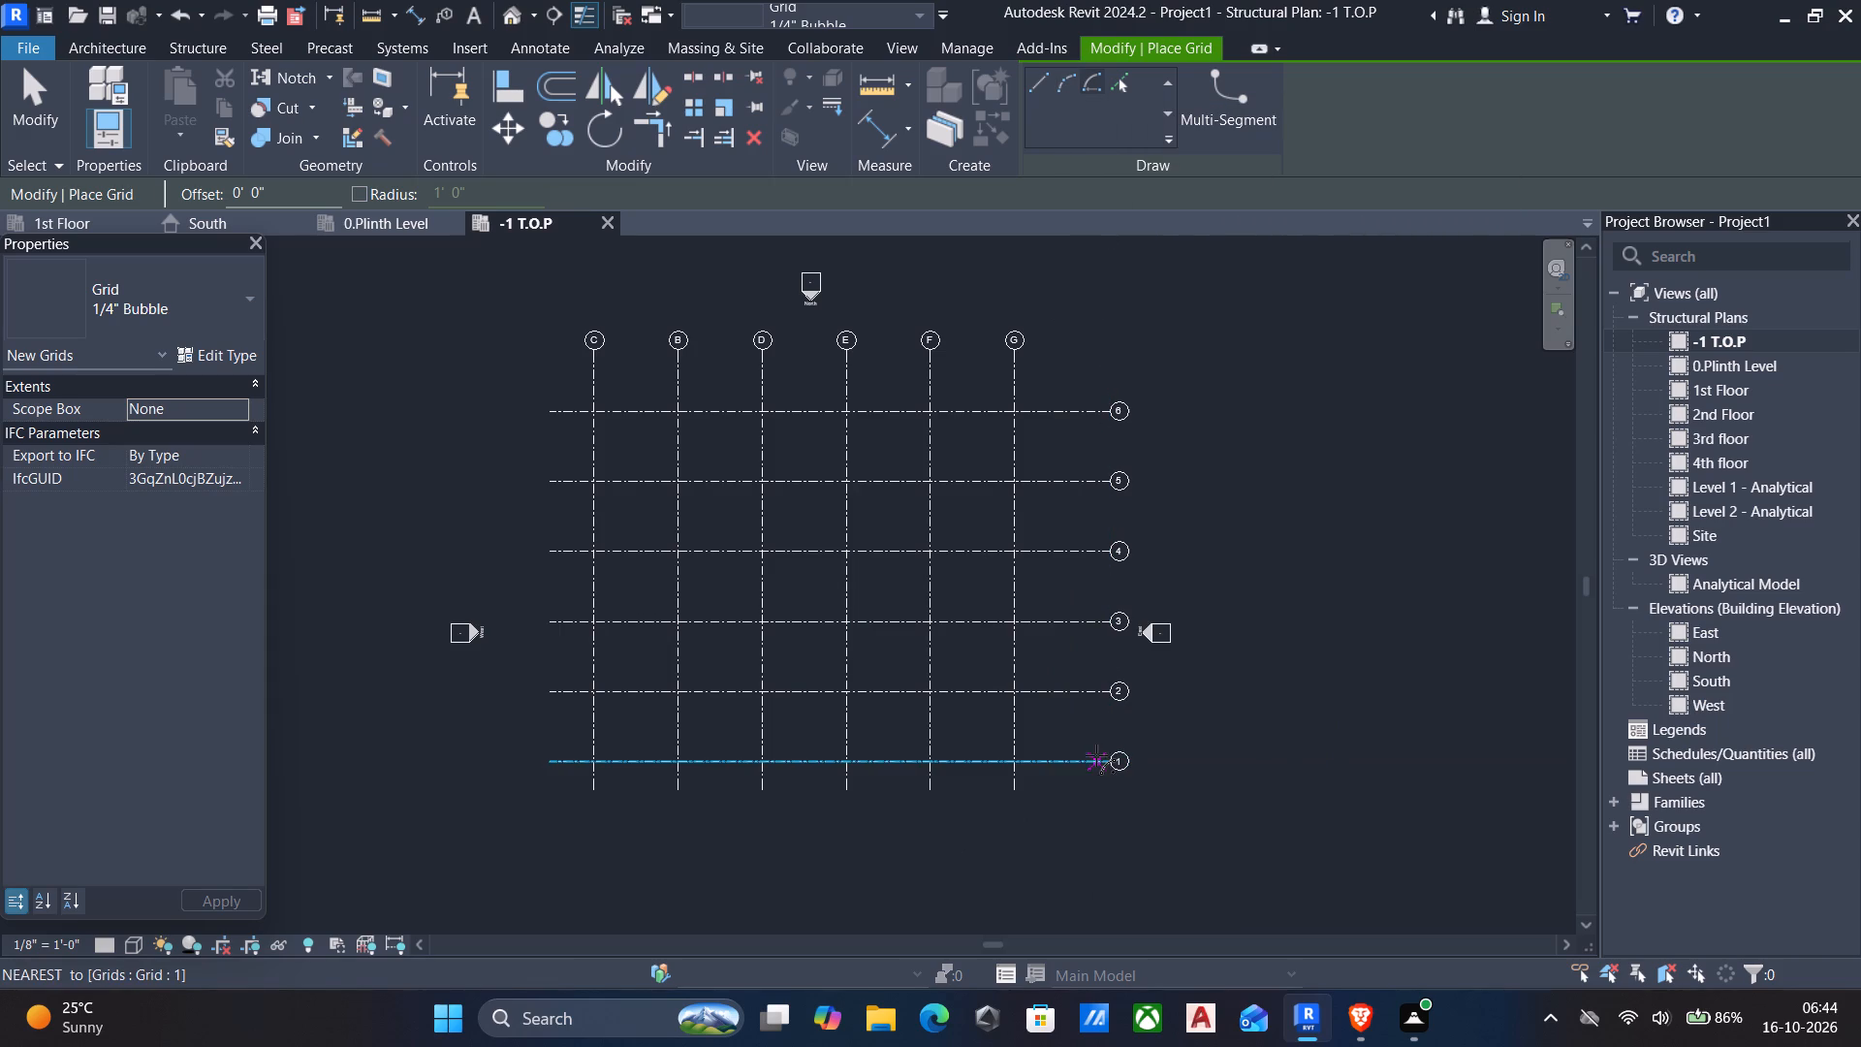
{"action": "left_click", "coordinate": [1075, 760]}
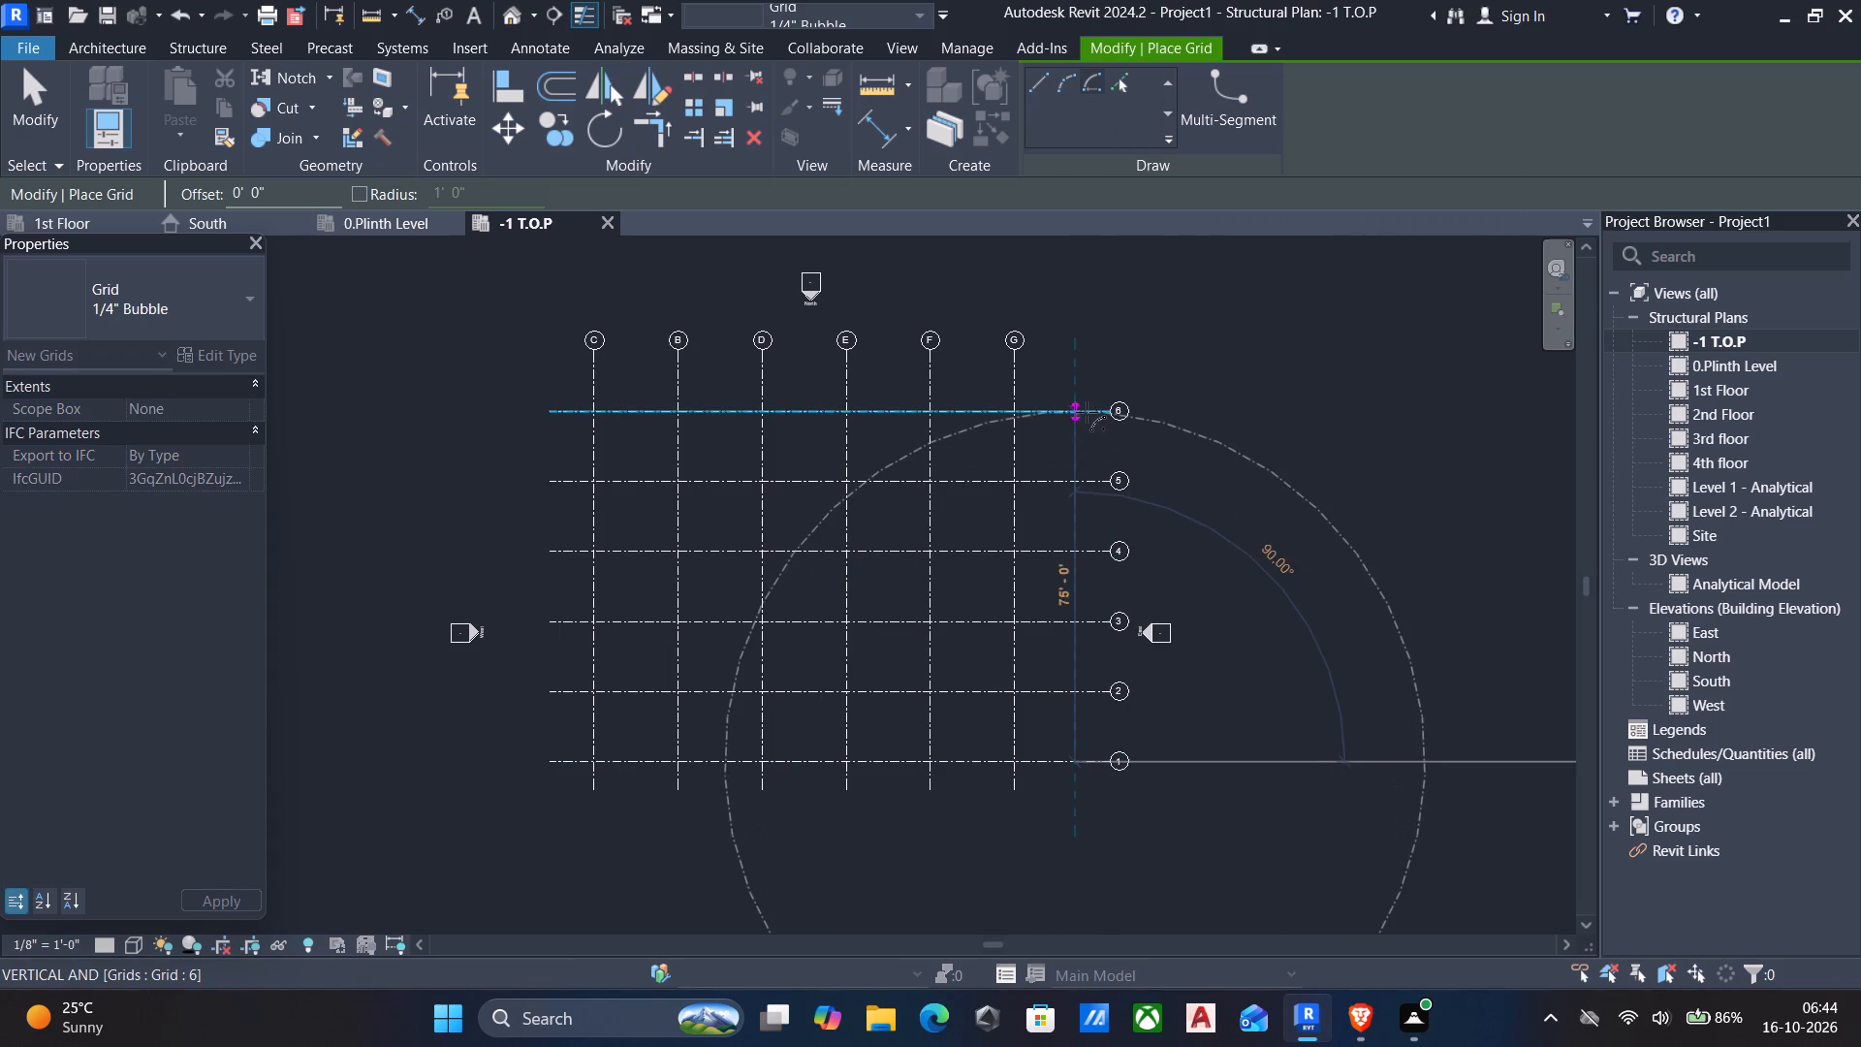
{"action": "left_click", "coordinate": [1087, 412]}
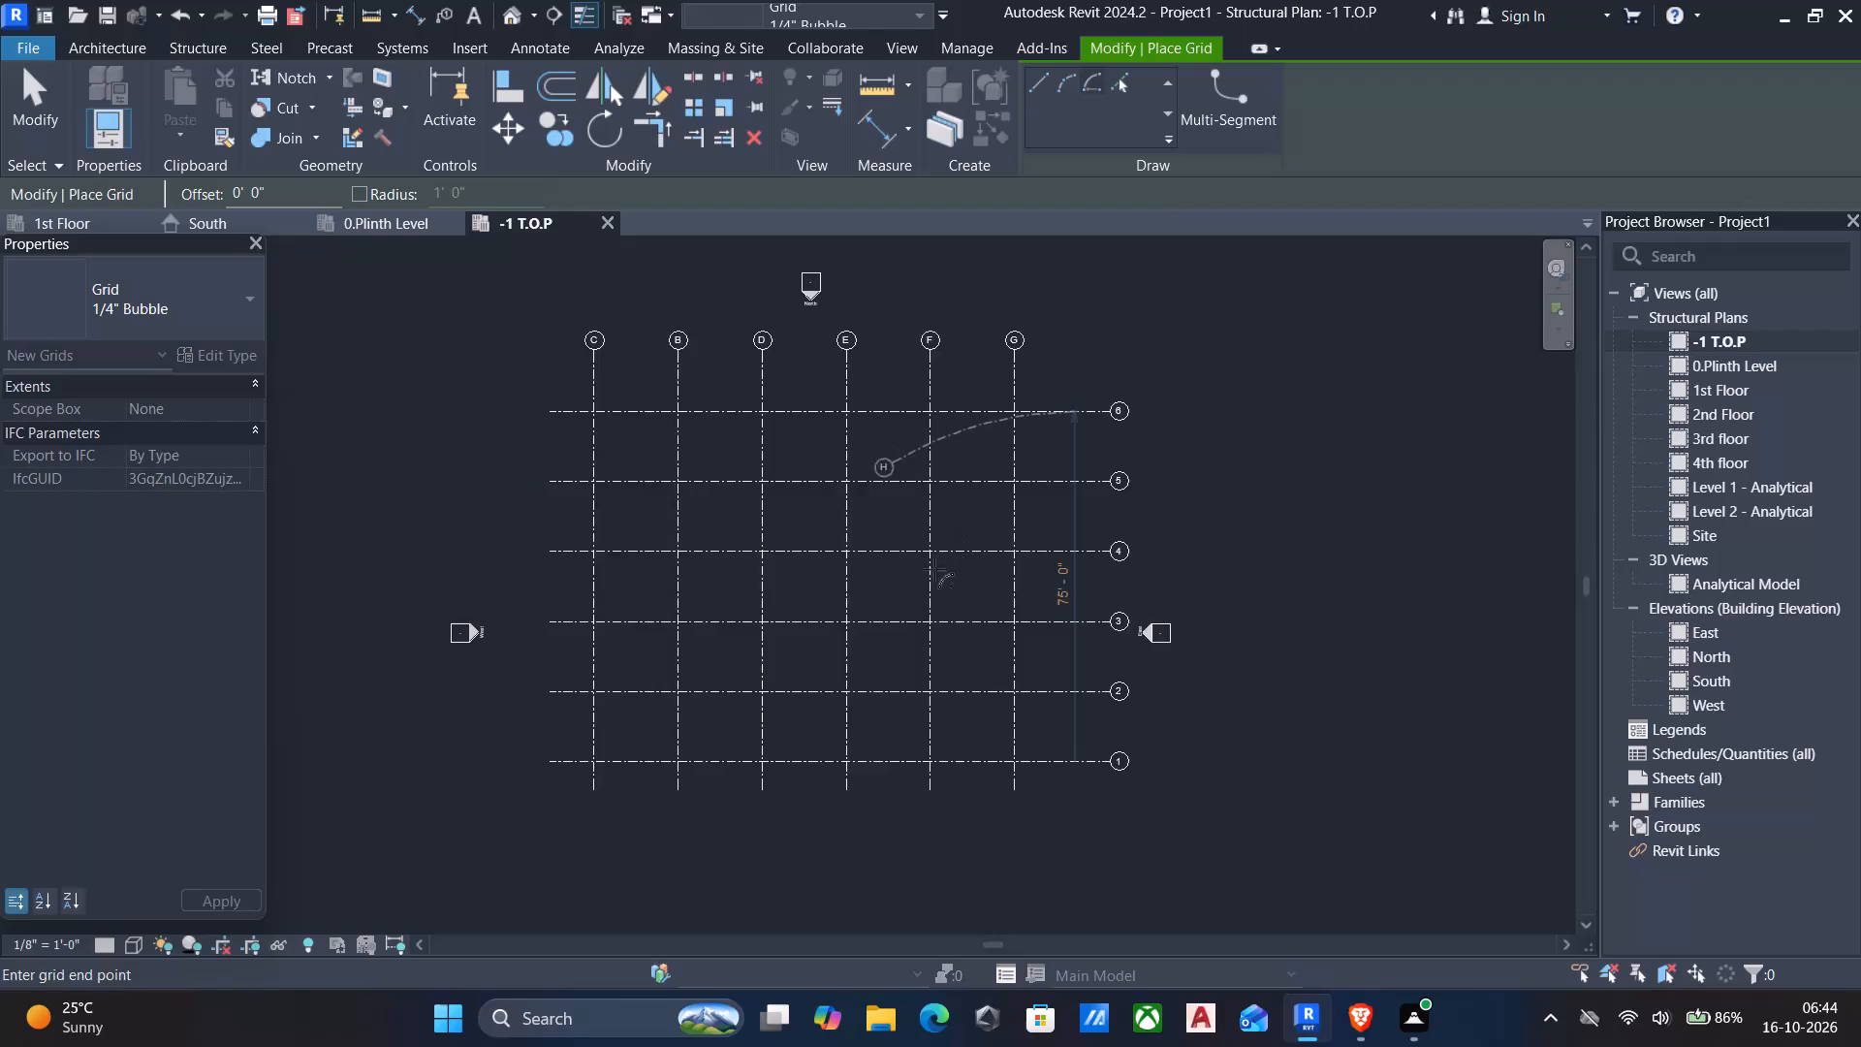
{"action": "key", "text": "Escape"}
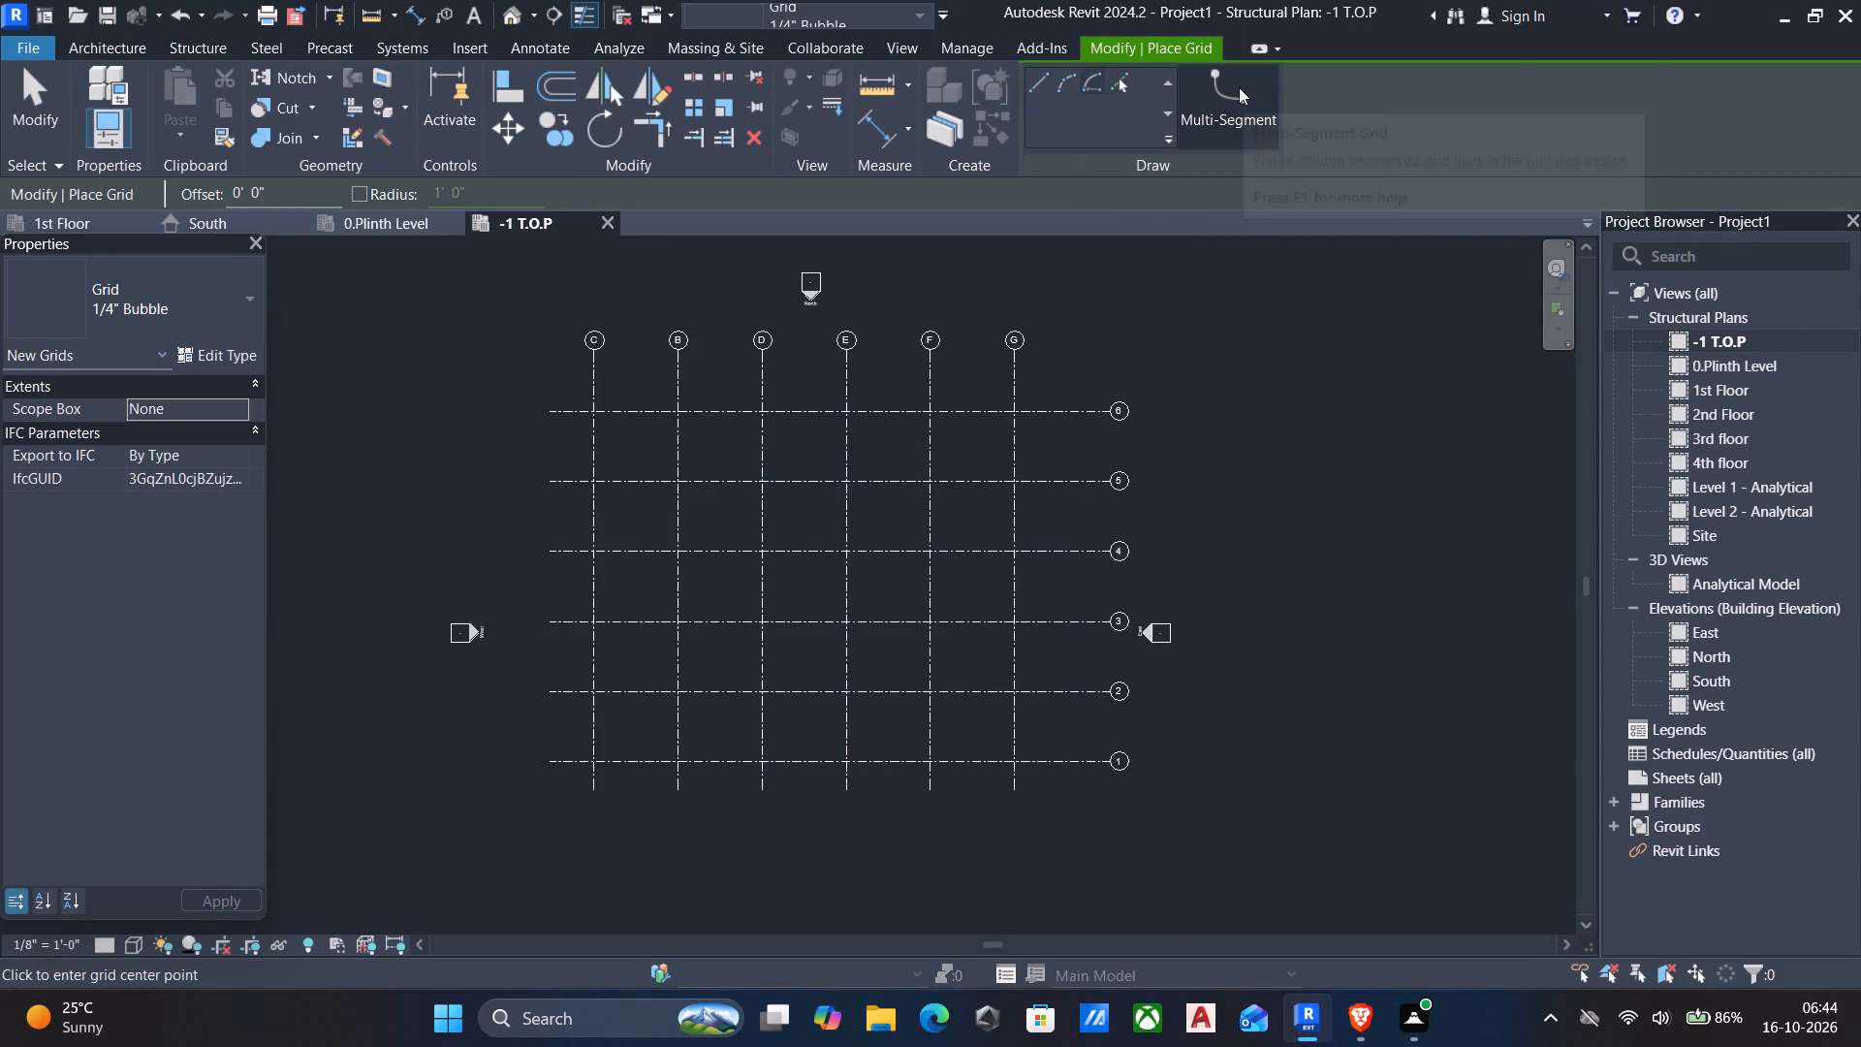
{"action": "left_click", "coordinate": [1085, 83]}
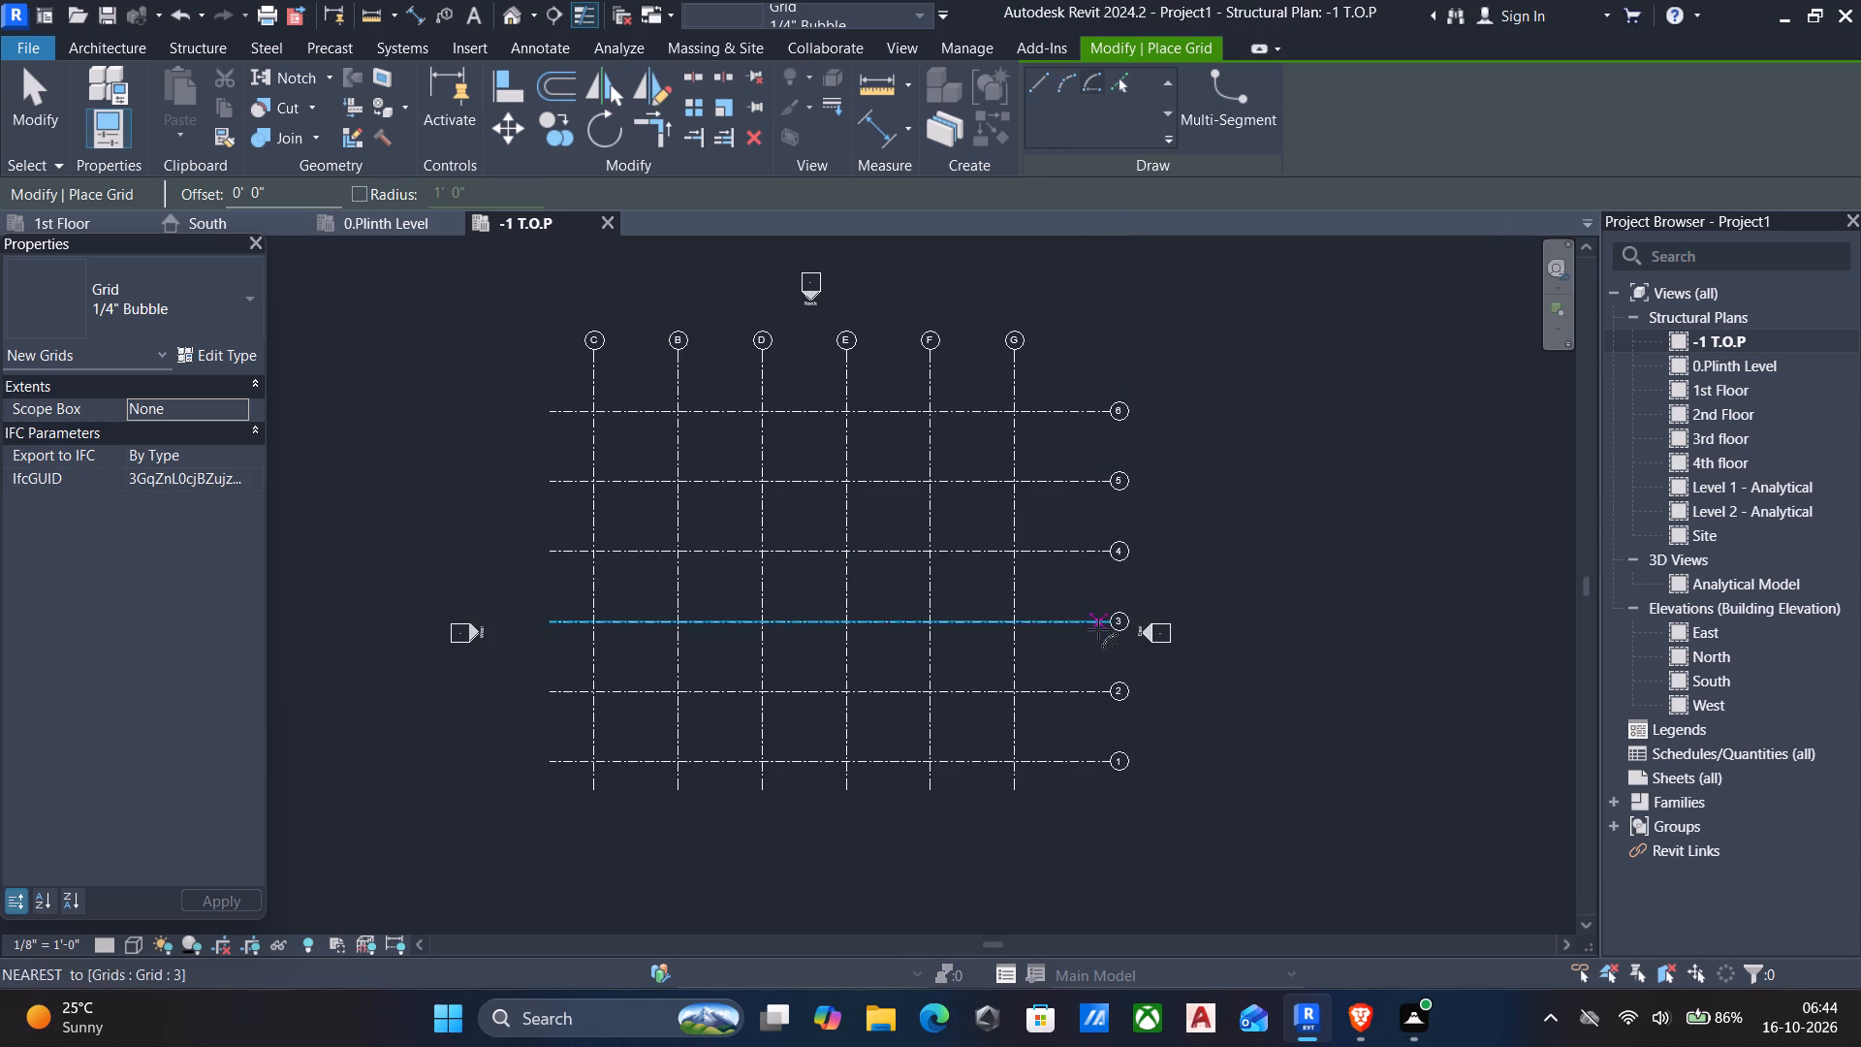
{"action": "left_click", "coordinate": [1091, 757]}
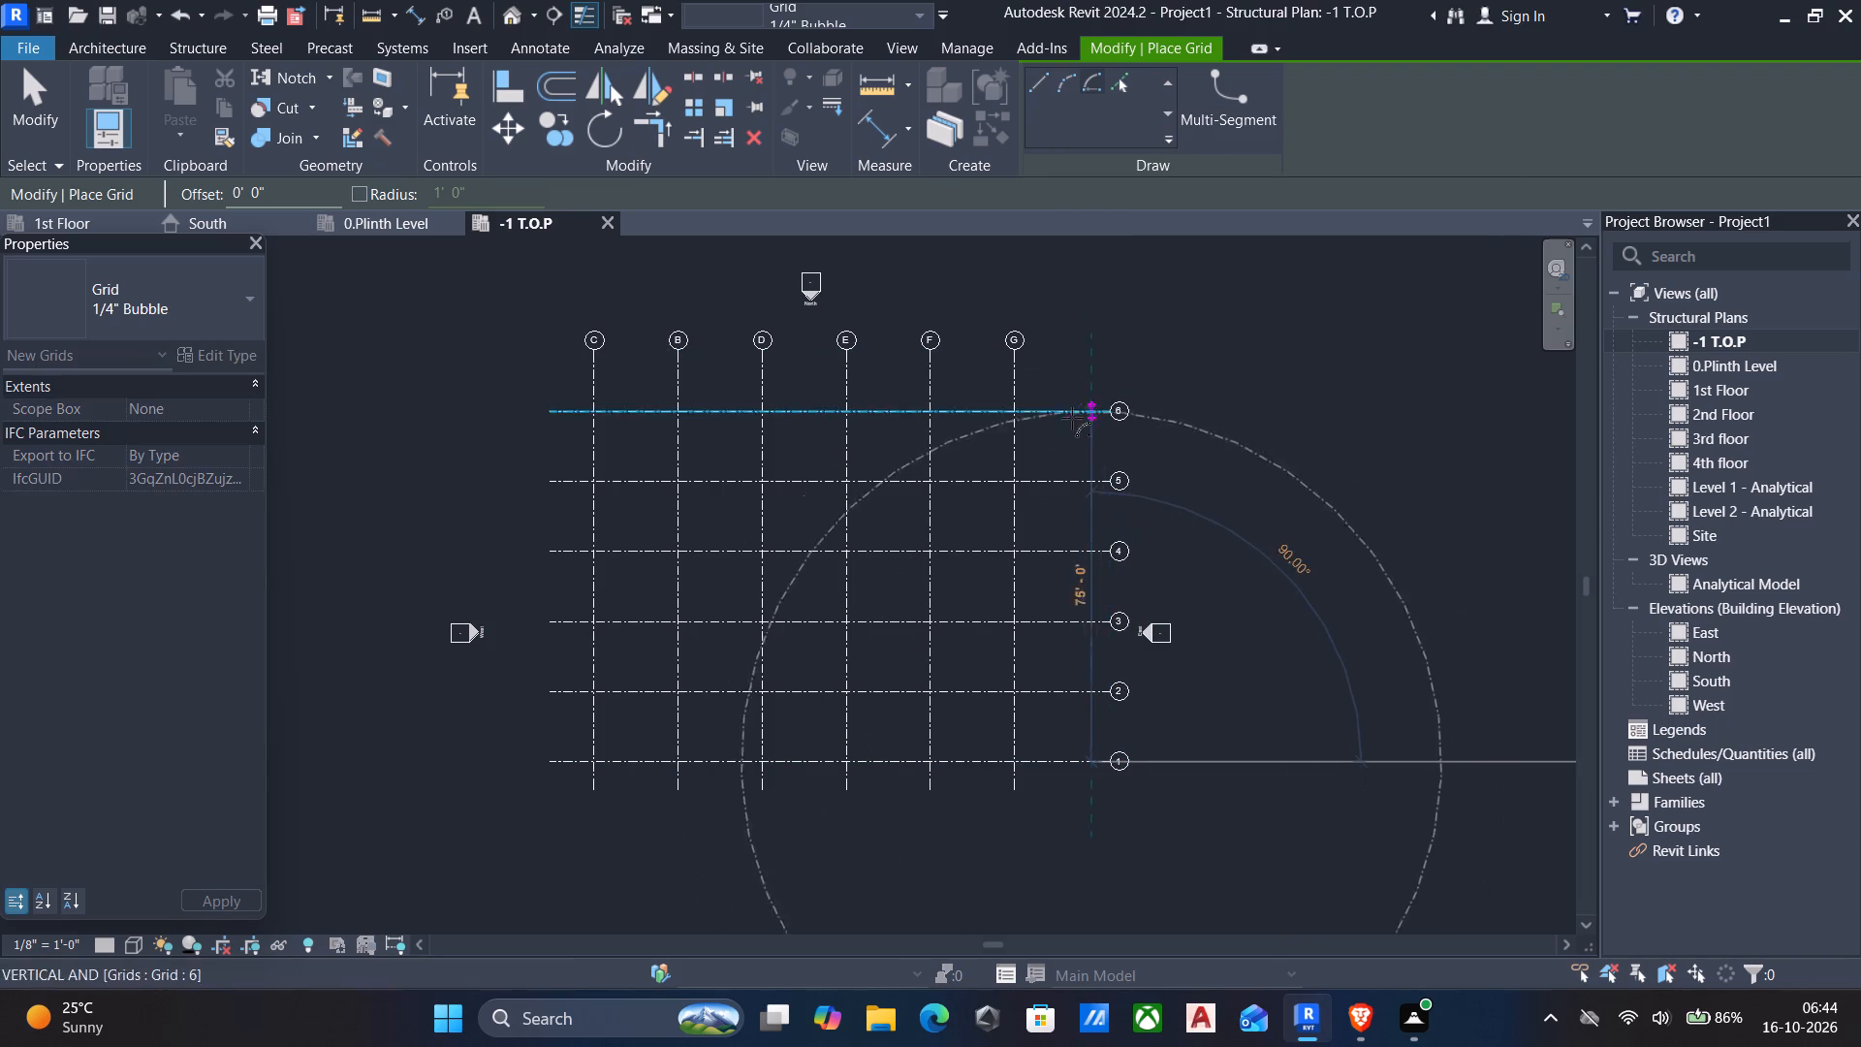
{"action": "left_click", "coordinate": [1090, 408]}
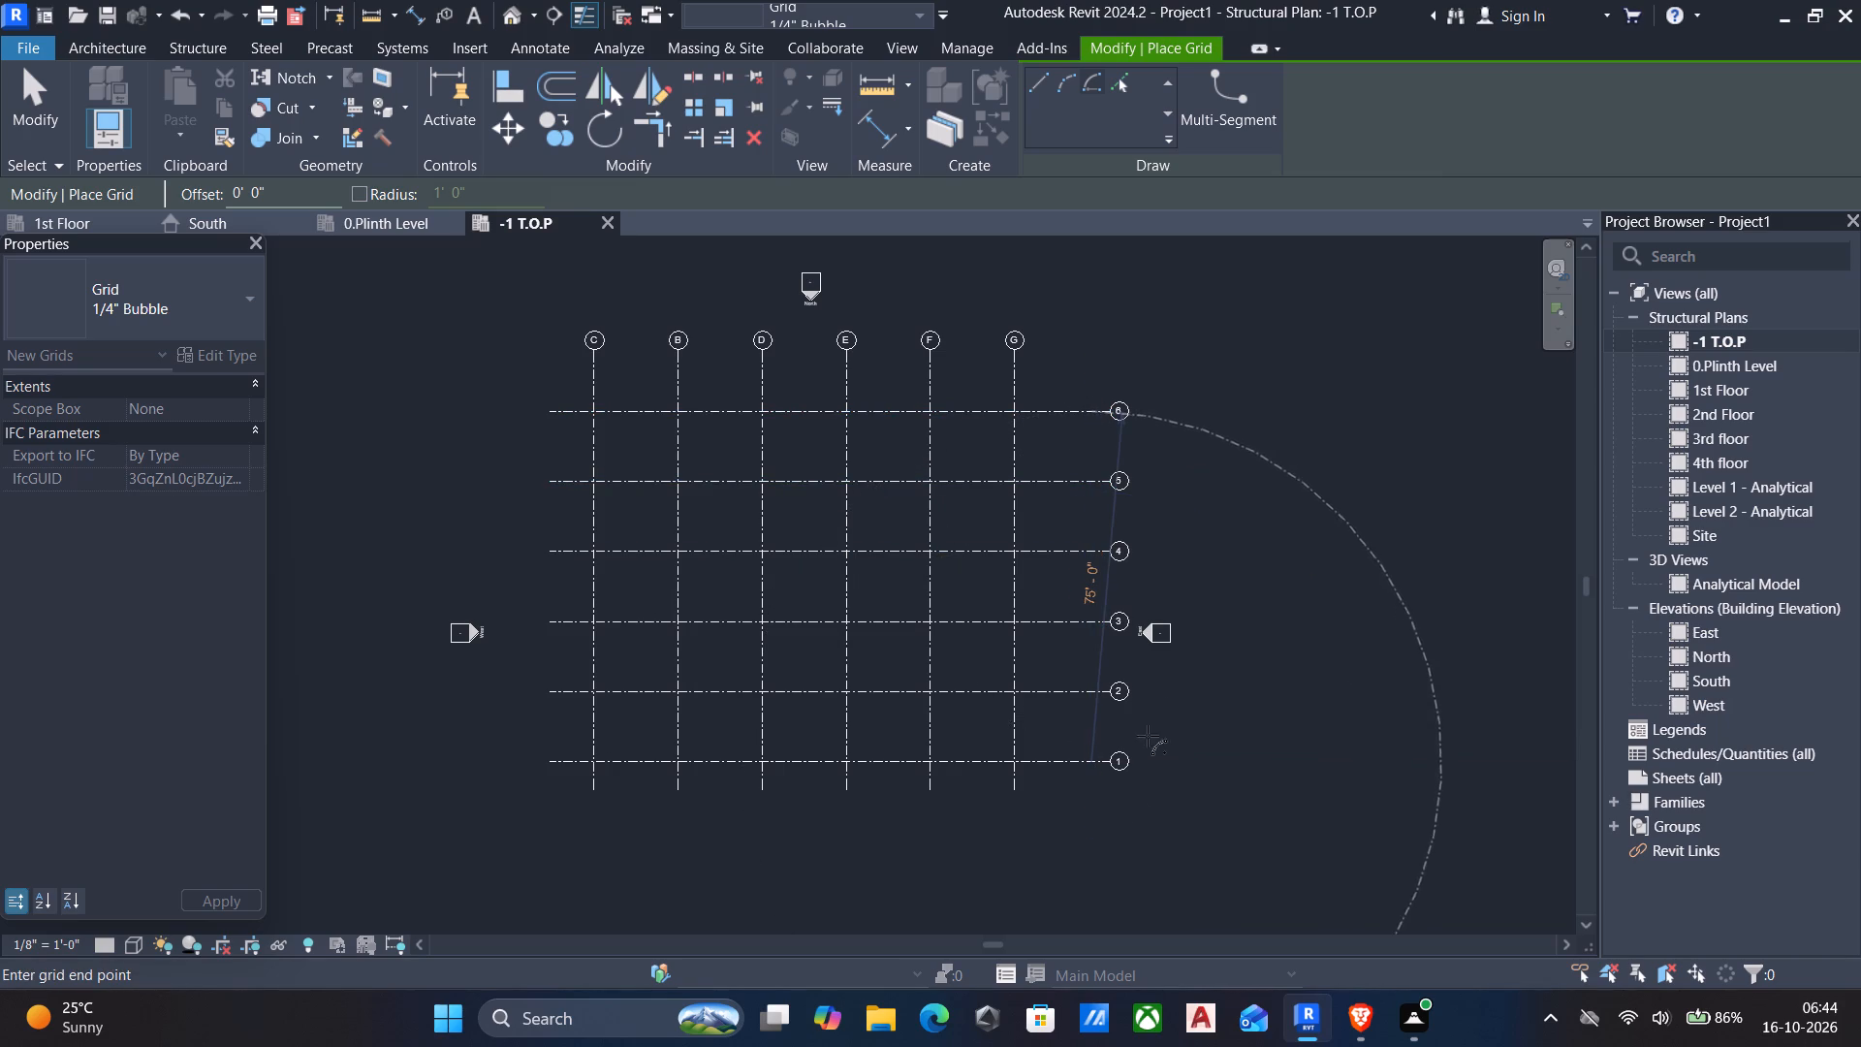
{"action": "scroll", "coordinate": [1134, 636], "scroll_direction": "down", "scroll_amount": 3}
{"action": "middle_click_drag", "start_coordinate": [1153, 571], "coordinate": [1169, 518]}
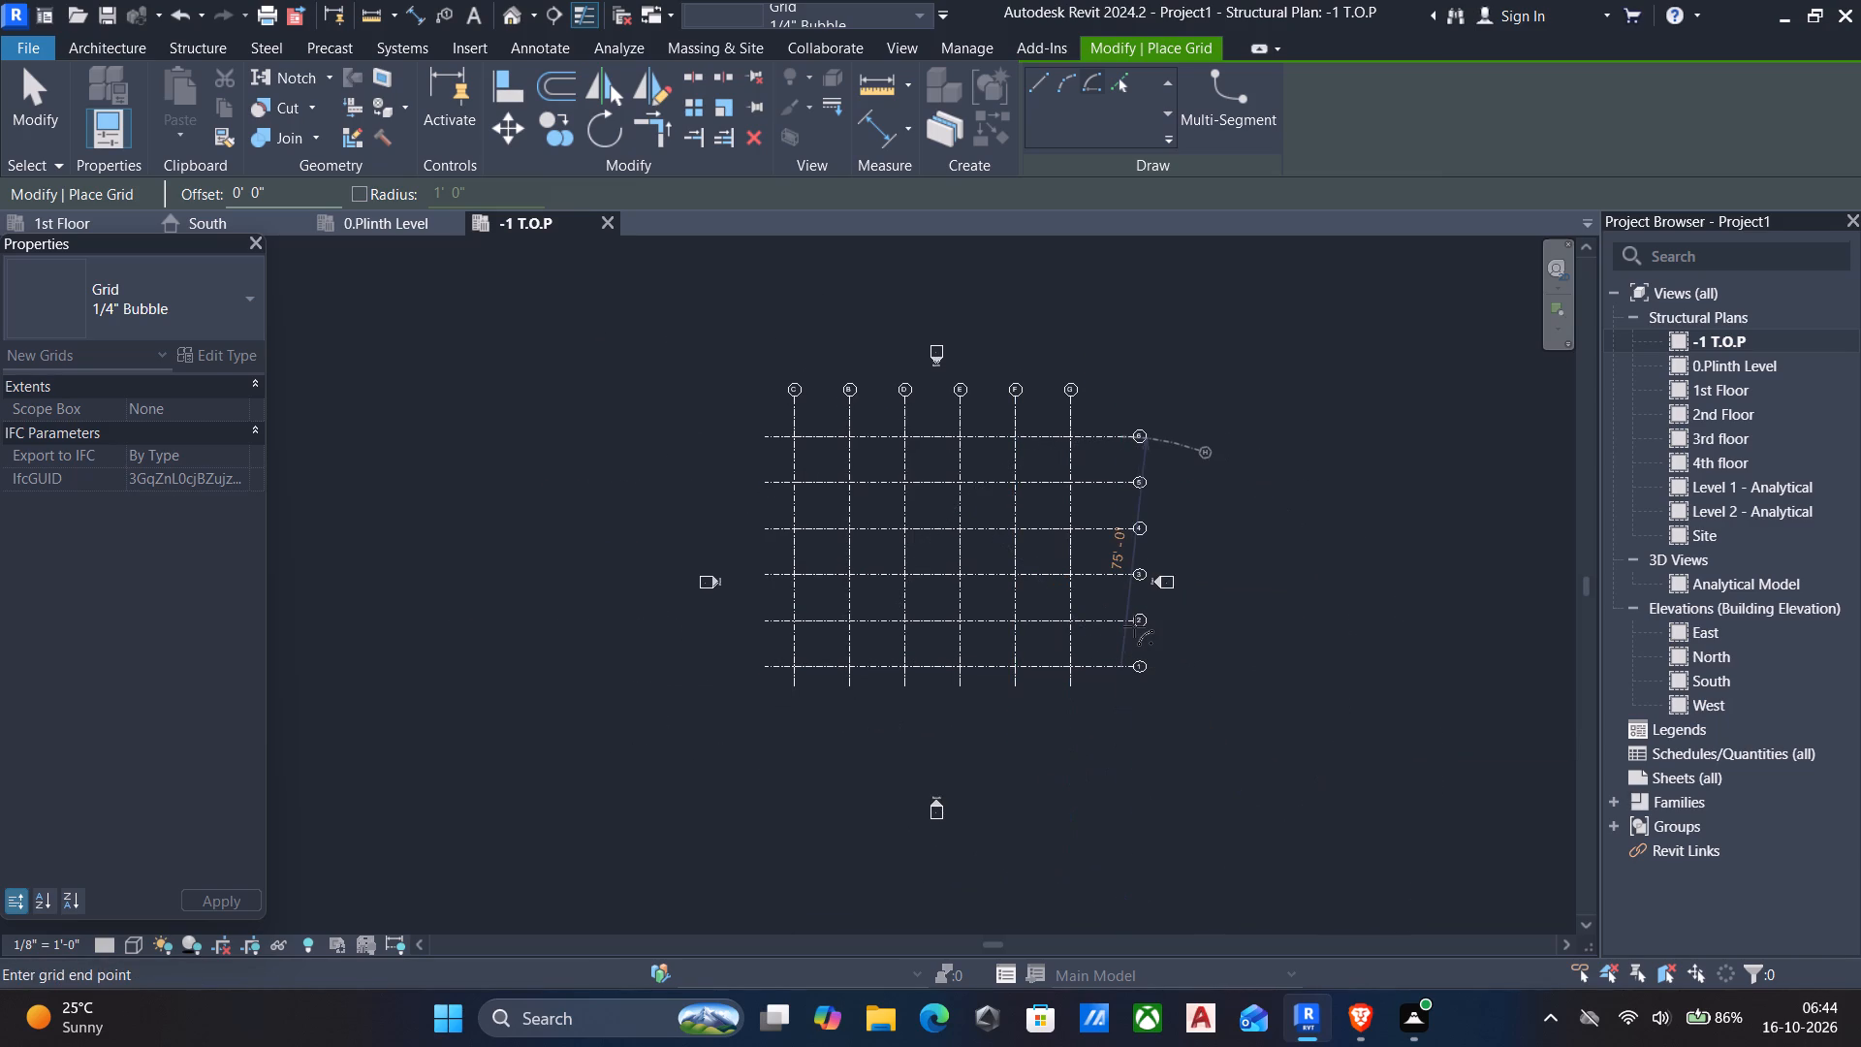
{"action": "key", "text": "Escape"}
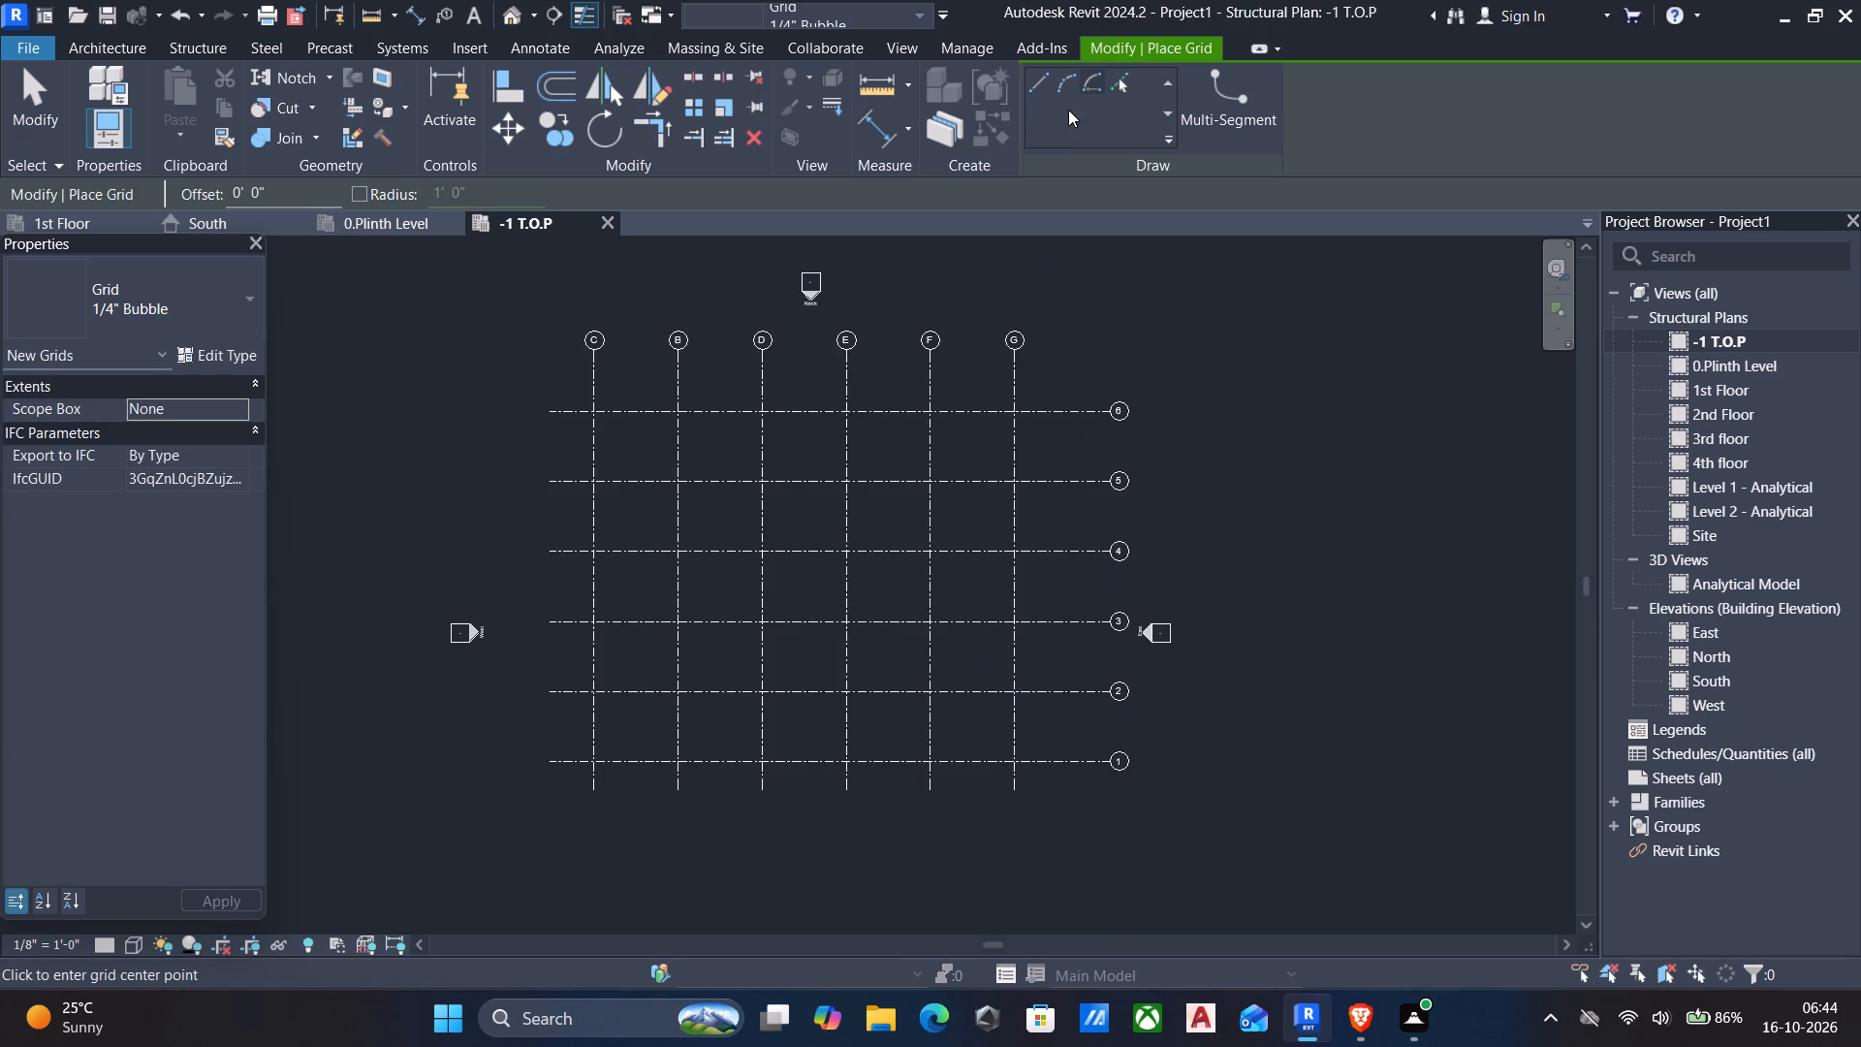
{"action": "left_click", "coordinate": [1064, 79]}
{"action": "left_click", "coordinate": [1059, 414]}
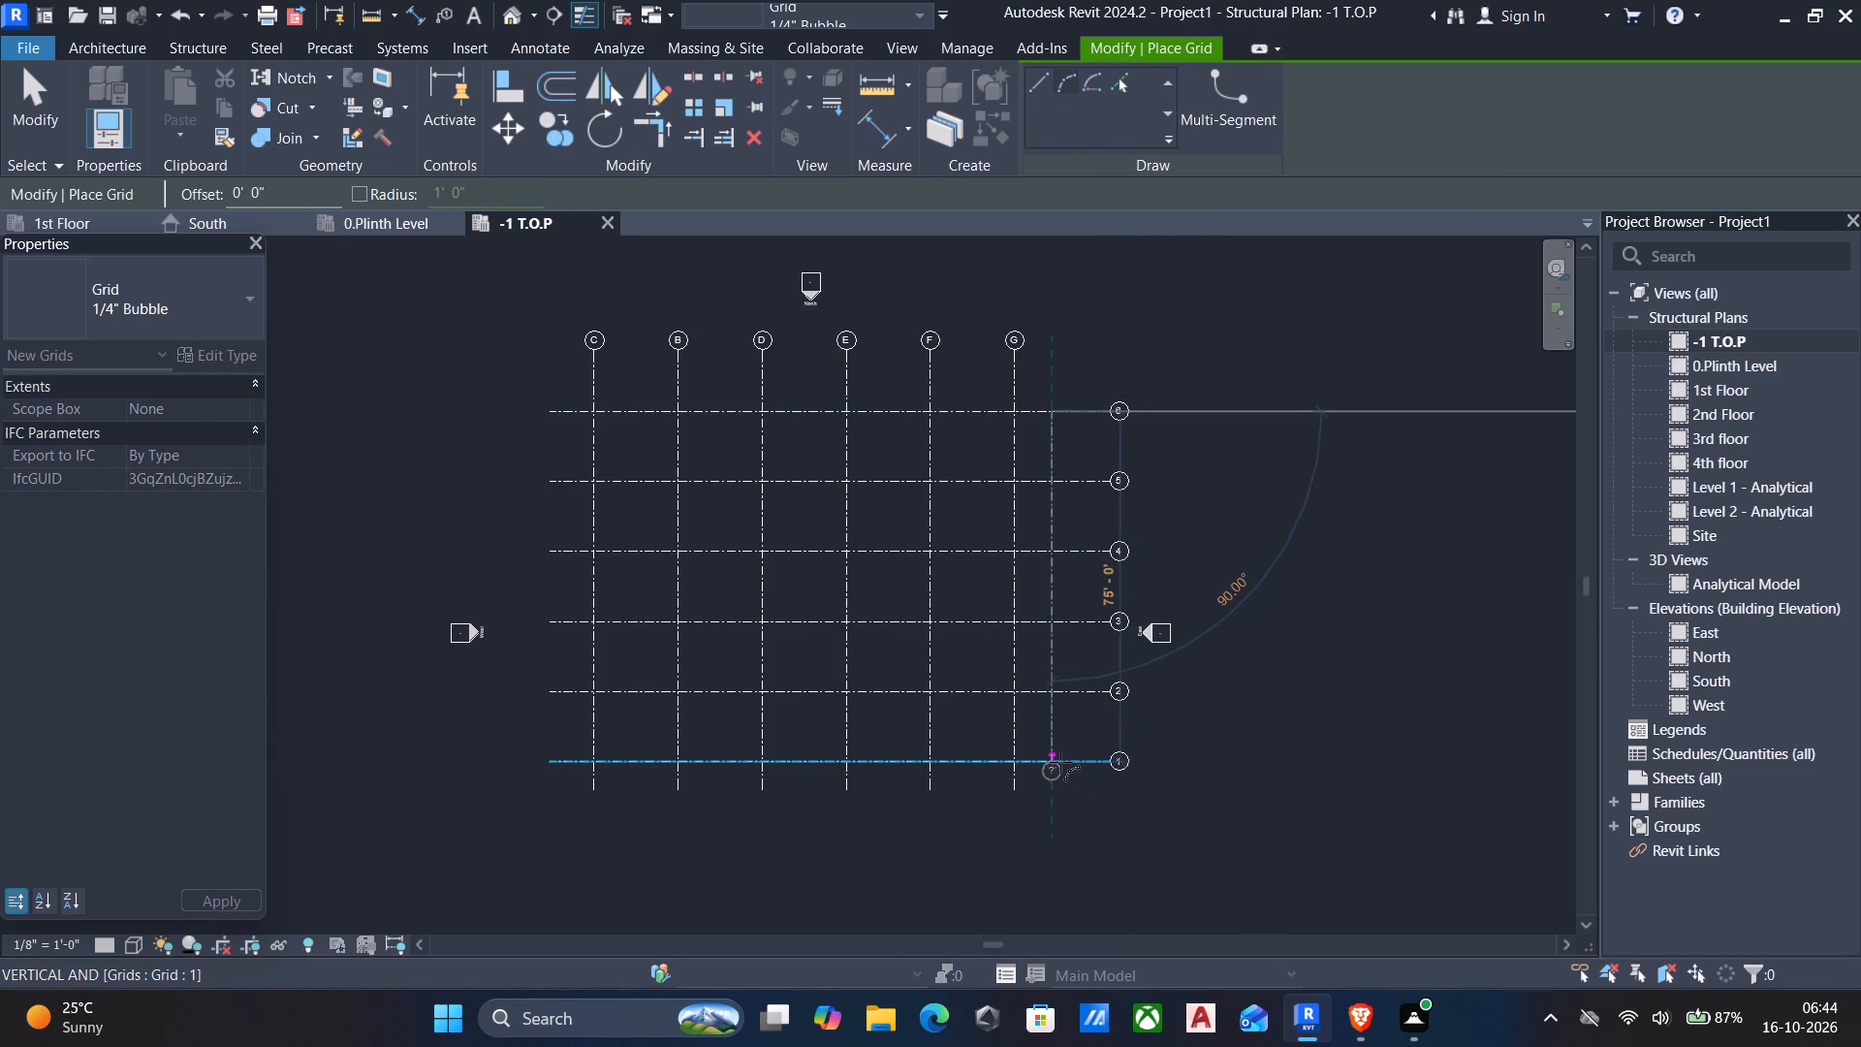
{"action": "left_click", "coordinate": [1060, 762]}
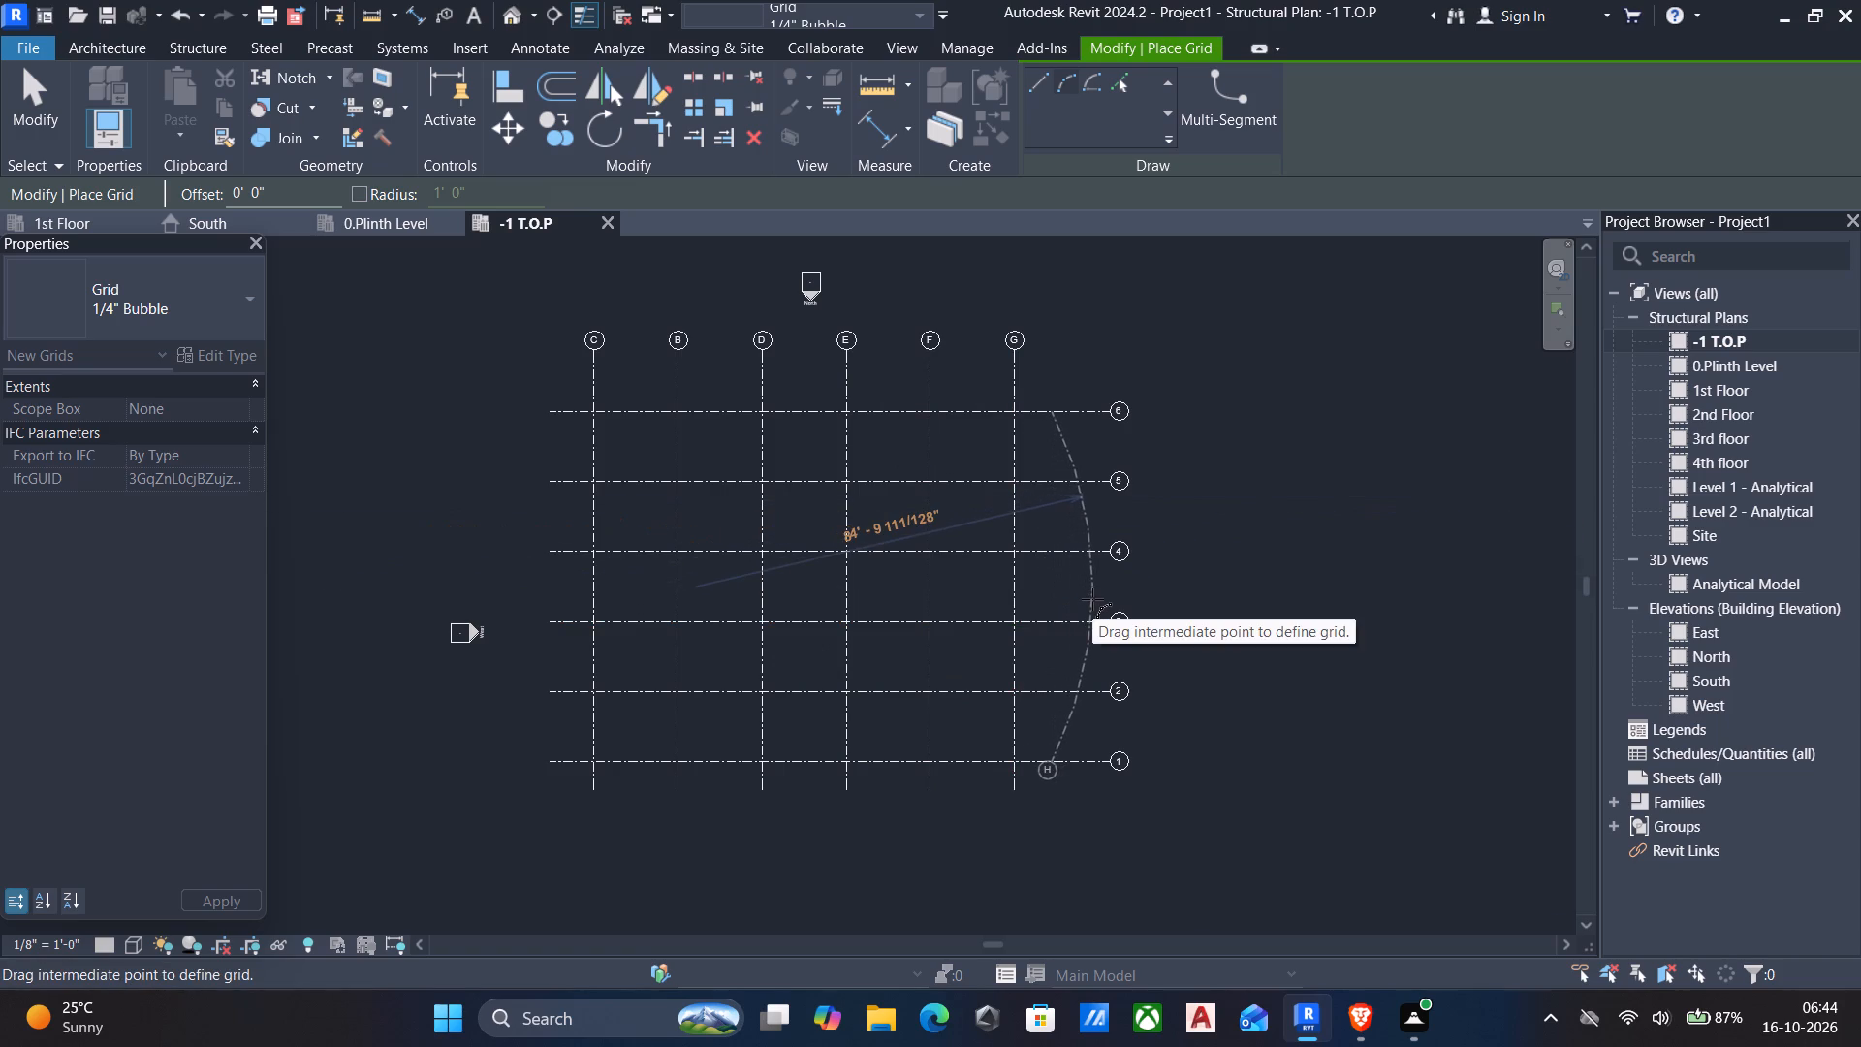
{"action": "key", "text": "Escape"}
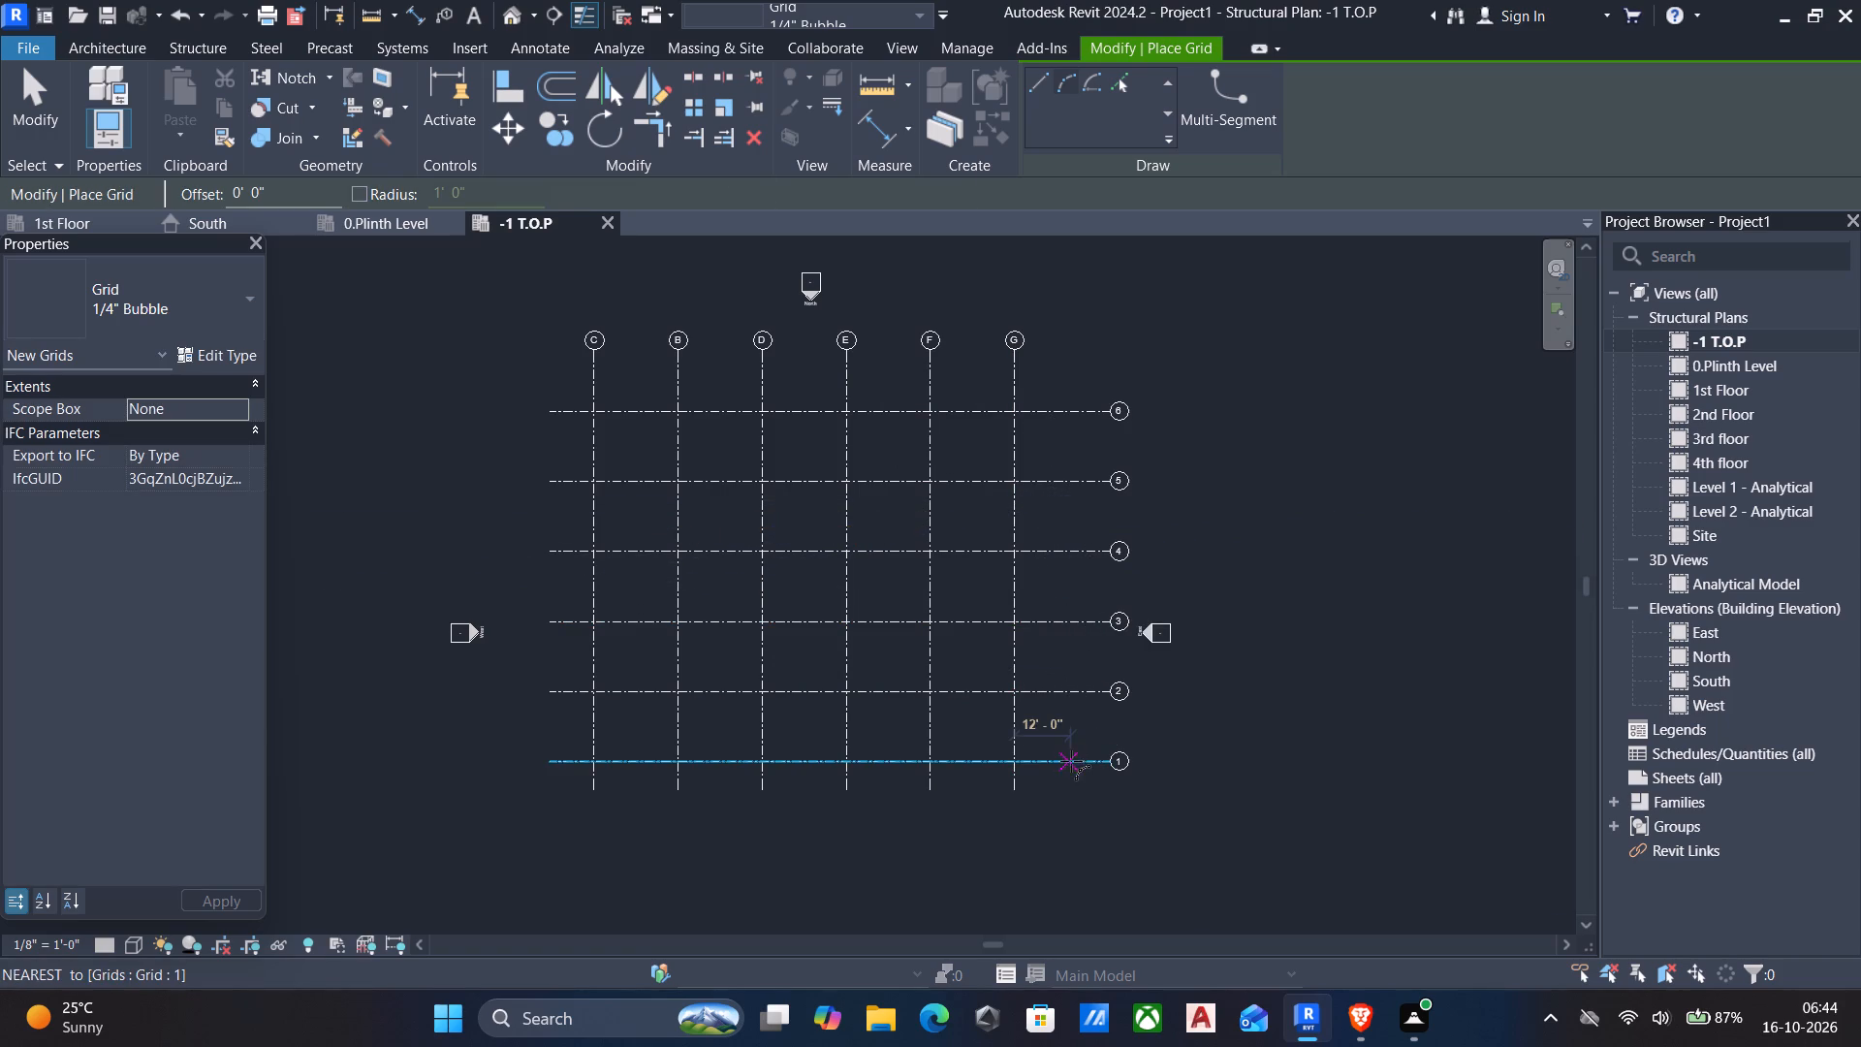
Draw a curved grid from grid 1 up to grid 6, starting 12' east of grid G and bulging east, radius about 227' 3".
{"action": "left_click", "coordinate": [1073, 763]}
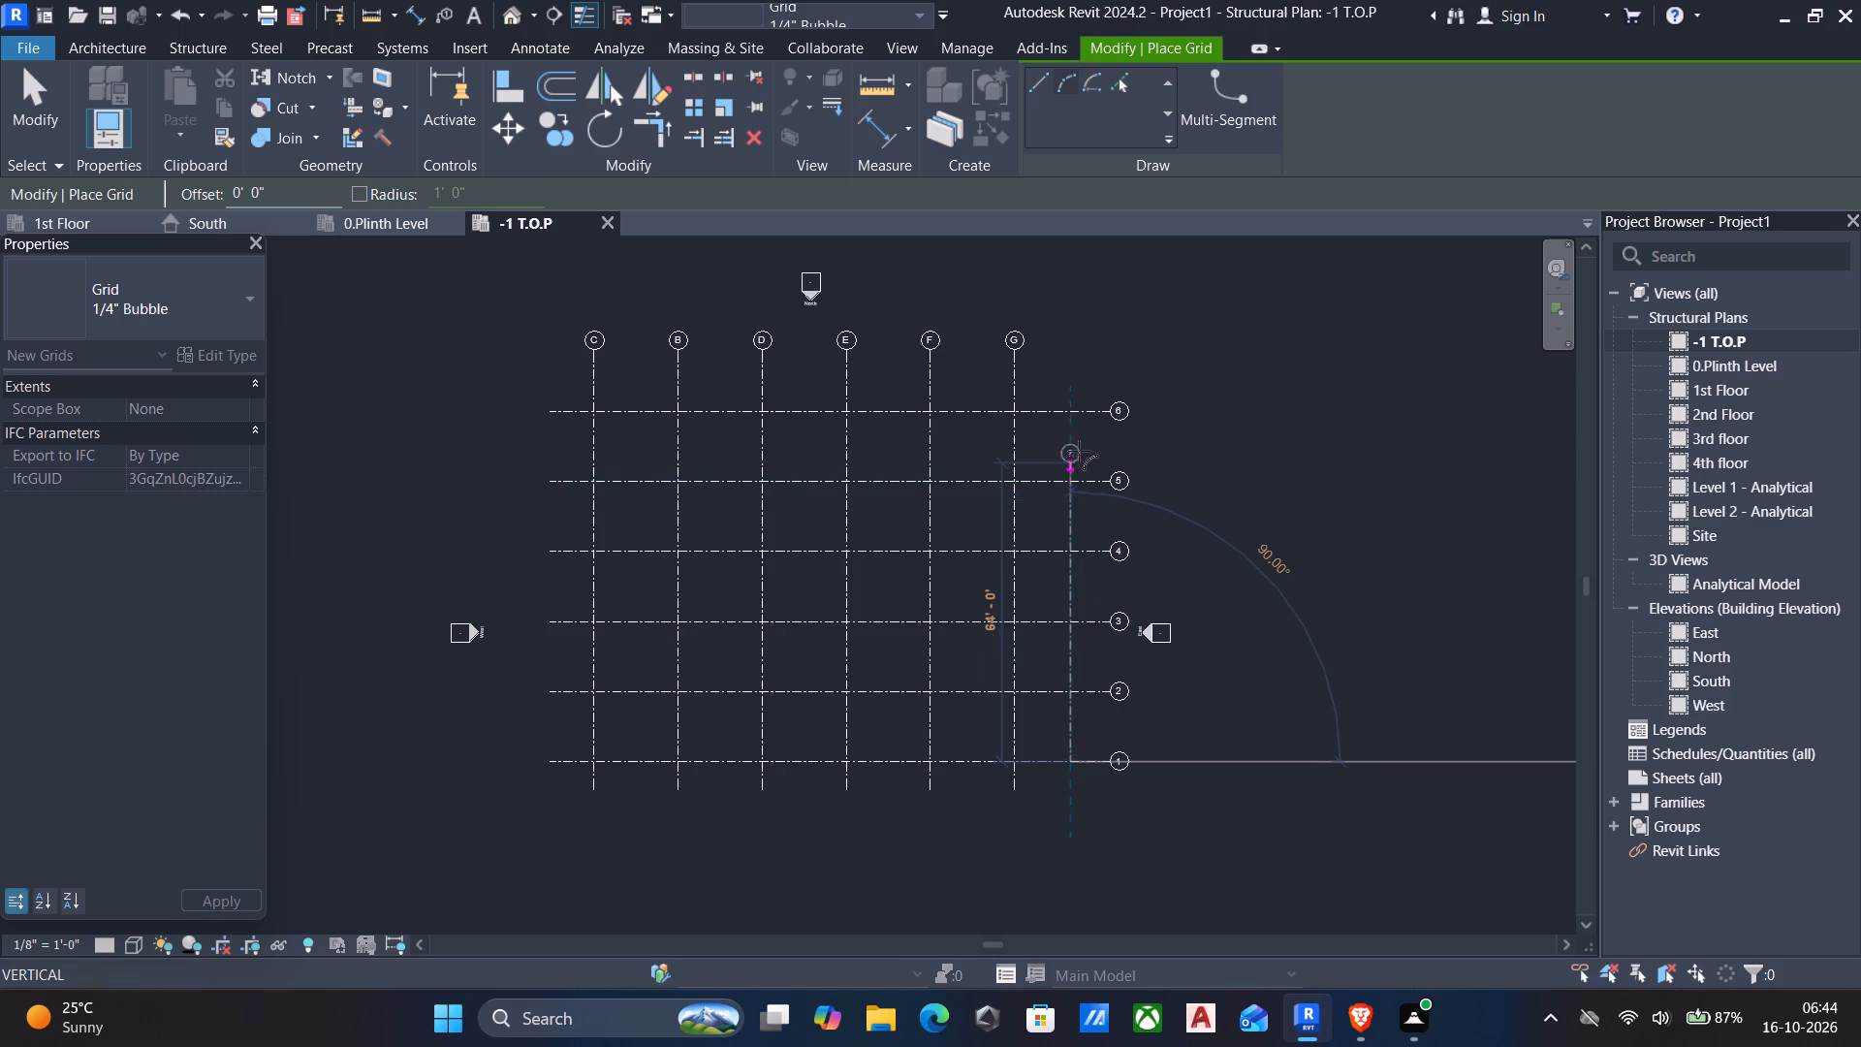
{"action": "left_click", "coordinate": [1079, 416]}
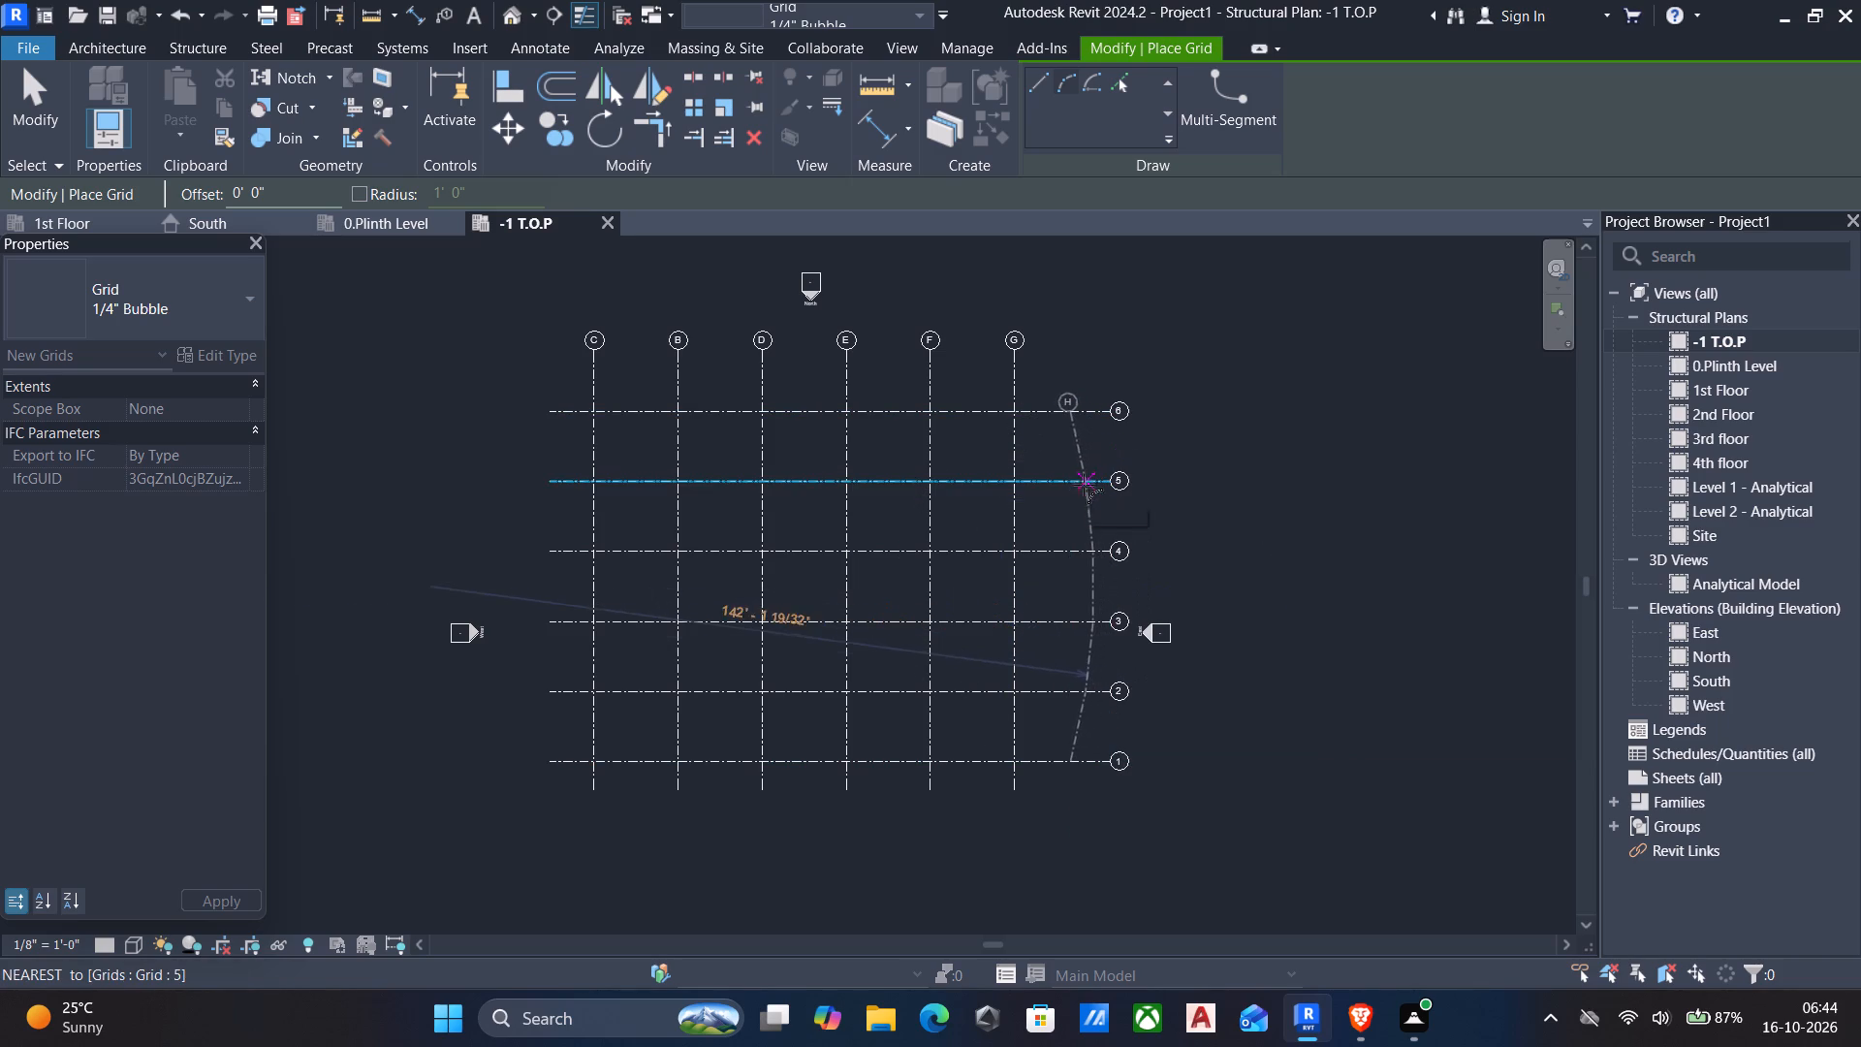
{"action": "left_click", "coordinate": [1080, 489]}
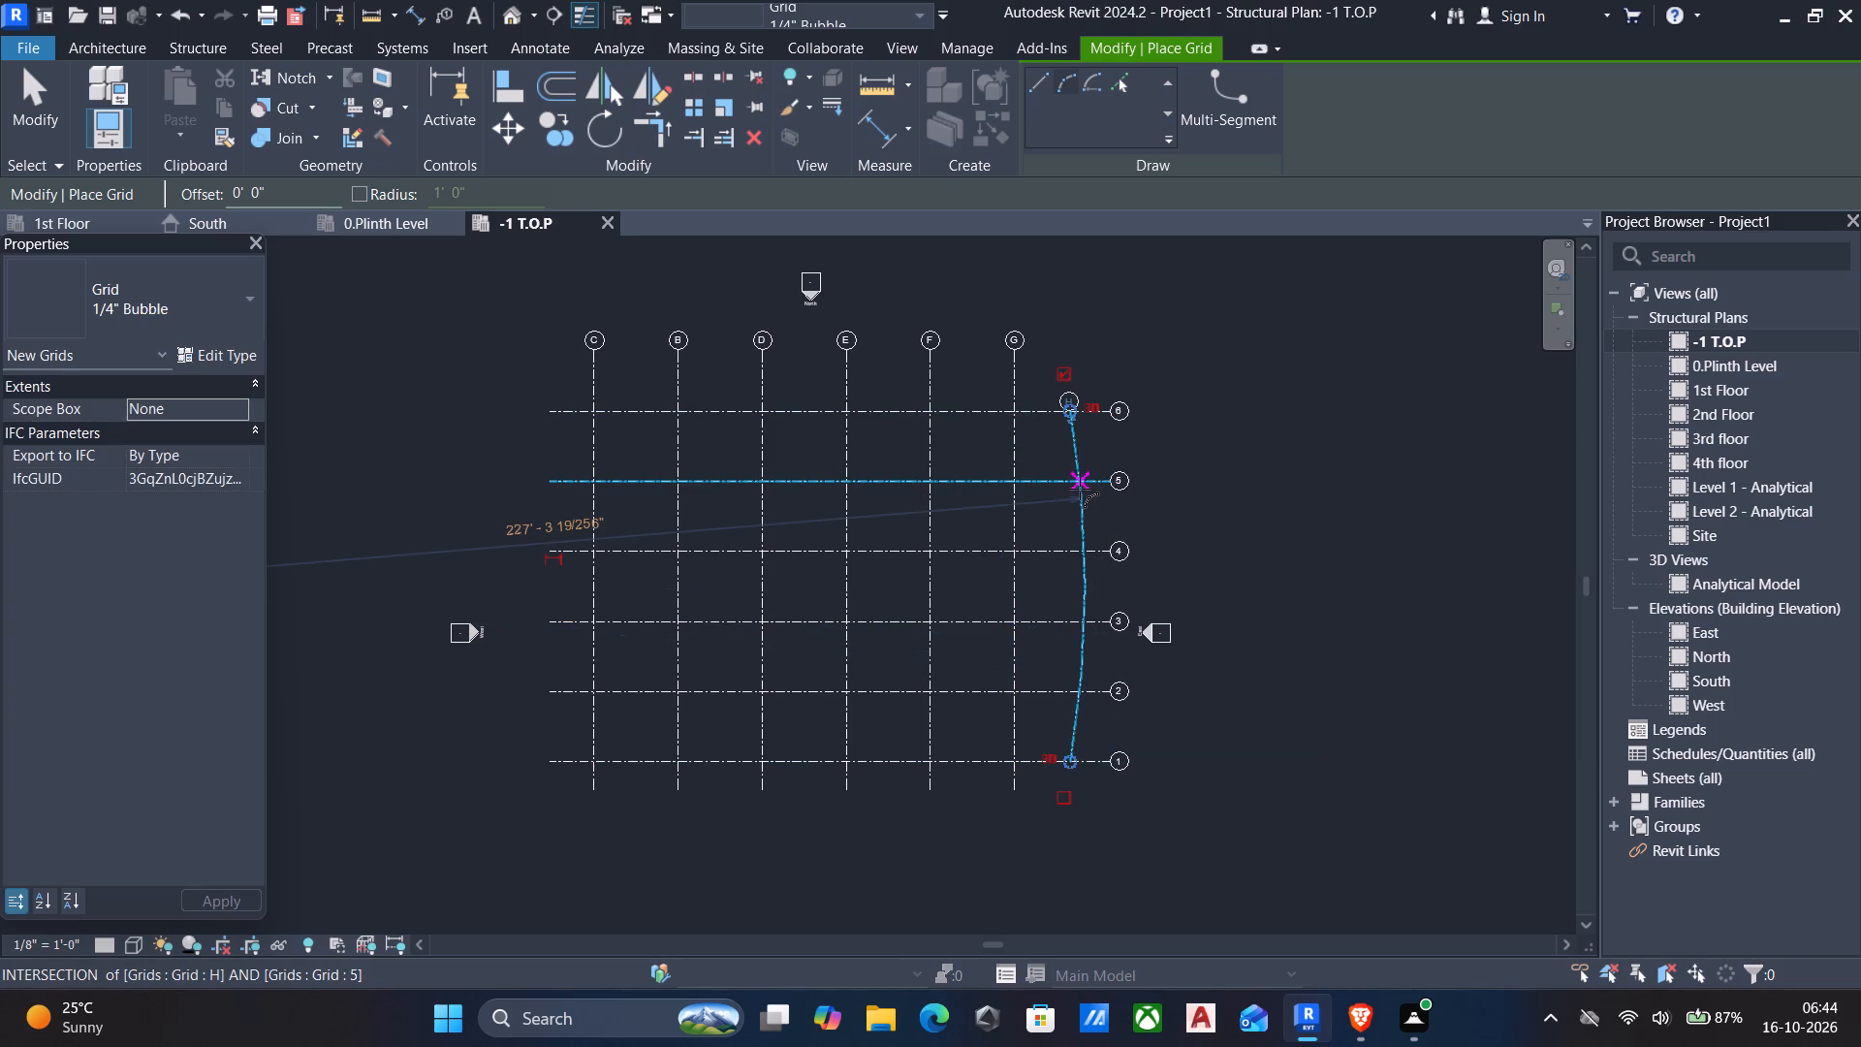
{"action": "key", "text": "Escape"}
{"action": "key", "text": "Escape"}
Extend the curved grid's north end beyond grid 6 and its south end past grid 1, level with the vertical grids' south ends.
{"action": "left_click", "coordinate": [1072, 399]}
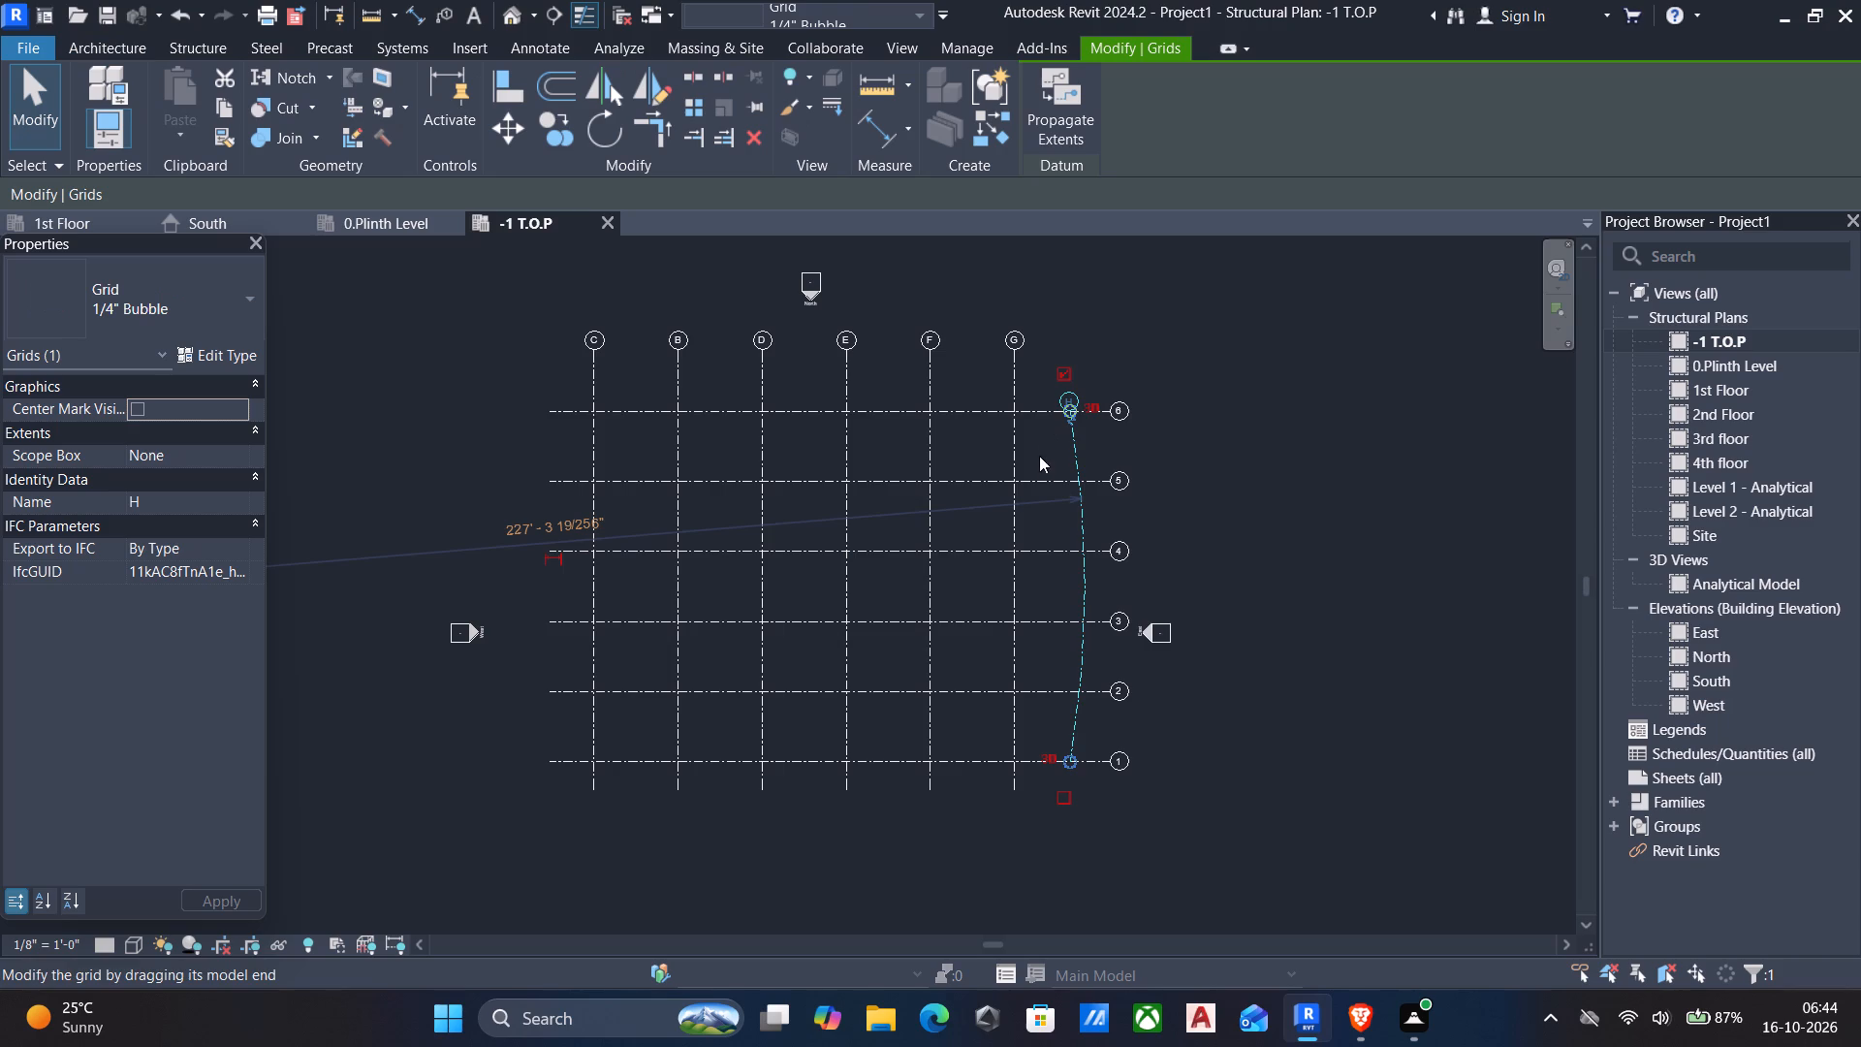
{"action": "scroll", "coordinate": [1080, 406], "scroll_direction": "up", "scroll_amount": 4}
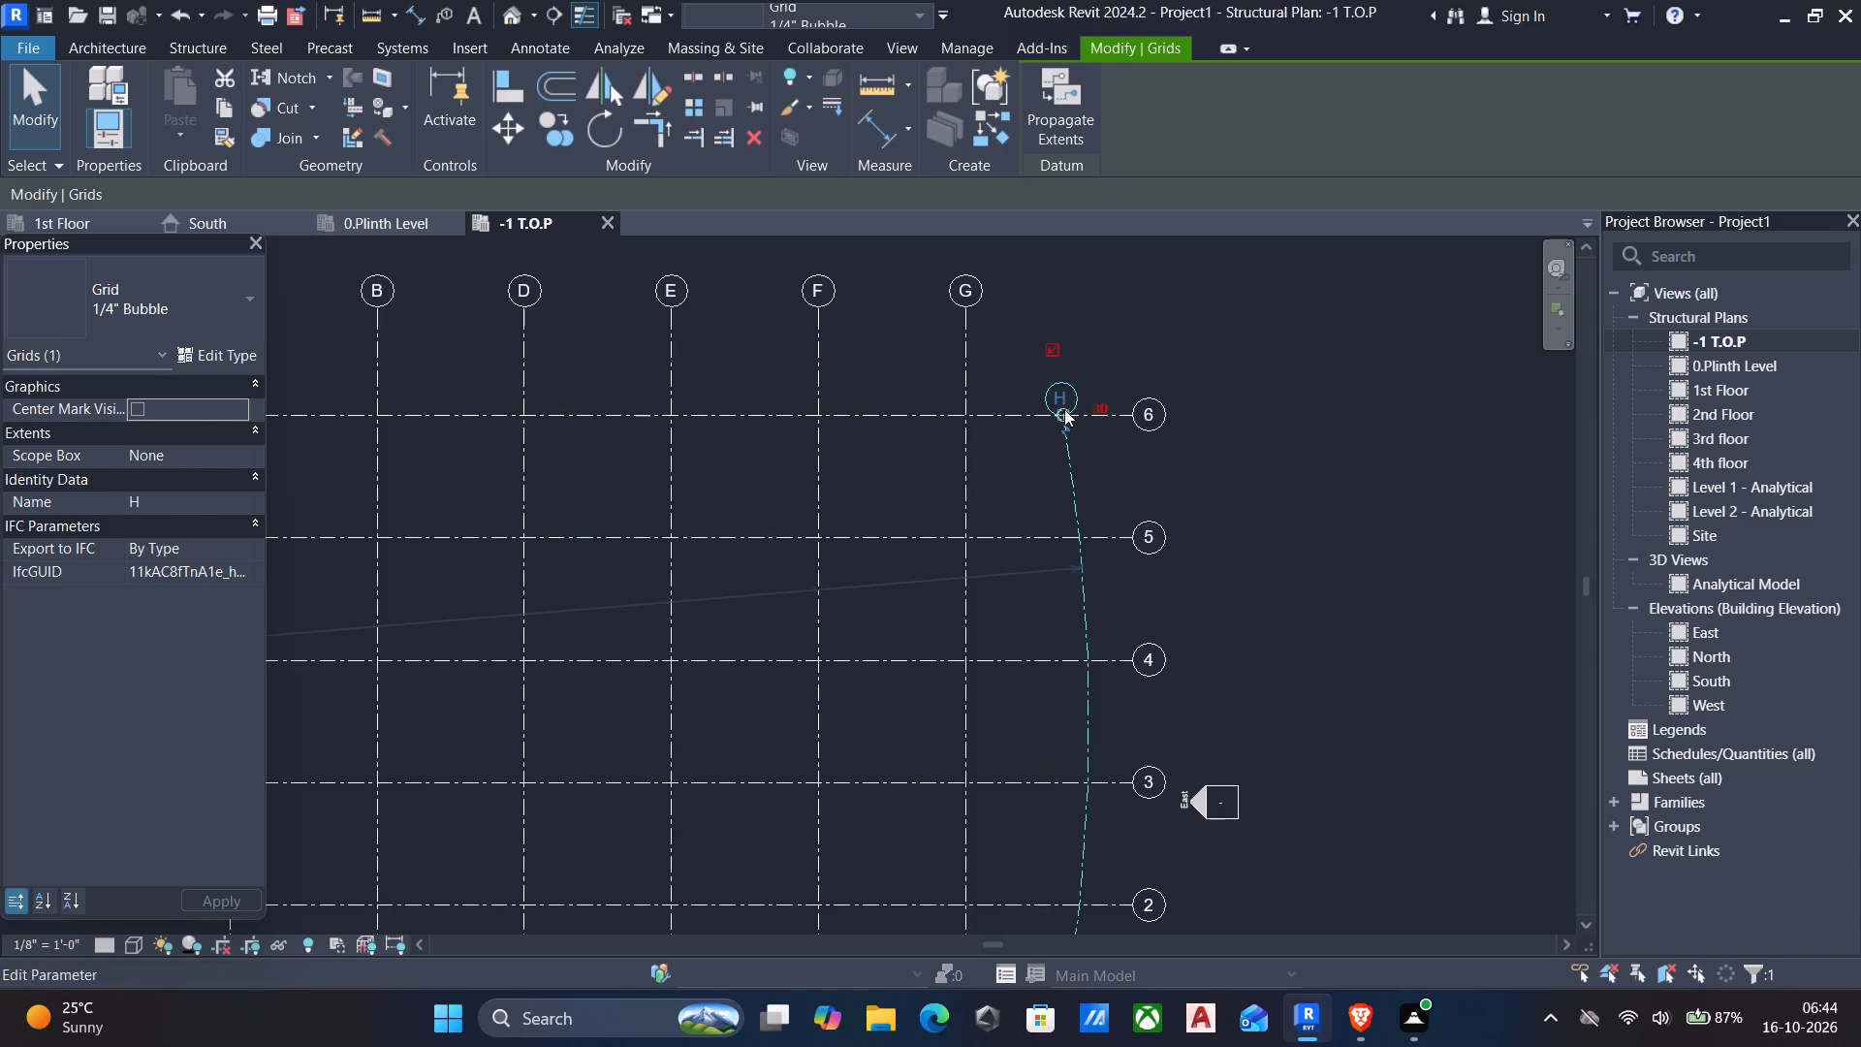
{"action": "left_click_drag", "start_coordinate": [1062, 415], "coordinate": [1060, 327]}
{"action": "scroll", "coordinate": [1030, 493], "scroll_direction": "down", "scroll_amount": 3}
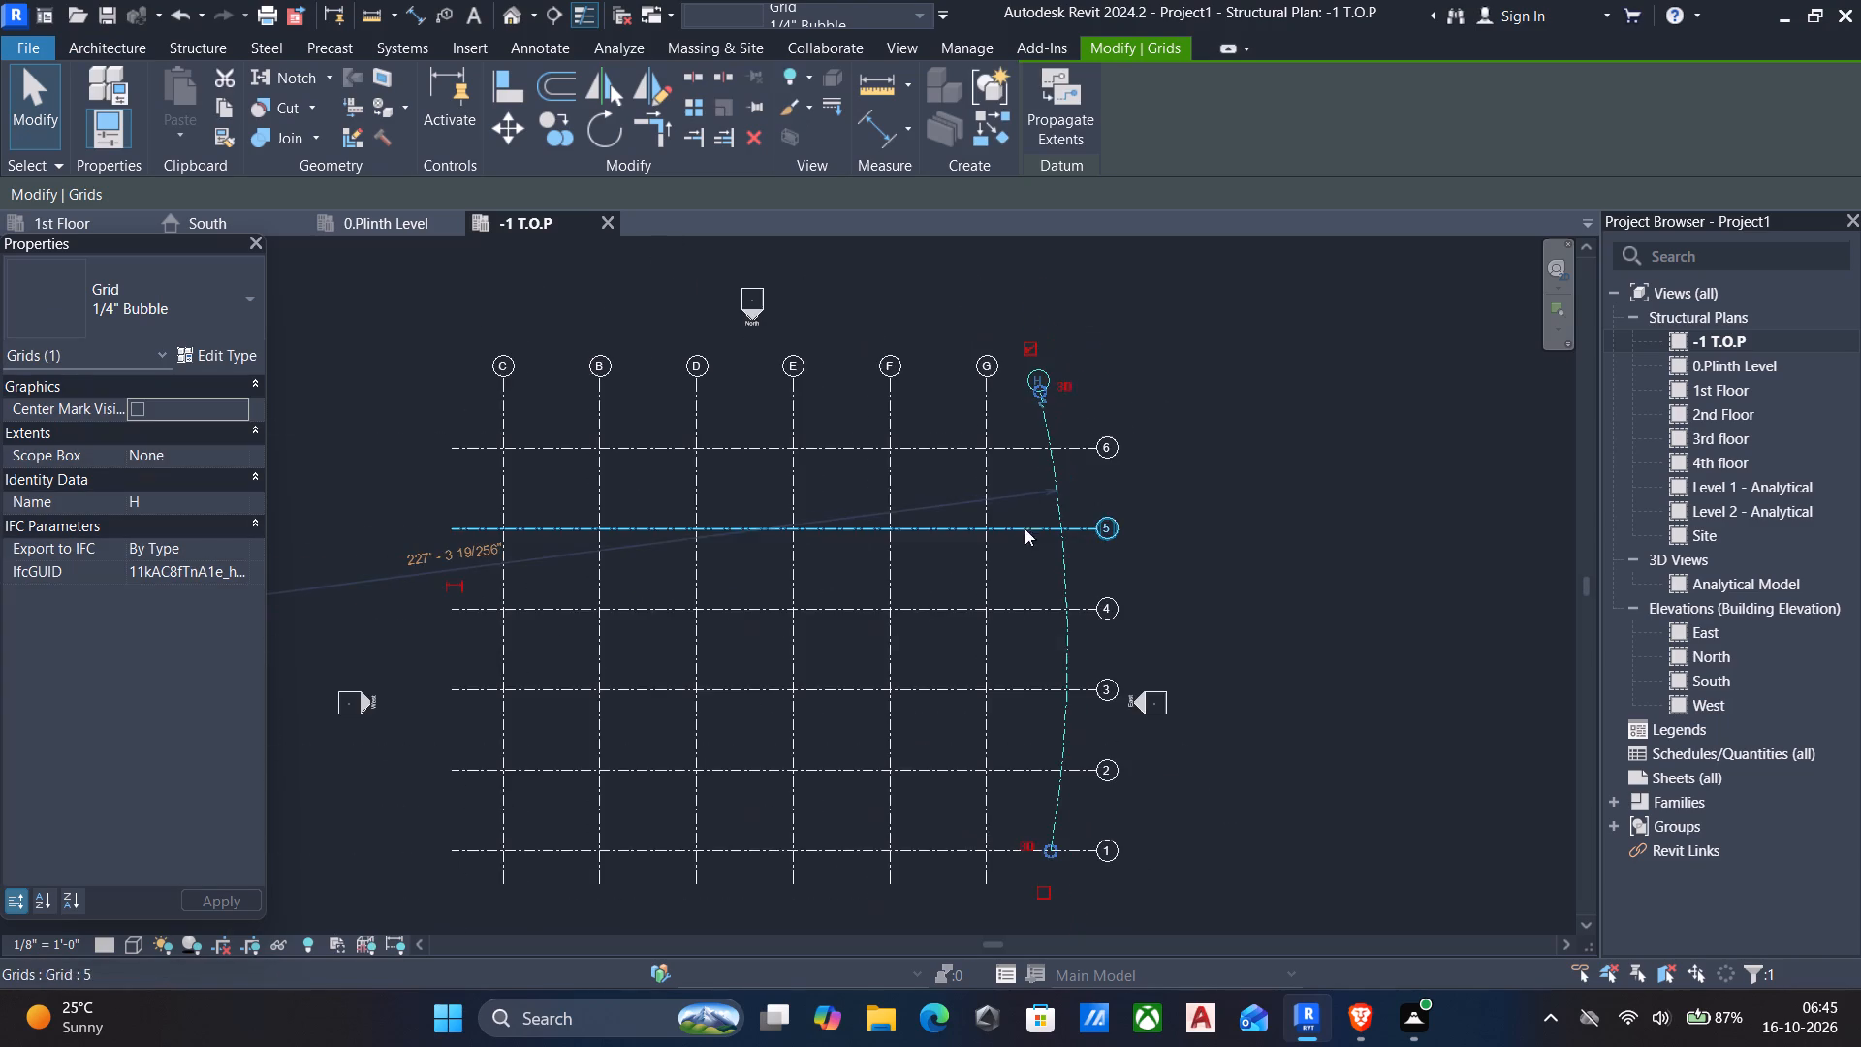
{"action": "middle_click_drag", "start_coordinate": [1022, 618], "coordinate": [1100, 555]}
{"action": "middle_click_drag", "start_coordinate": [1006, 580], "coordinate": [1022, 587]}
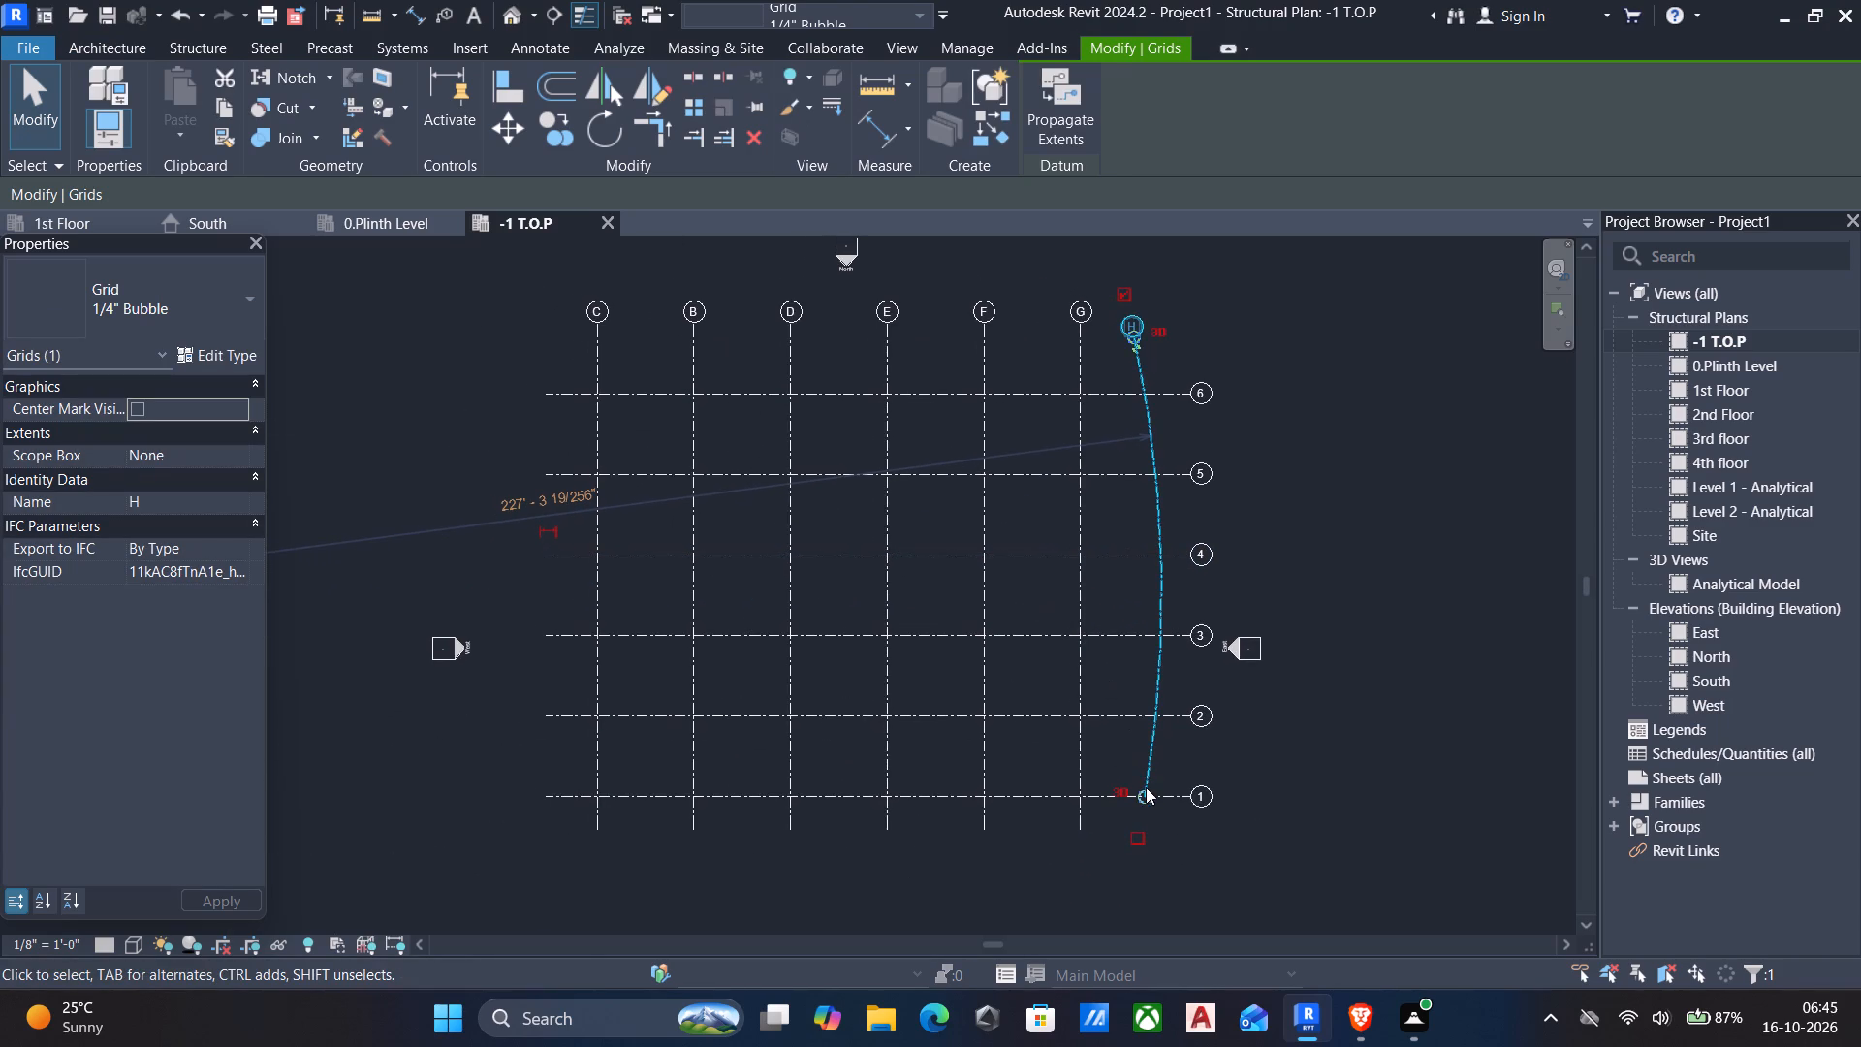
{"action": "left_click_drag", "start_coordinate": [1146, 791], "coordinate": [1148, 832]}
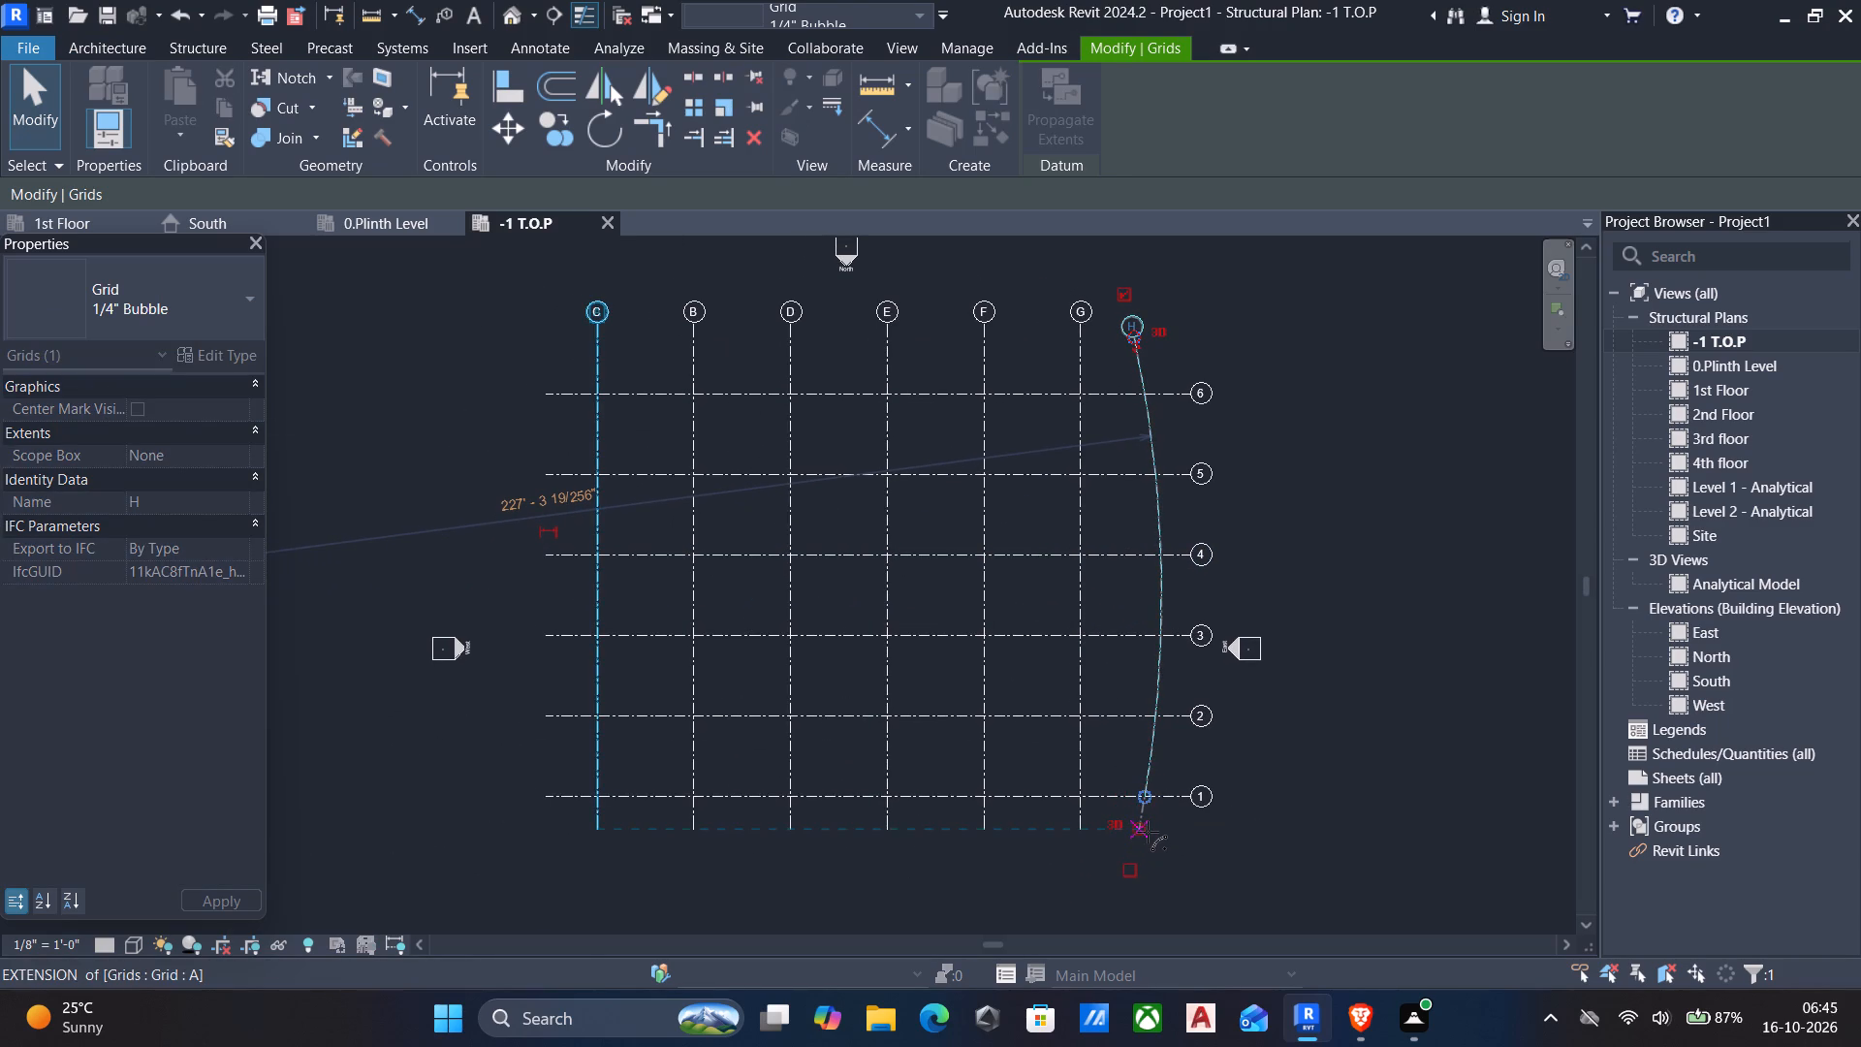
{"action": "left_click_drag", "start_coordinate": [1148, 832], "coordinate": [1148, 834]}
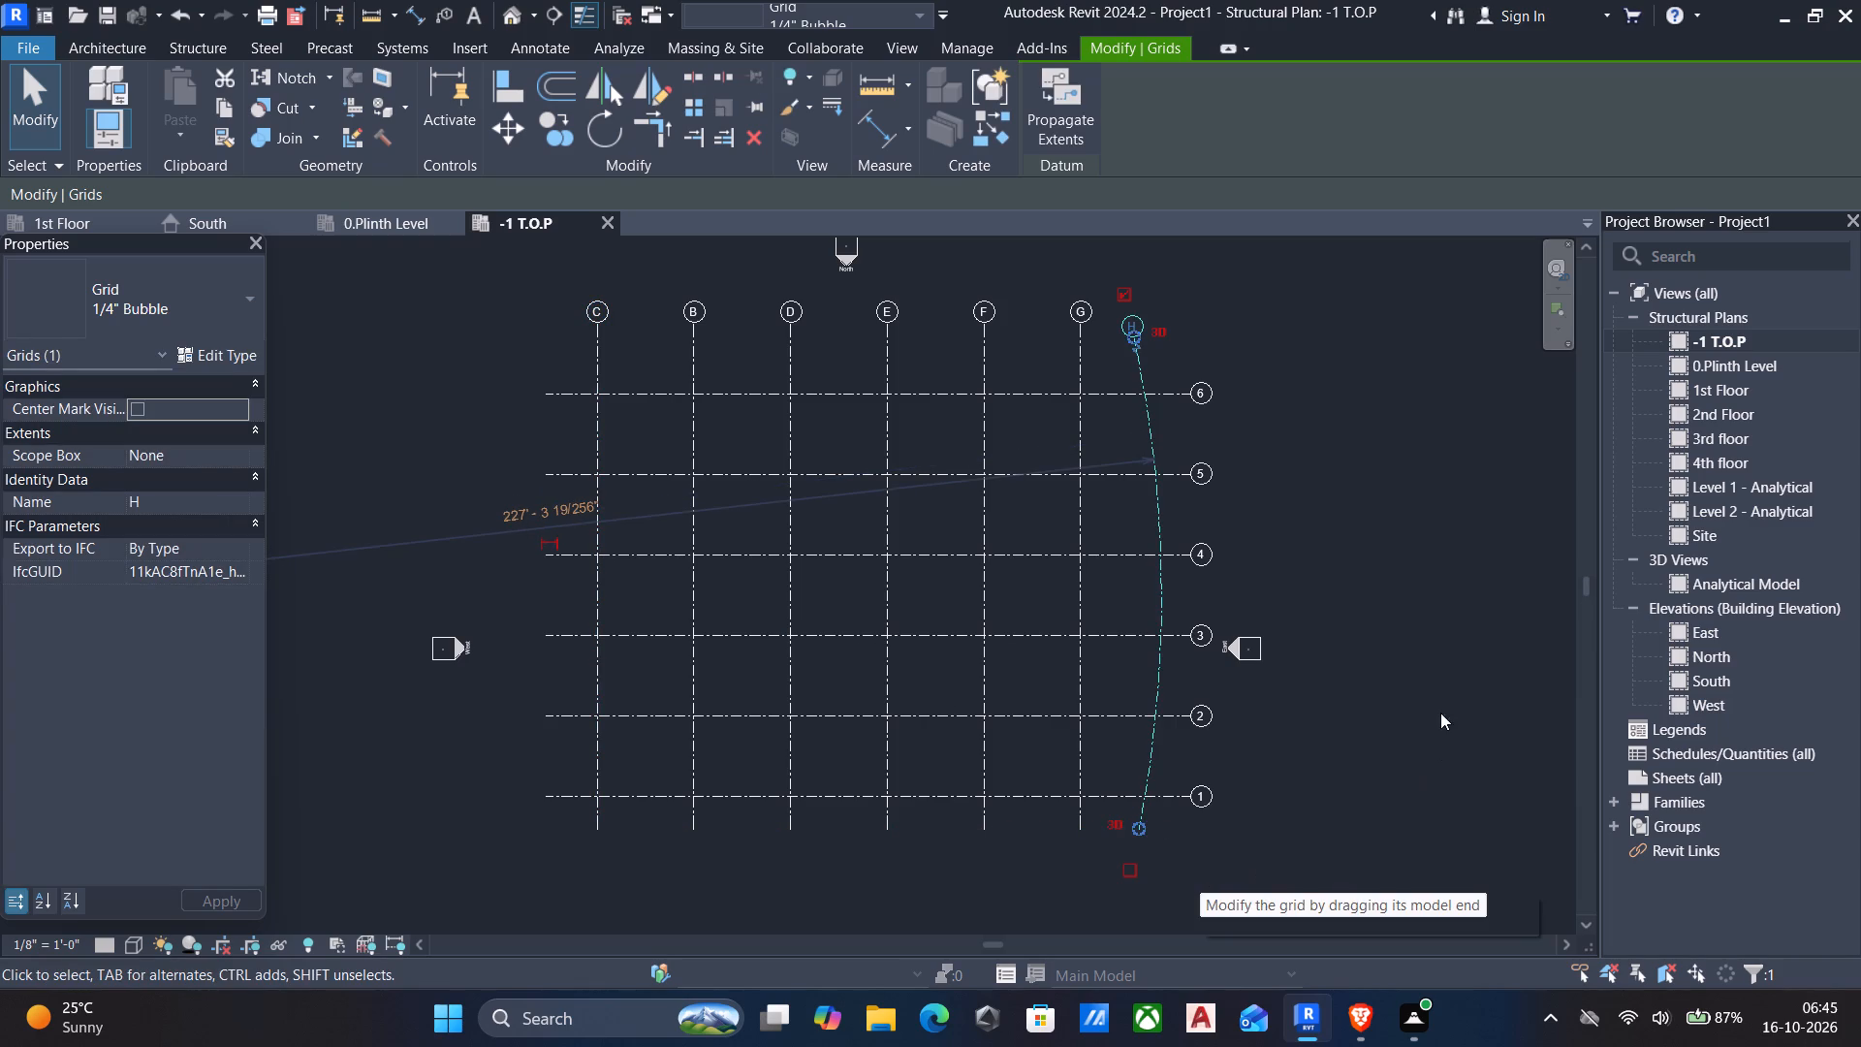
{"action": "middle_click_drag", "start_coordinate": [1438, 706], "coordinate": [1403, 716]}
{"action": "key", "text": "Escape"}
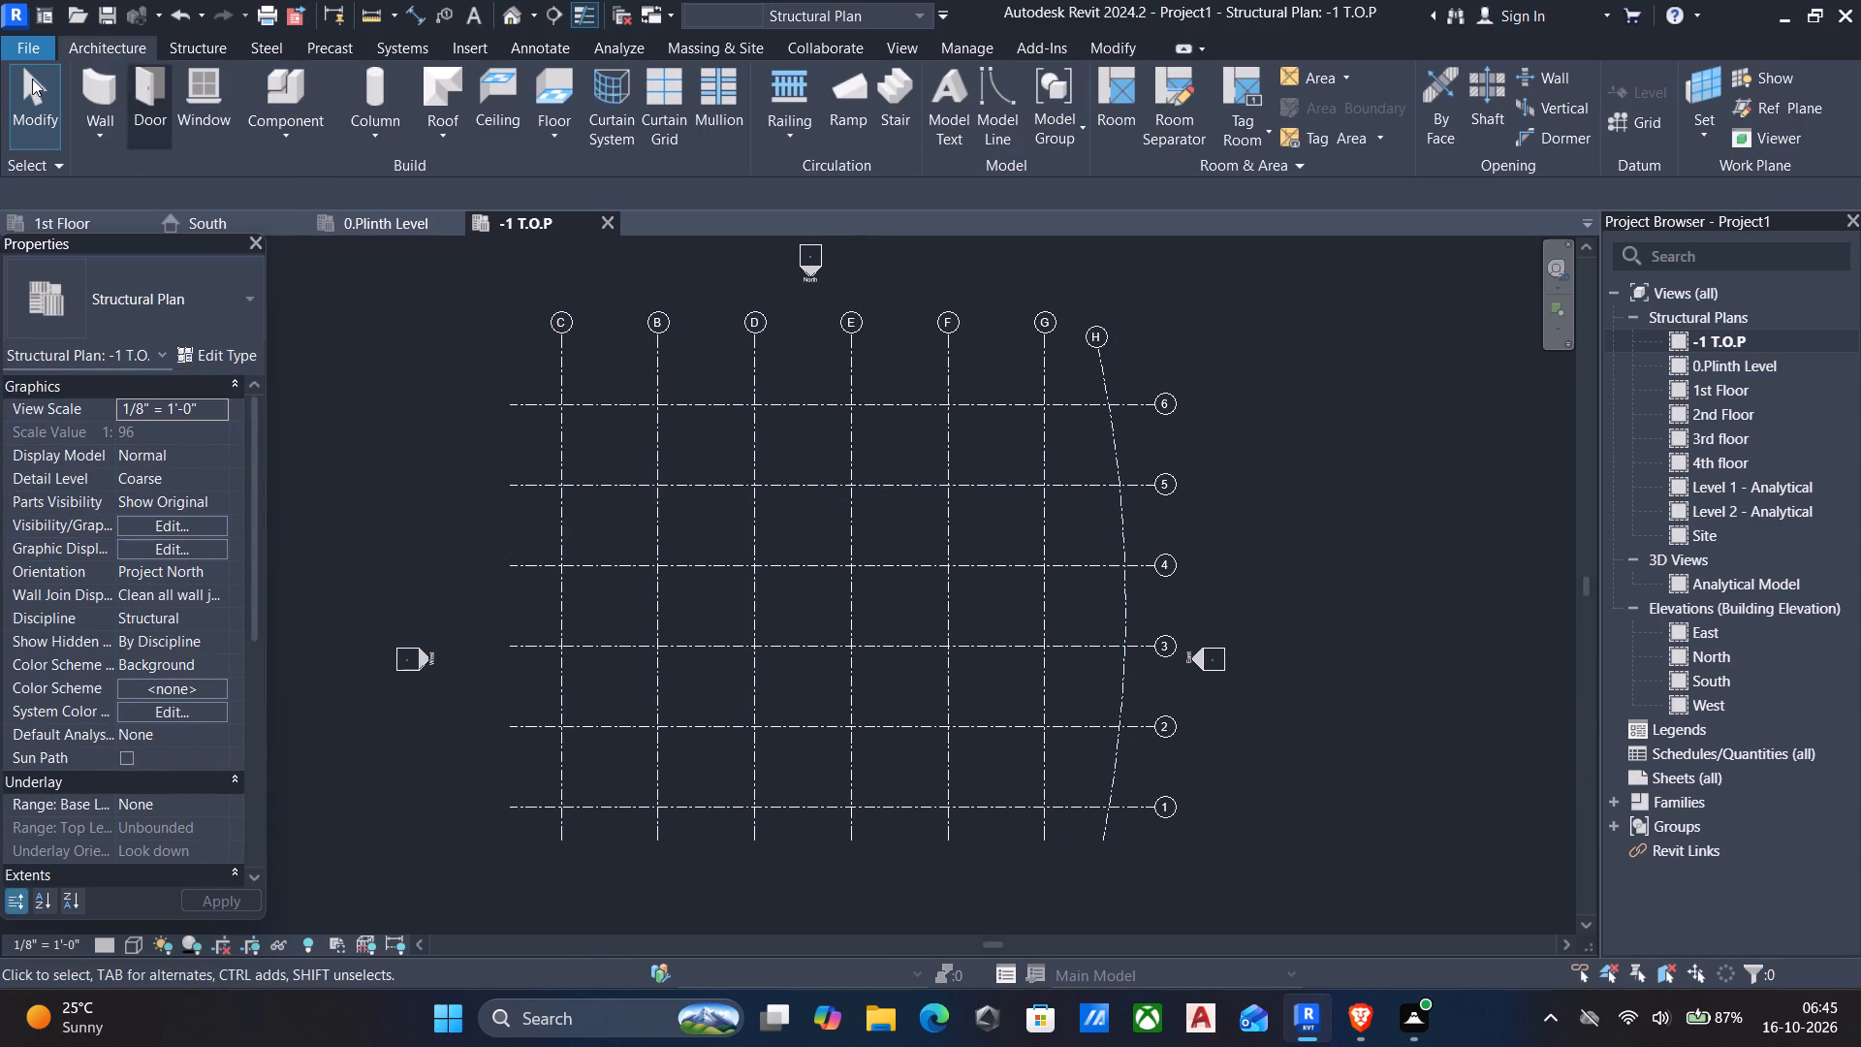
Start an isolated structural foundation and browse the family library to Libraries, English-Imperial, US, Structural Foundations.
{"action": "left_click", "coordinate": [172, 43]}
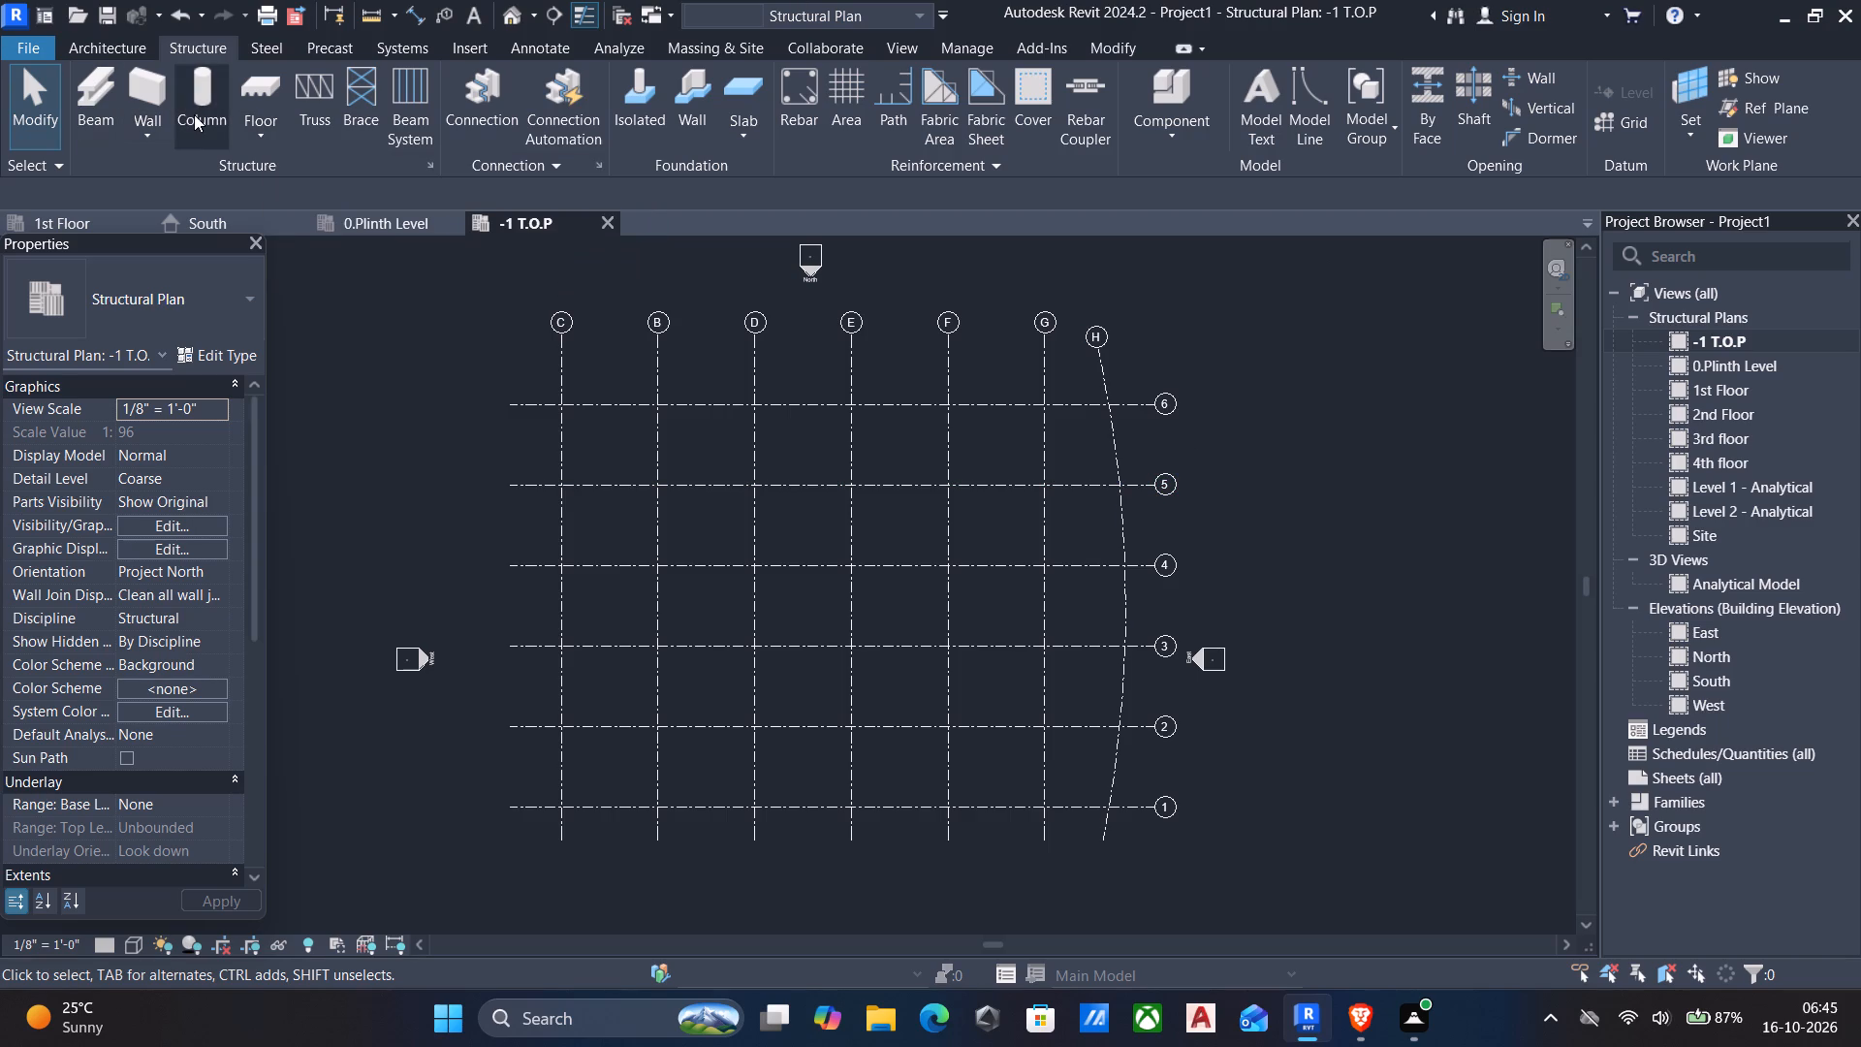
{"action": "left_click", "coordinate": [641, 92]}
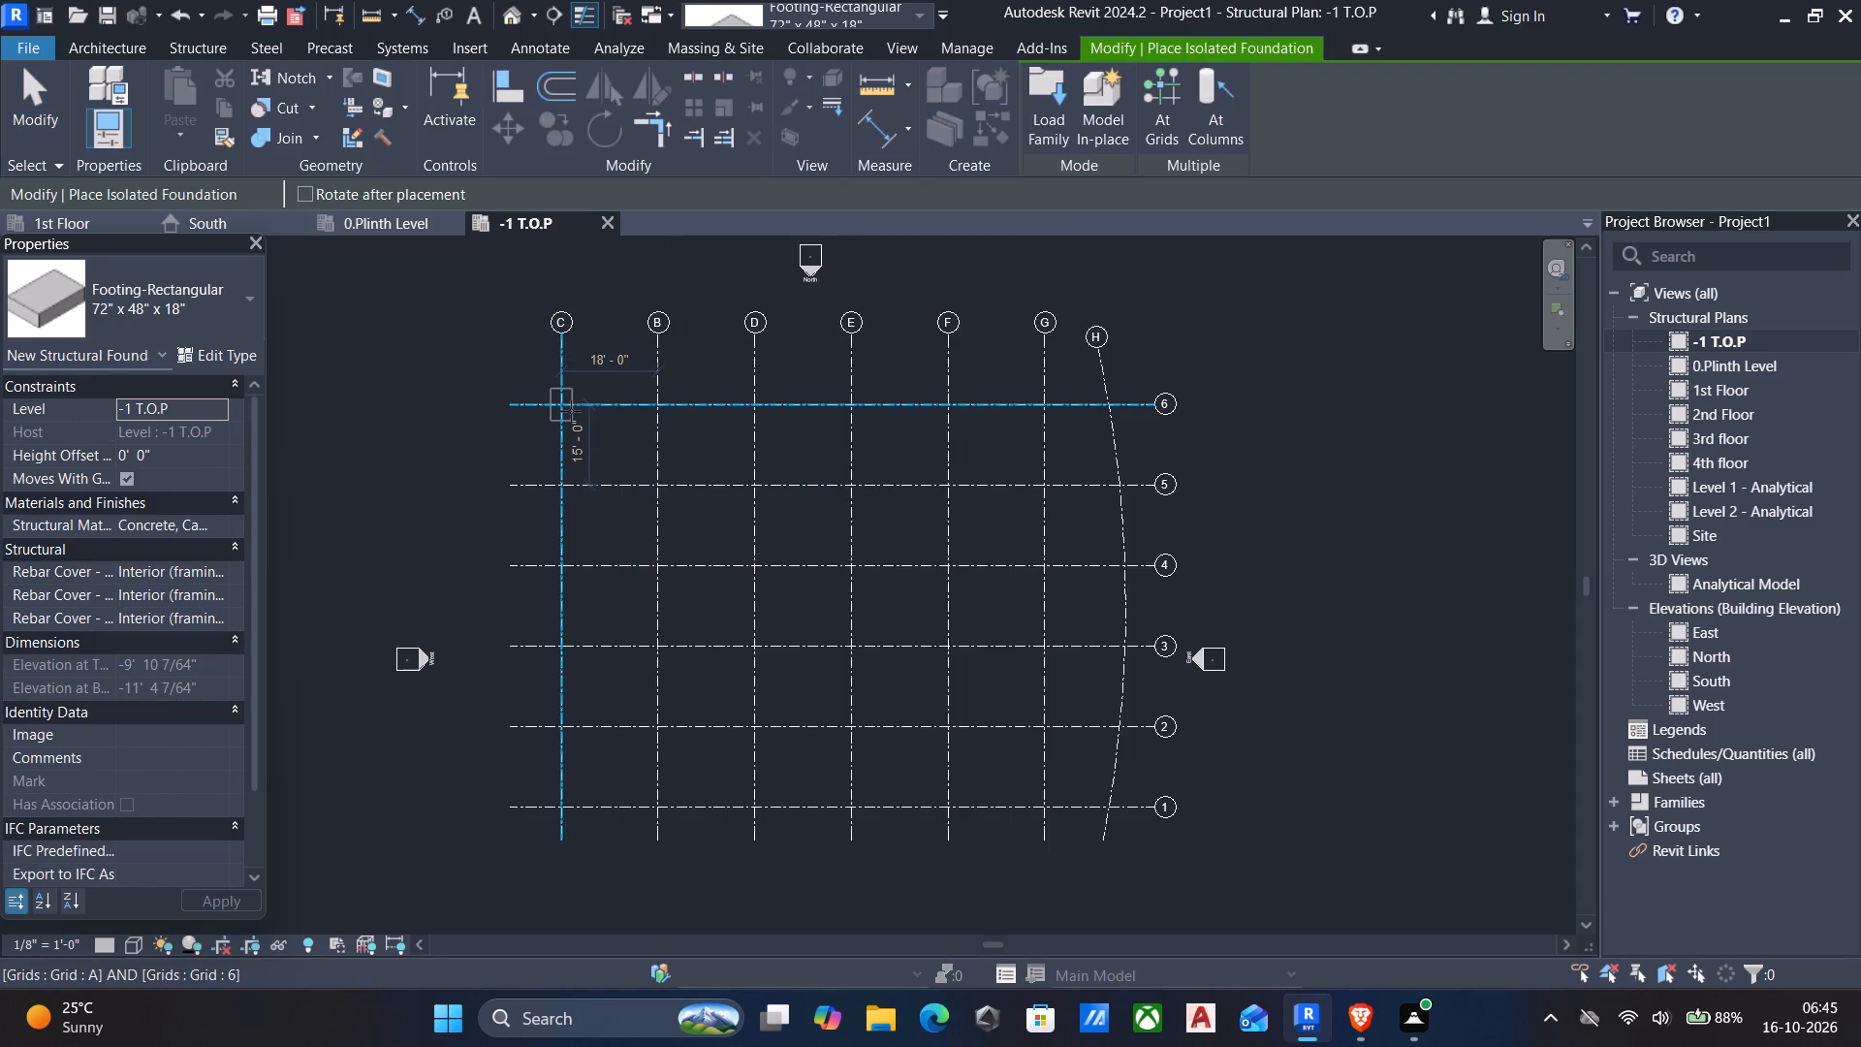
{"action": "scroll", "coordinate": [571, 411], "scroll_direction": "up", "scroll_amount": 3}
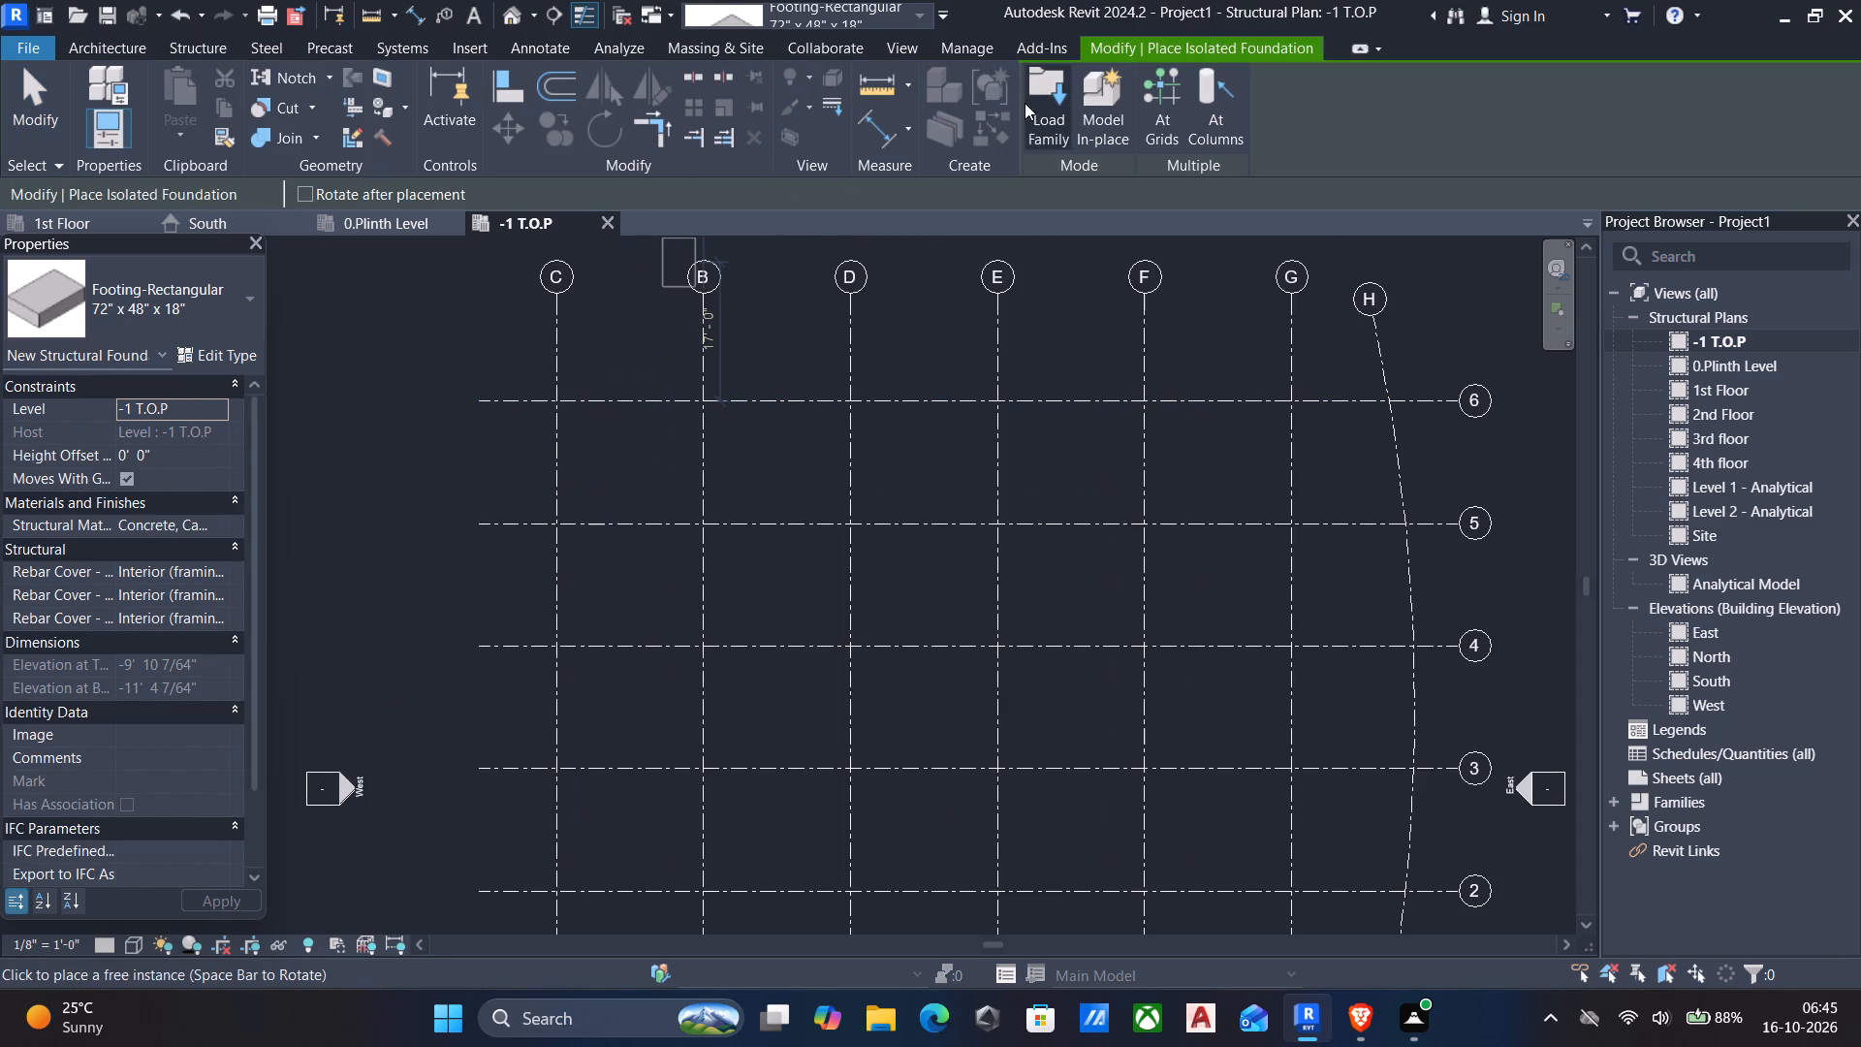
{"action": "left_click", "coordinate": [1049, 109]}
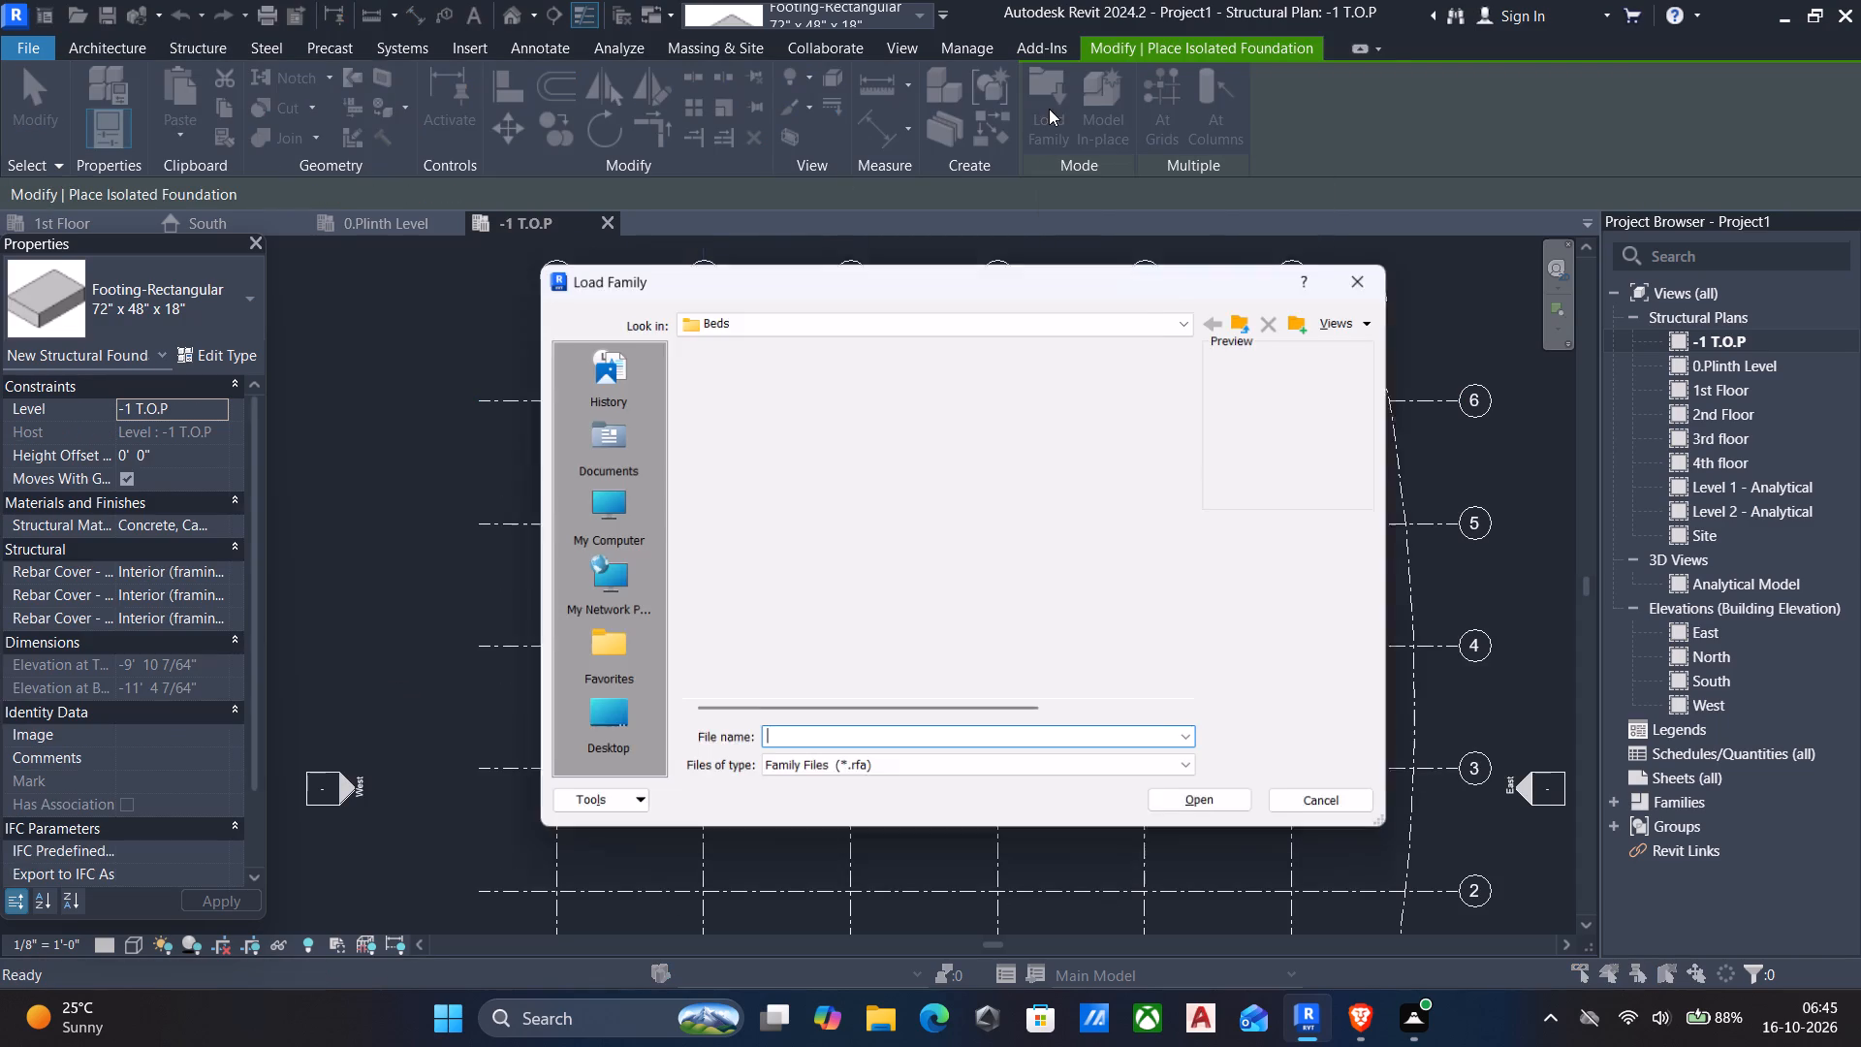
{"action": "triple_click", "coordinate": [1258, 313]}
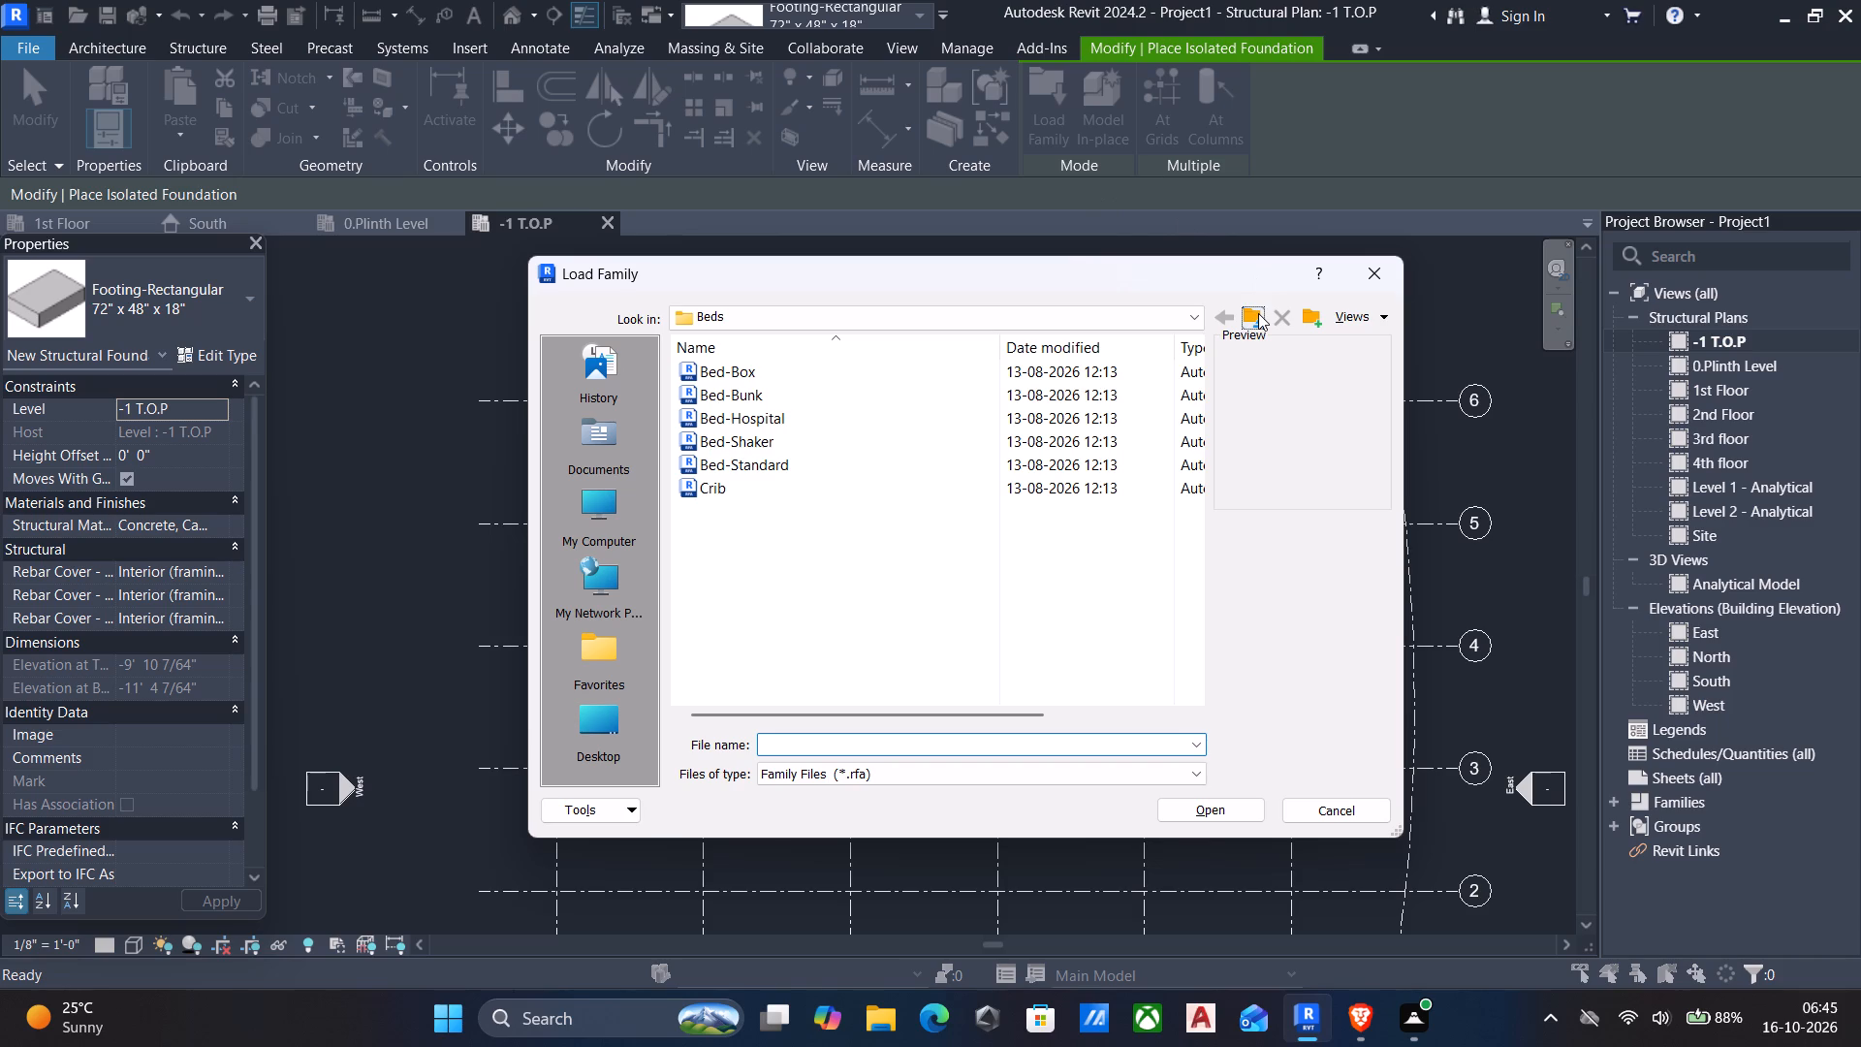
{"action": "double_click", "coordinate": [1258, 313]}
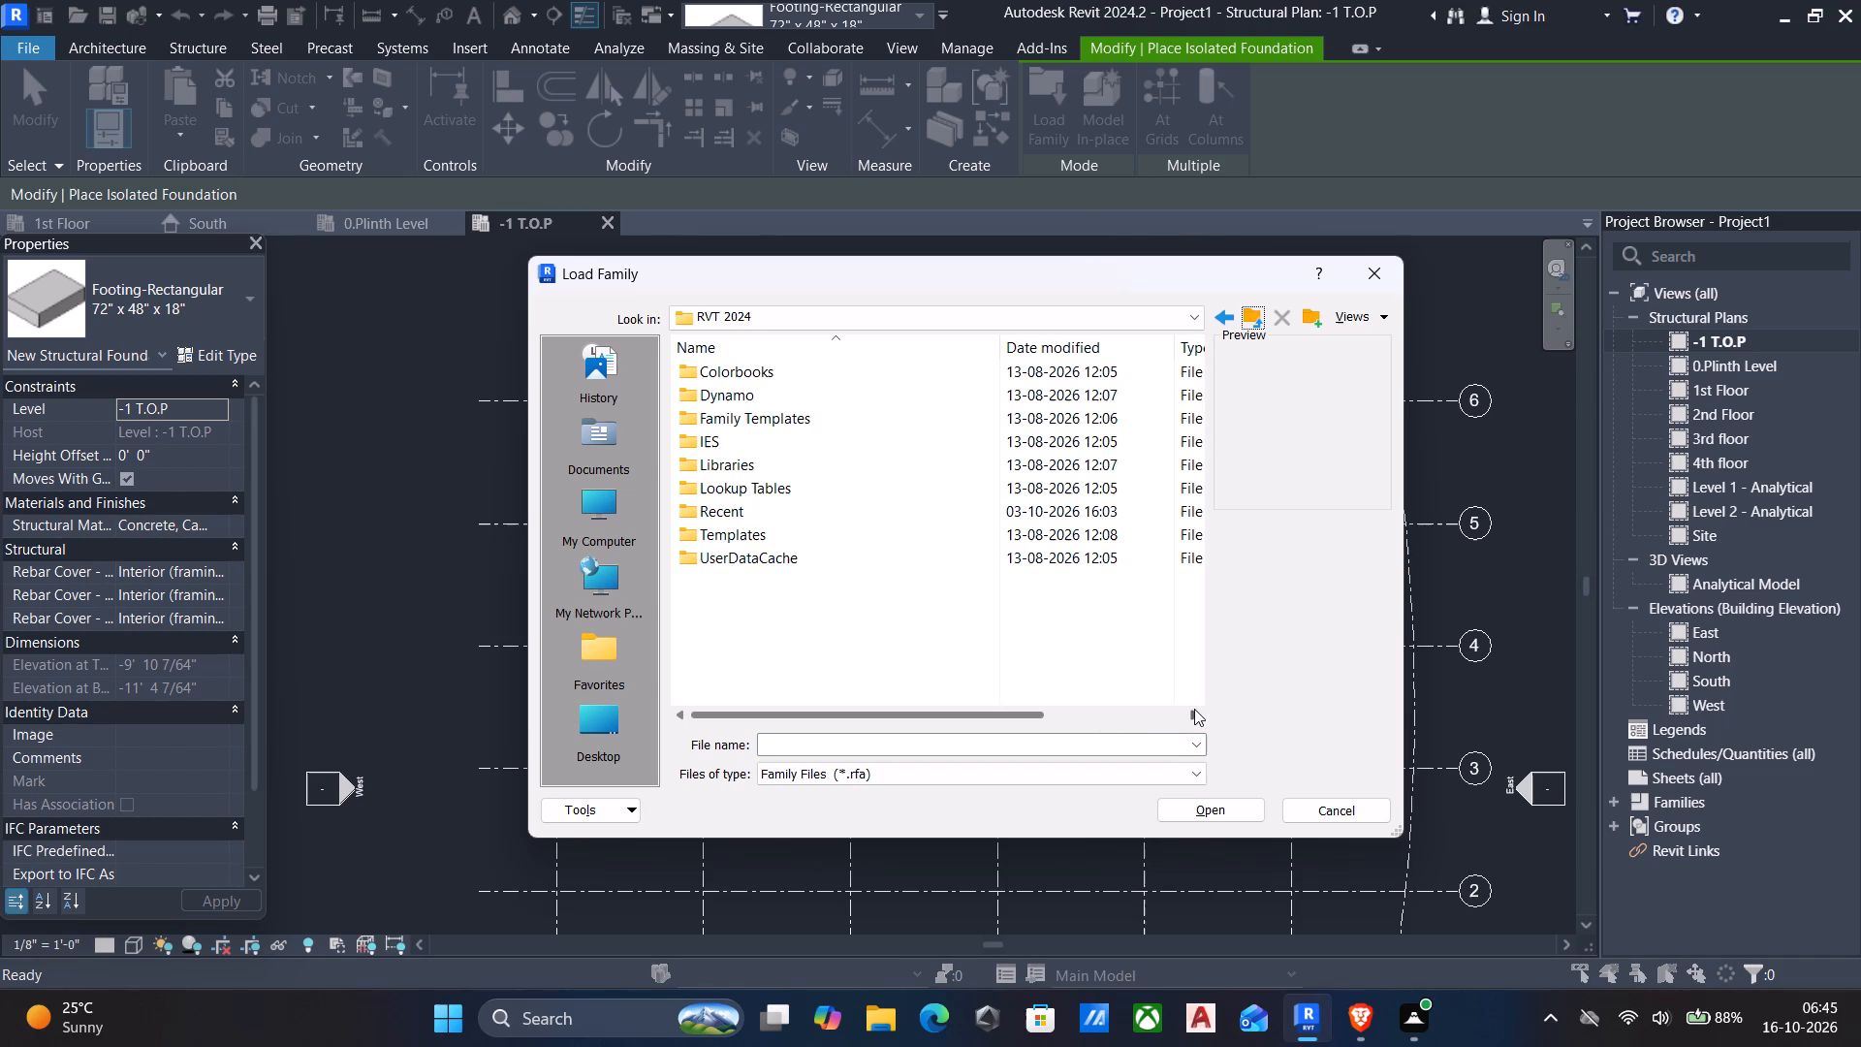
{"action": "double_click", "coordinate": [682, 466]}
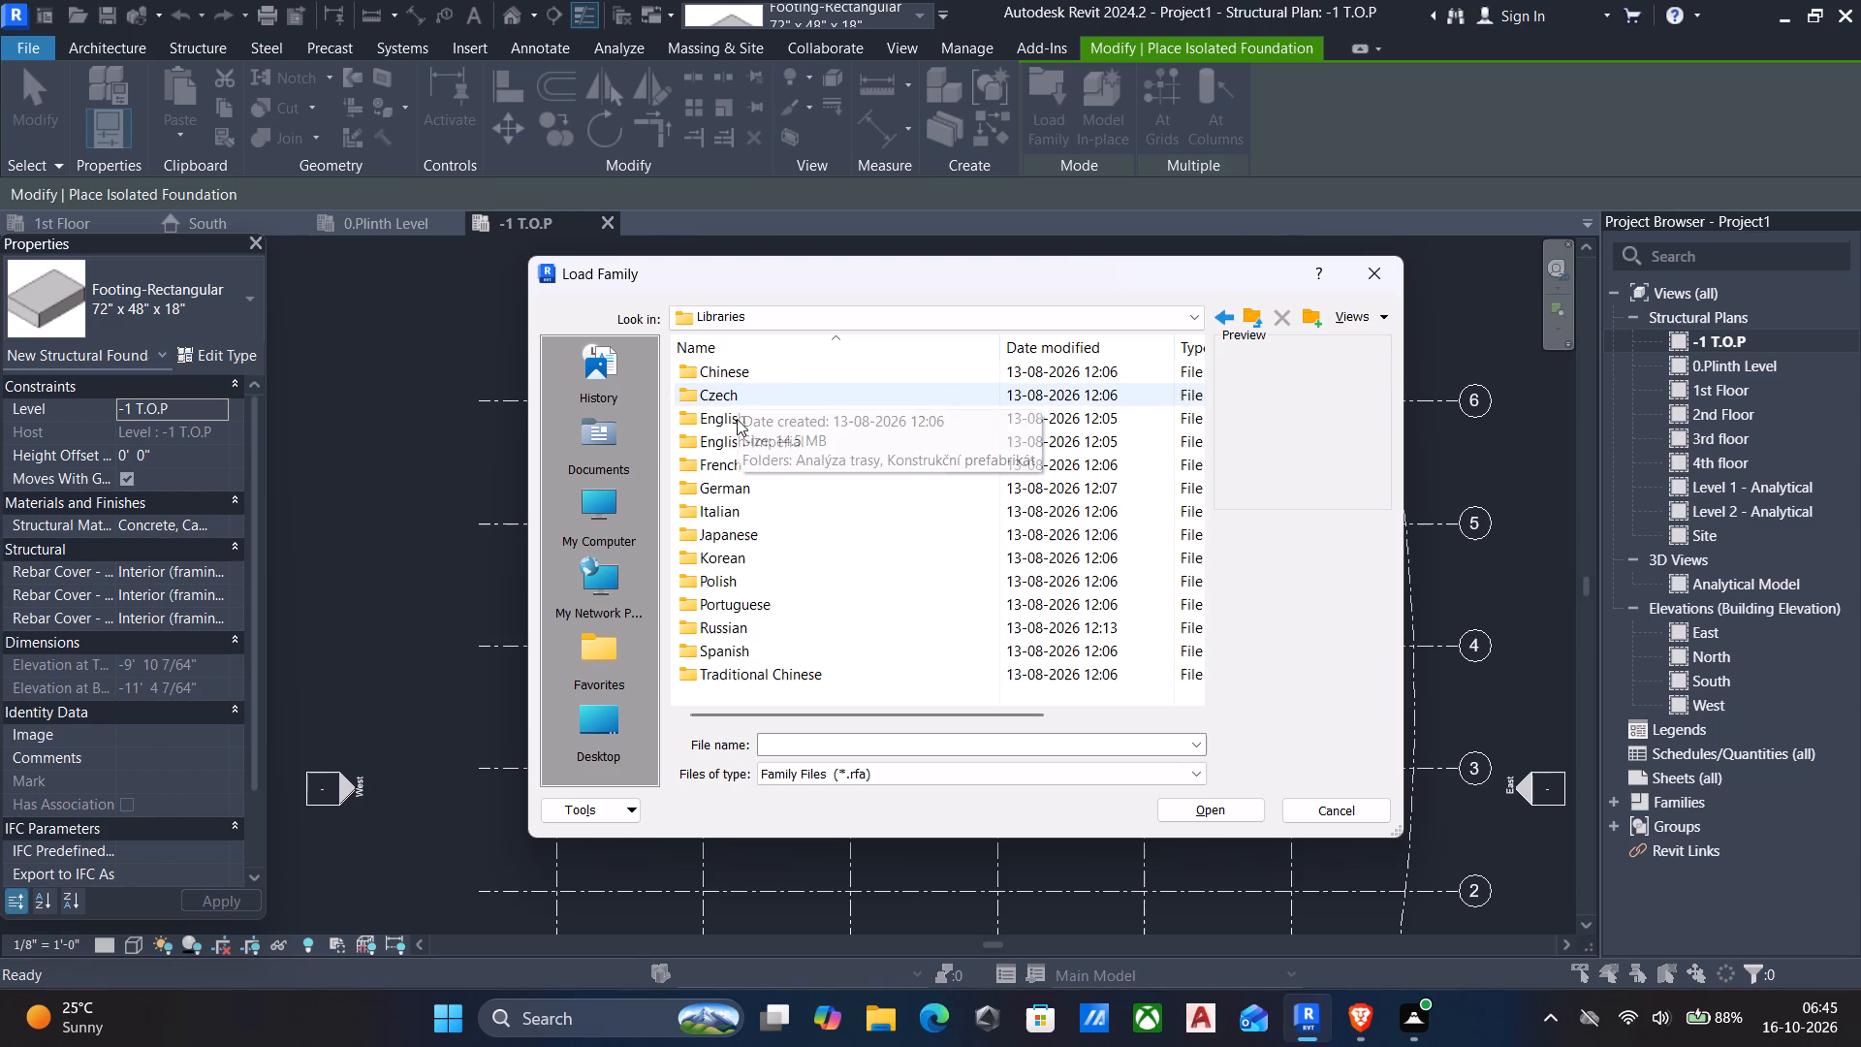
{"action": "double_click", "coordinate": [693, 441]}
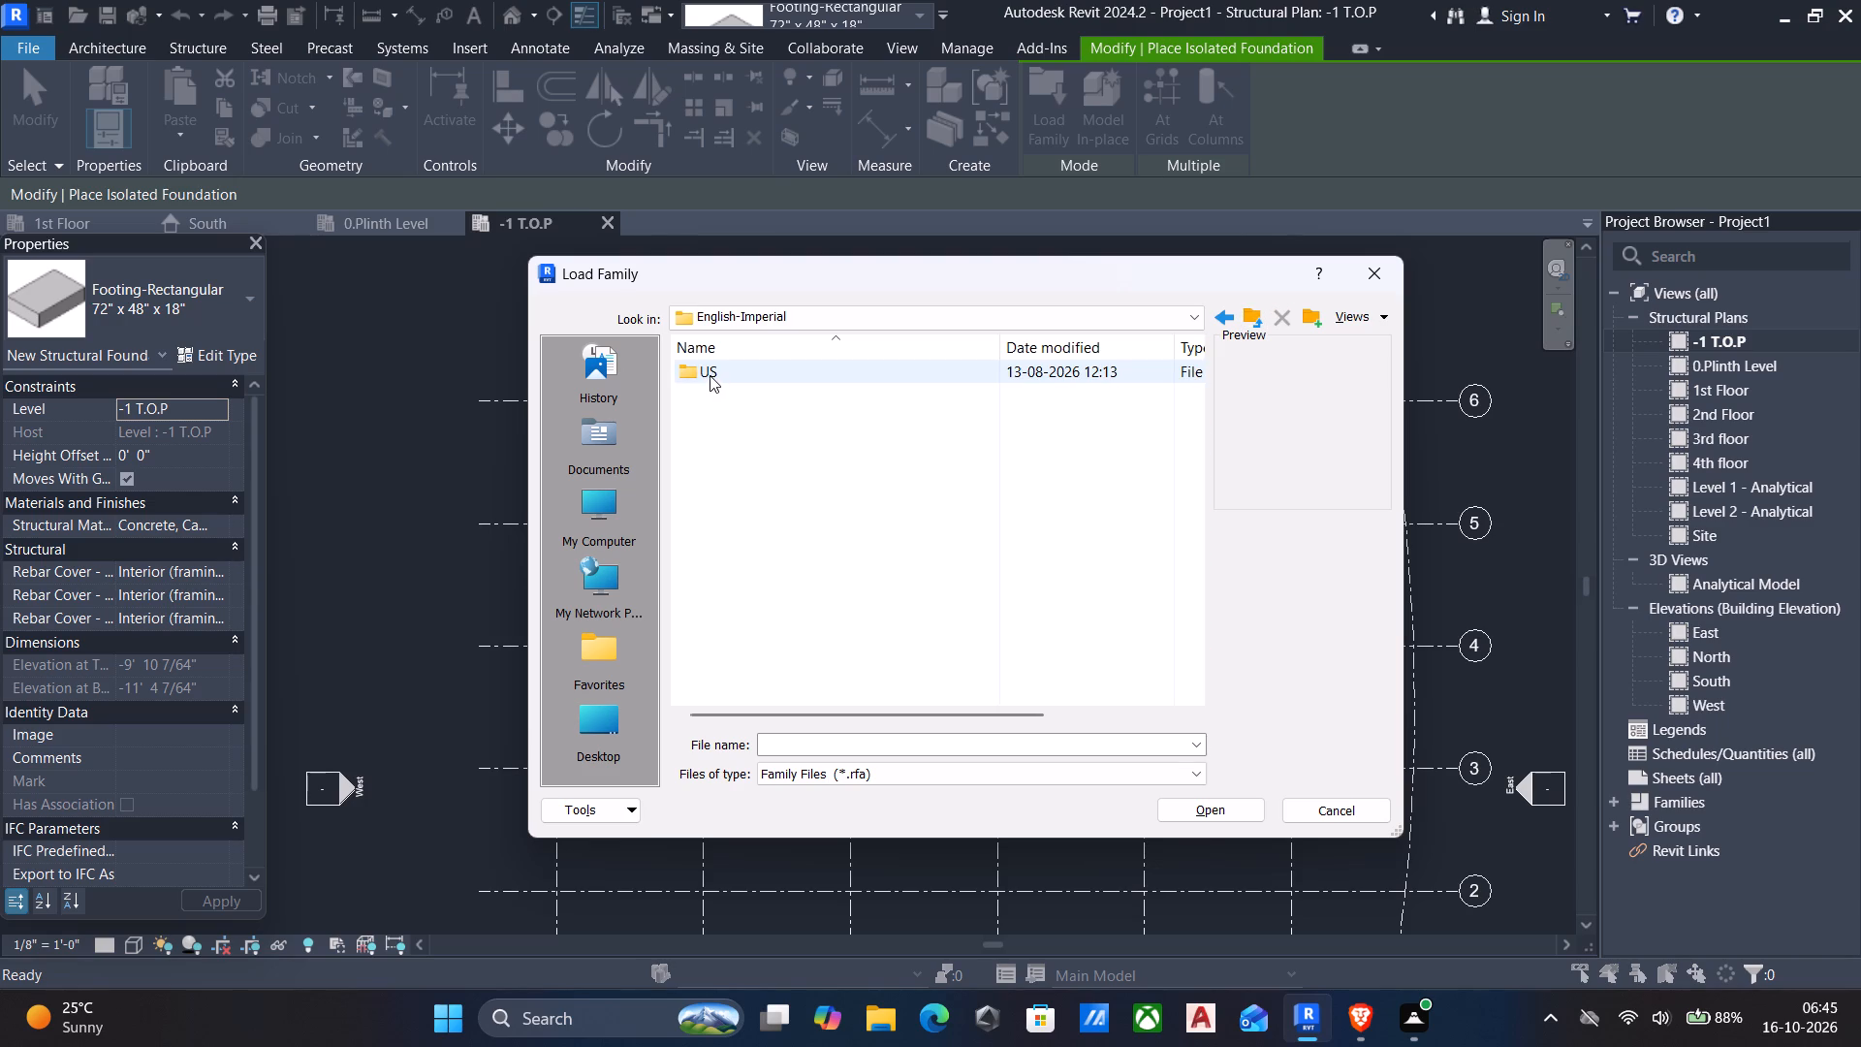
{"action": "double_click", "coordinate": [705, 373]}
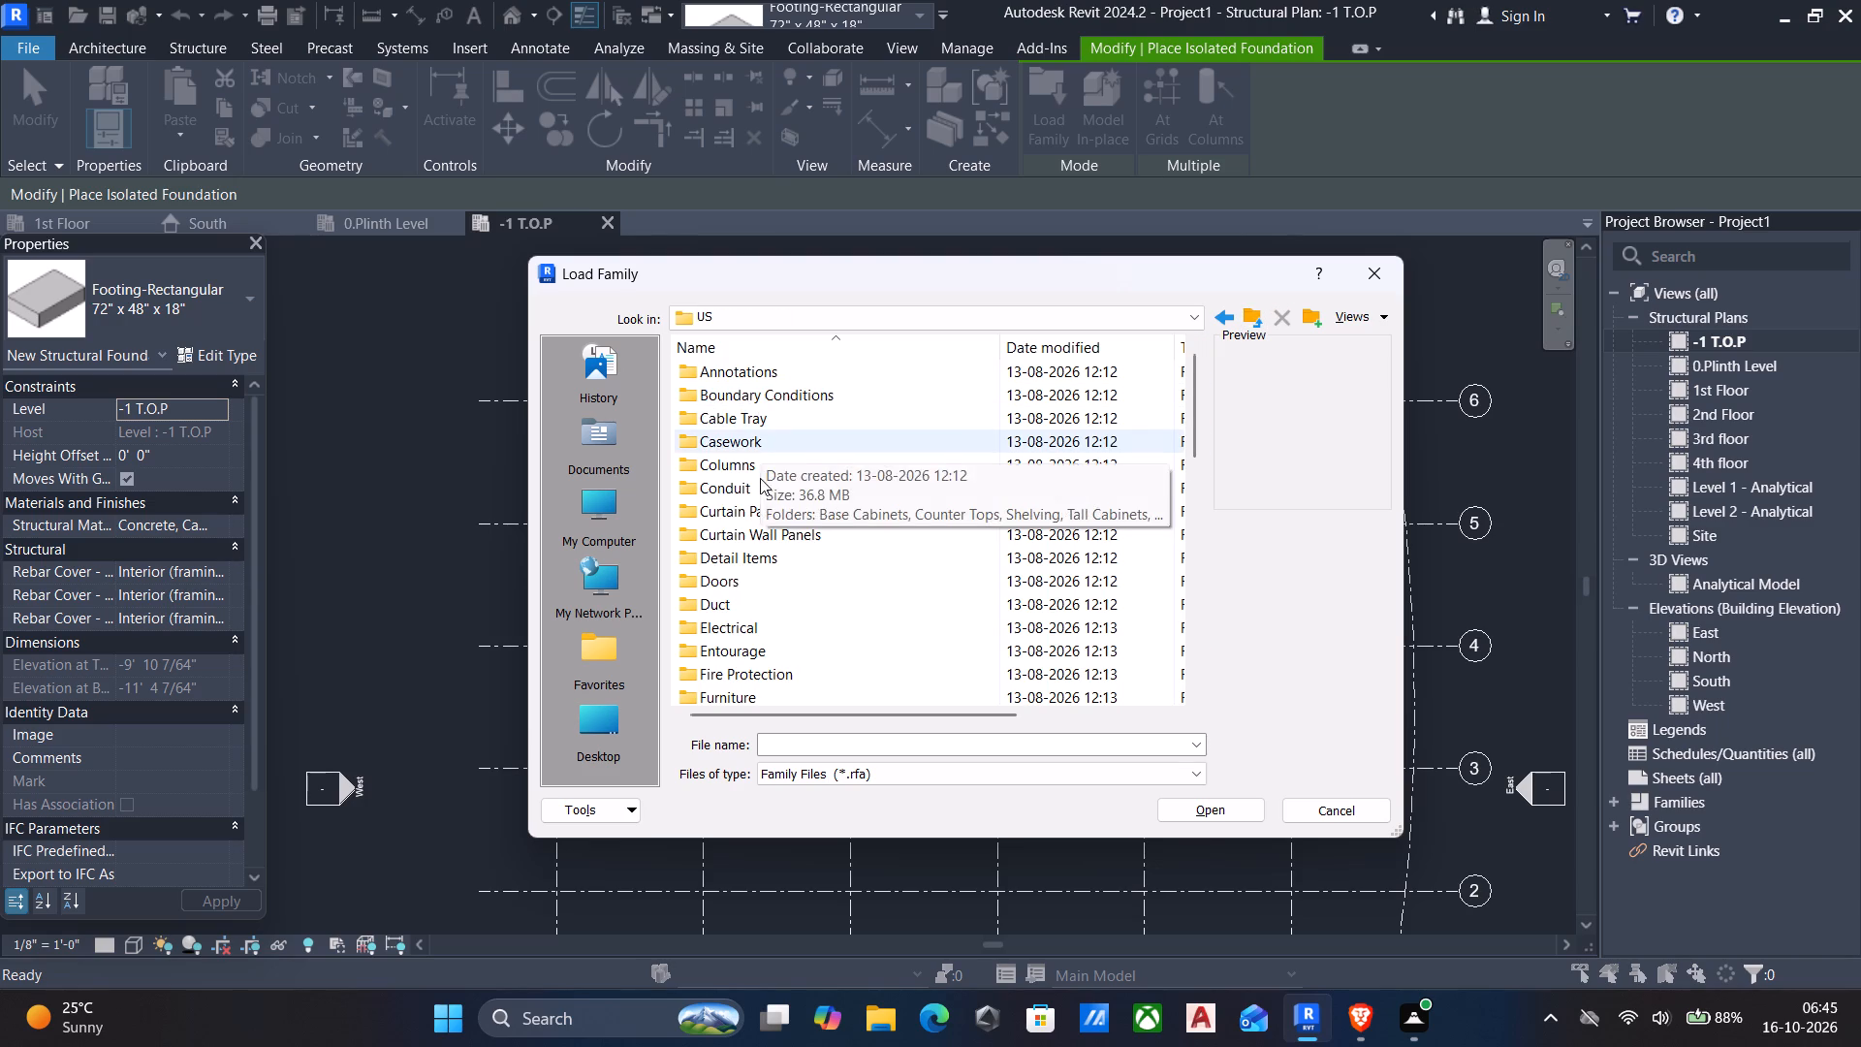
{"action": "scroll", "coordinate": [760, 486], "scroll_direction": "down", "scroll_amount": 13}
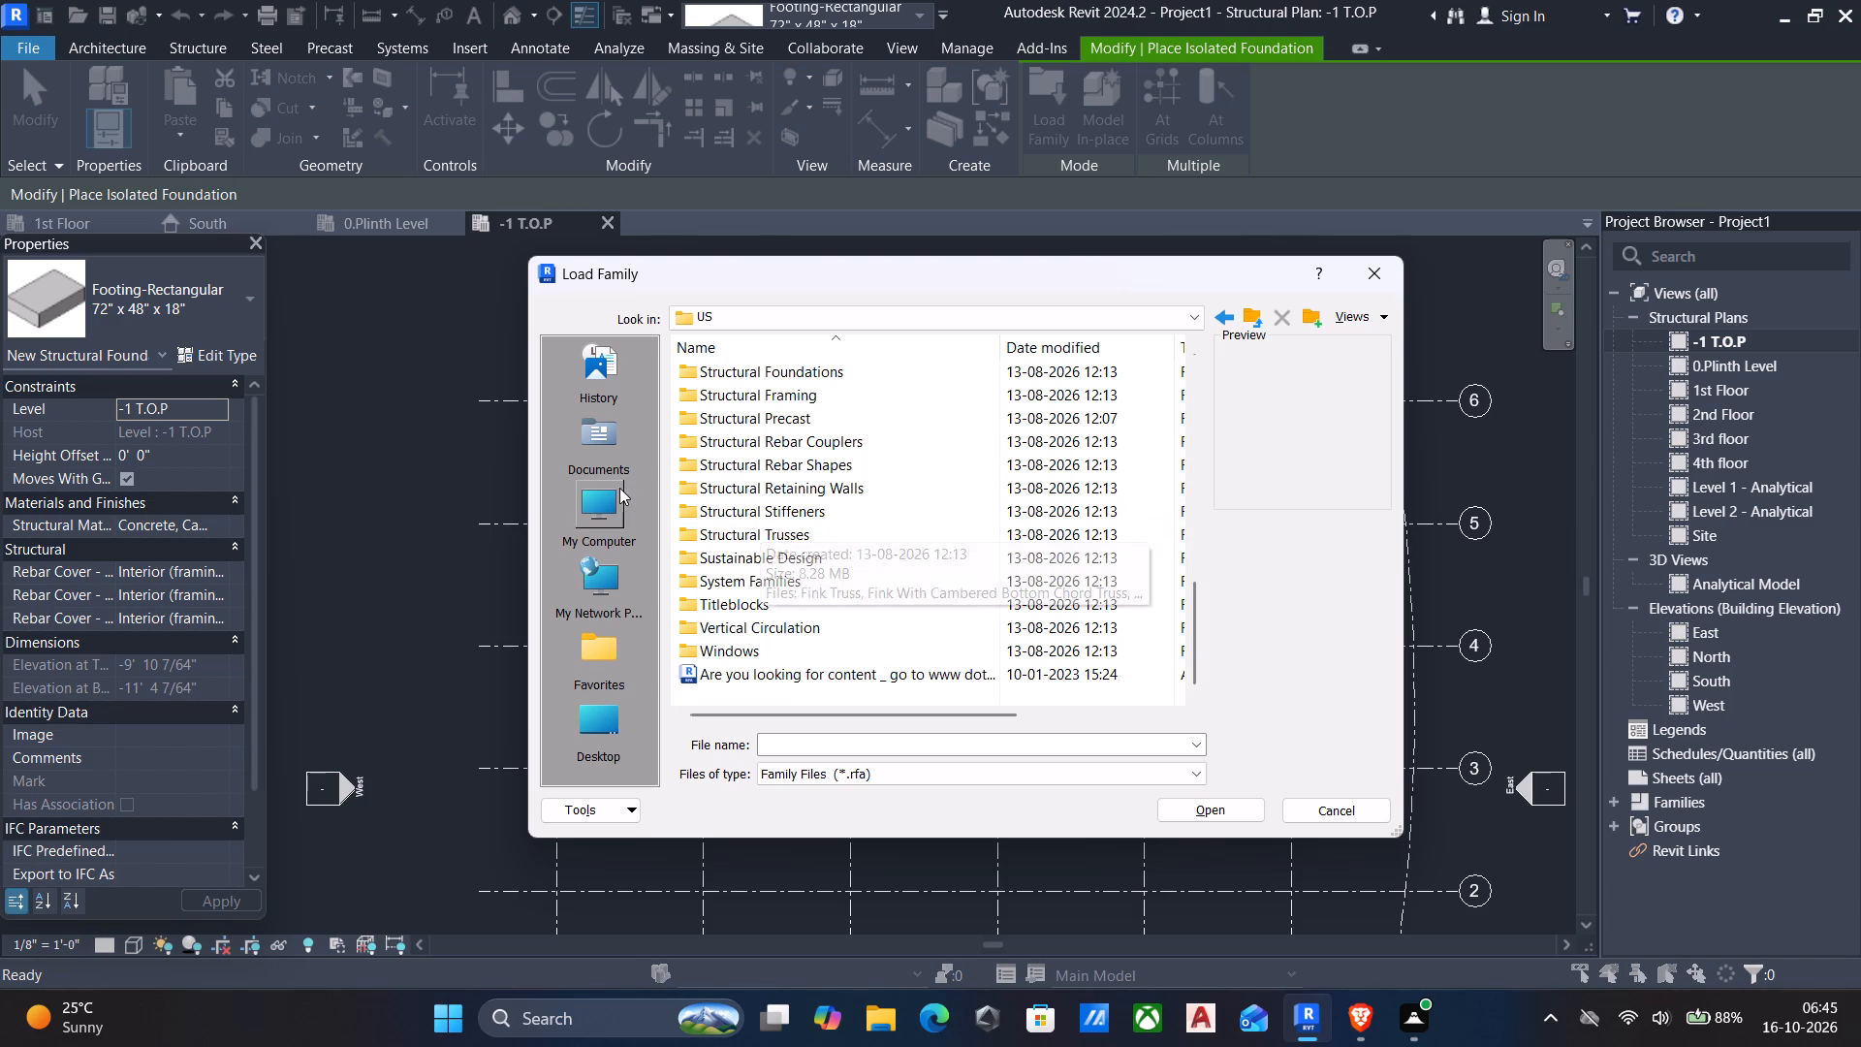
{"action": "left_click", "coordinate": [760, 378]}
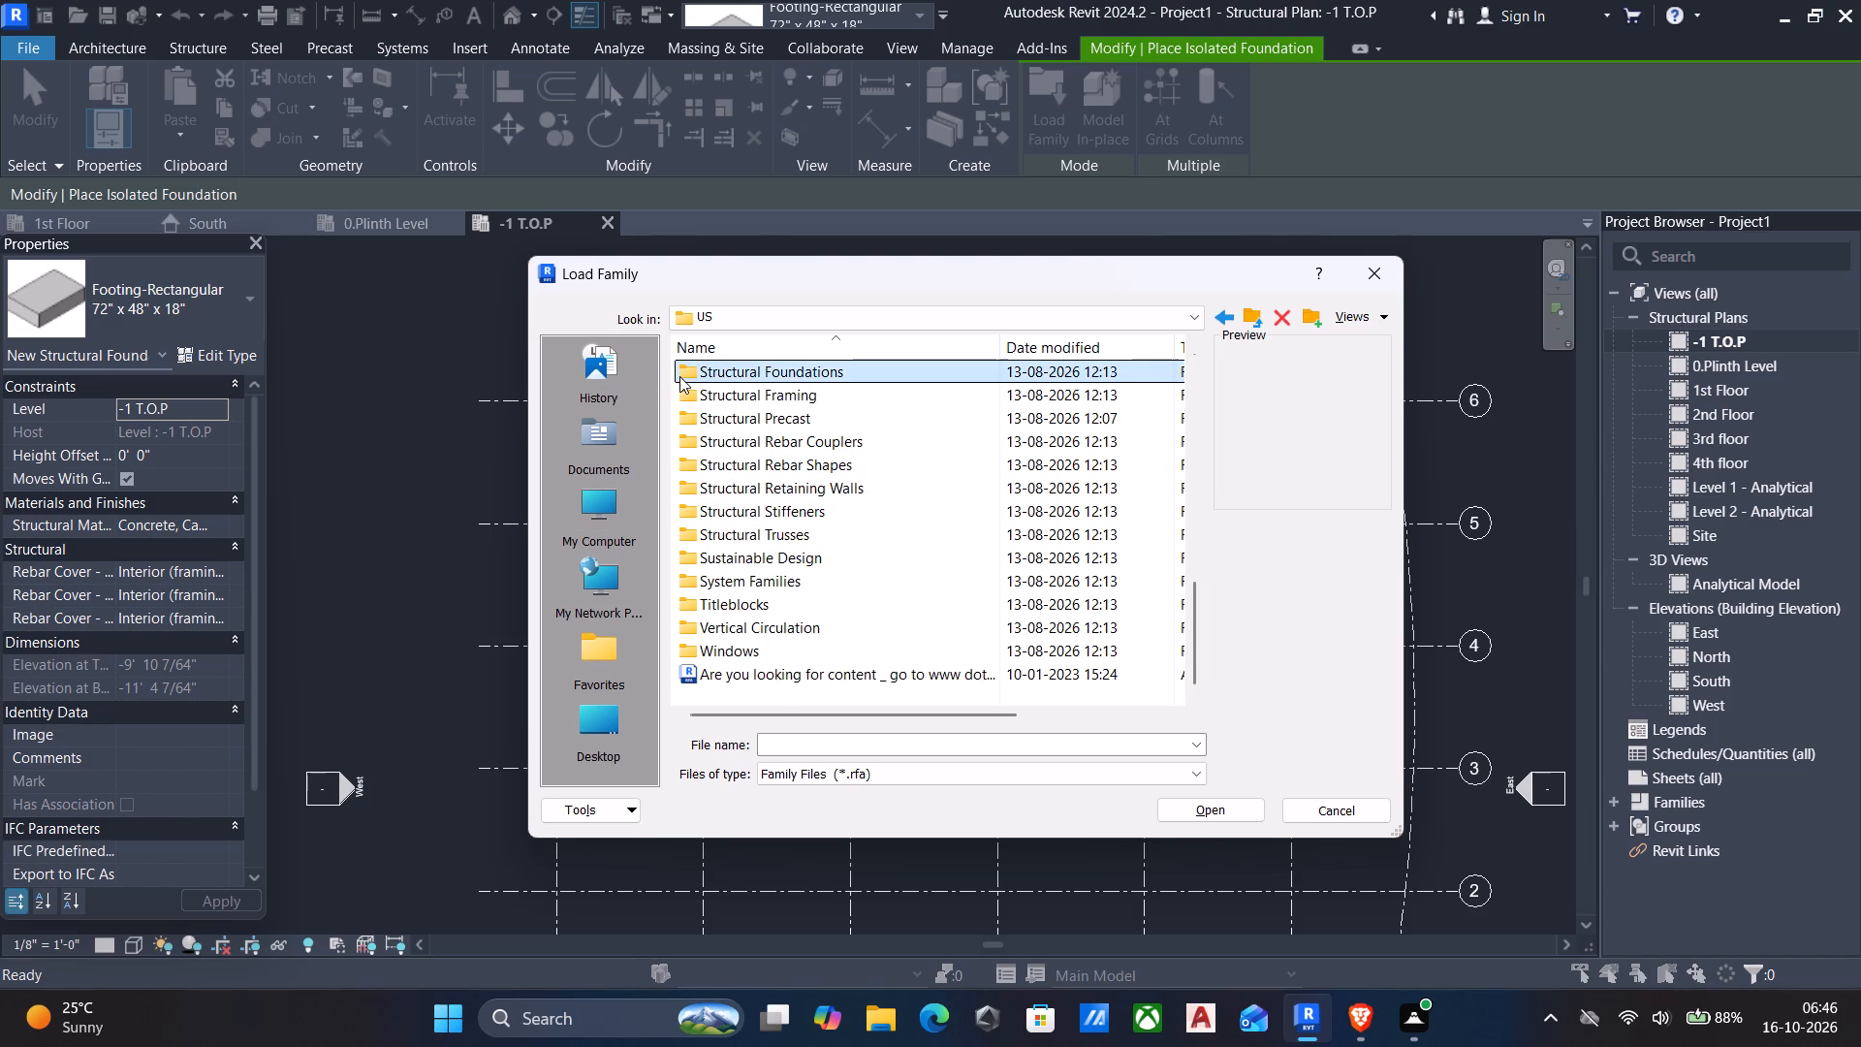
{"action": "double_click", "coordinate": [679, 376]}
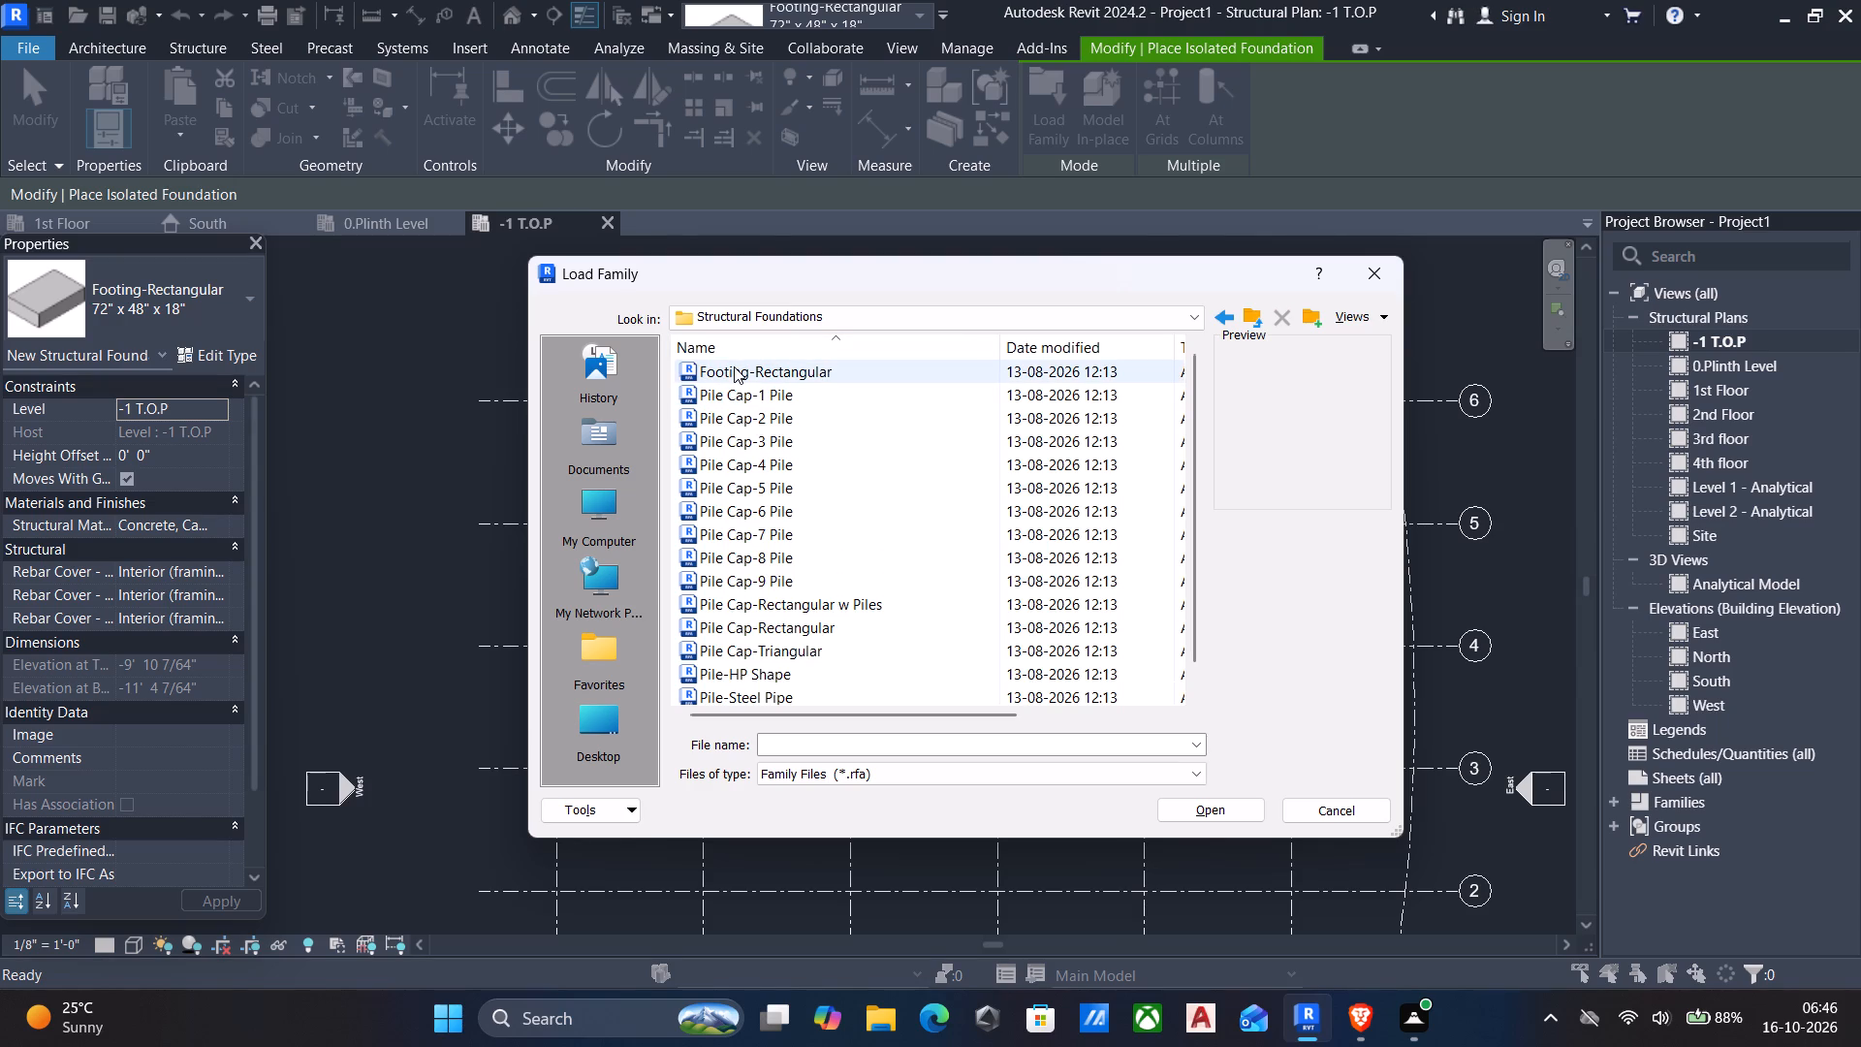
Load the Footing-Rectangular family from the Structural Foundations folder.
{"action": "left_click", "coordinate": [734, 366]}
{"action": "scroll", "coordinate": [856, 545], "scroll_direction": "down", "scroll_amount": 6}
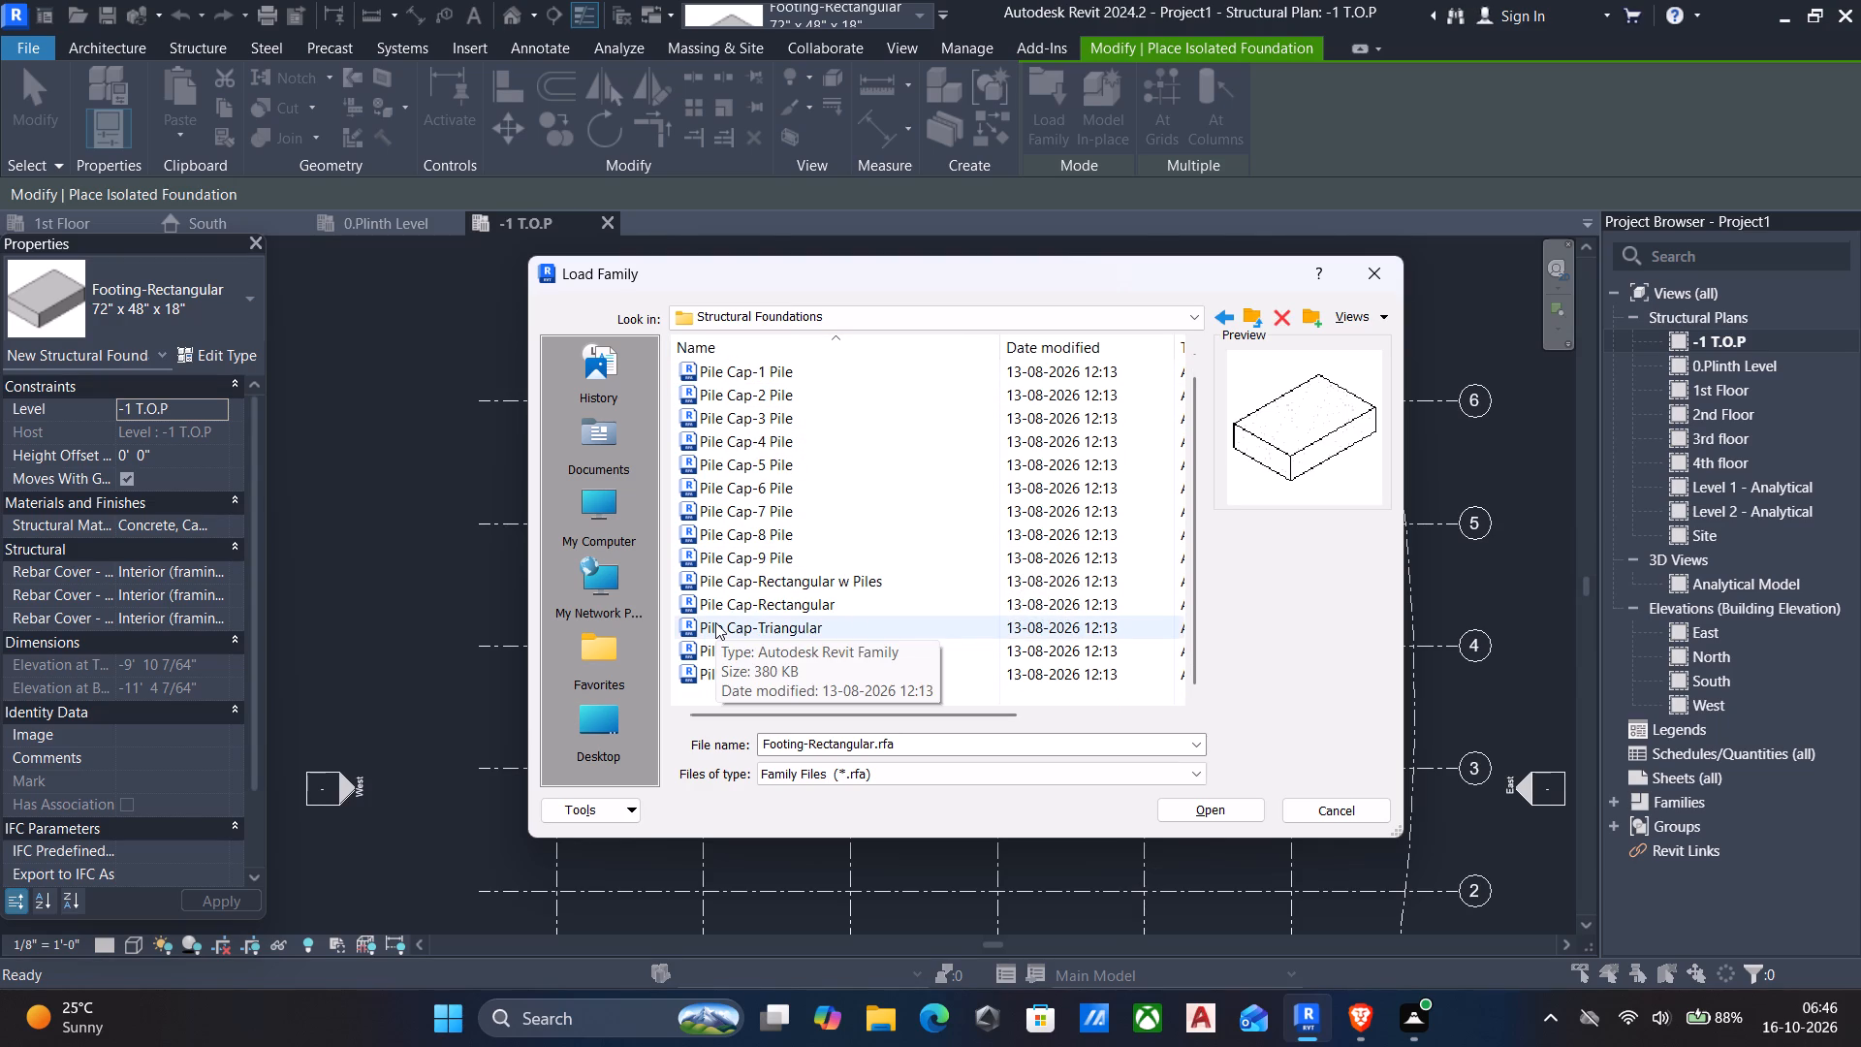
{"action": "scroll", "coordinate": [1089, 472], "scroll_direction": "up", "scroll_amount": 5}
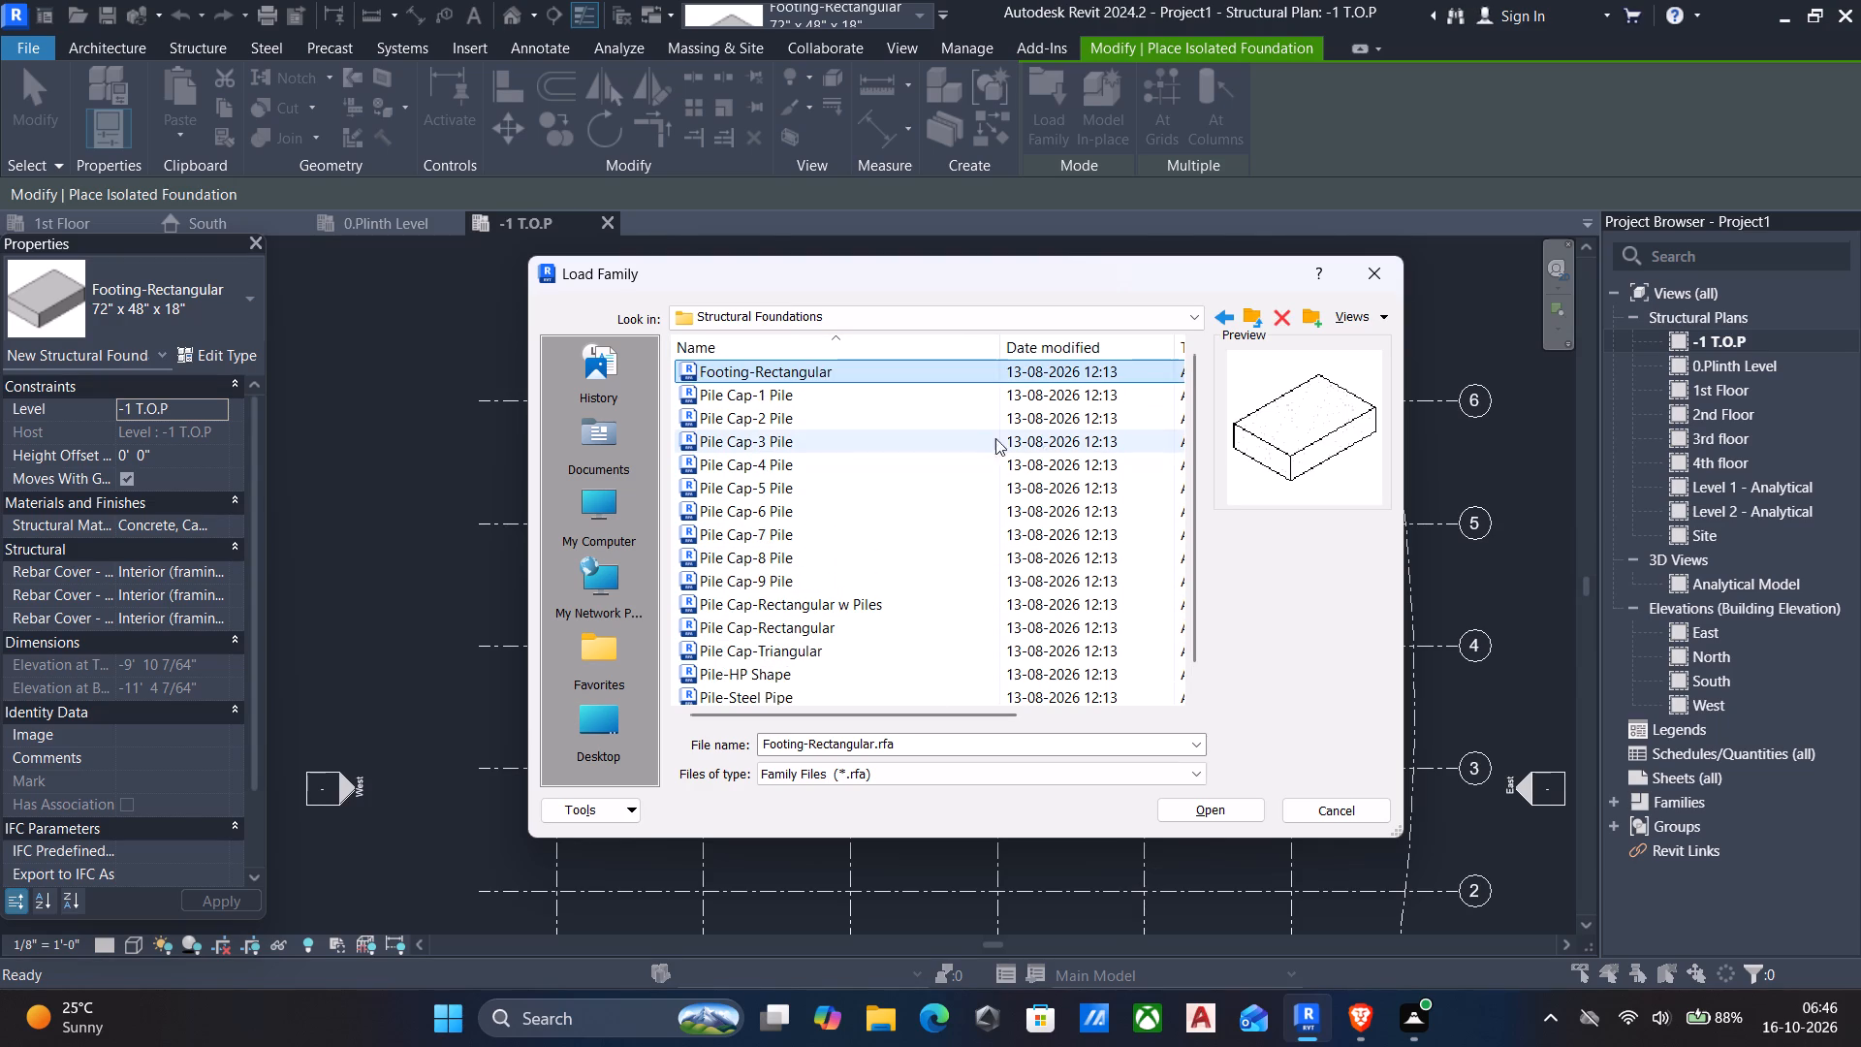
{"action": "left_click", "coordinate": [889, 368]}
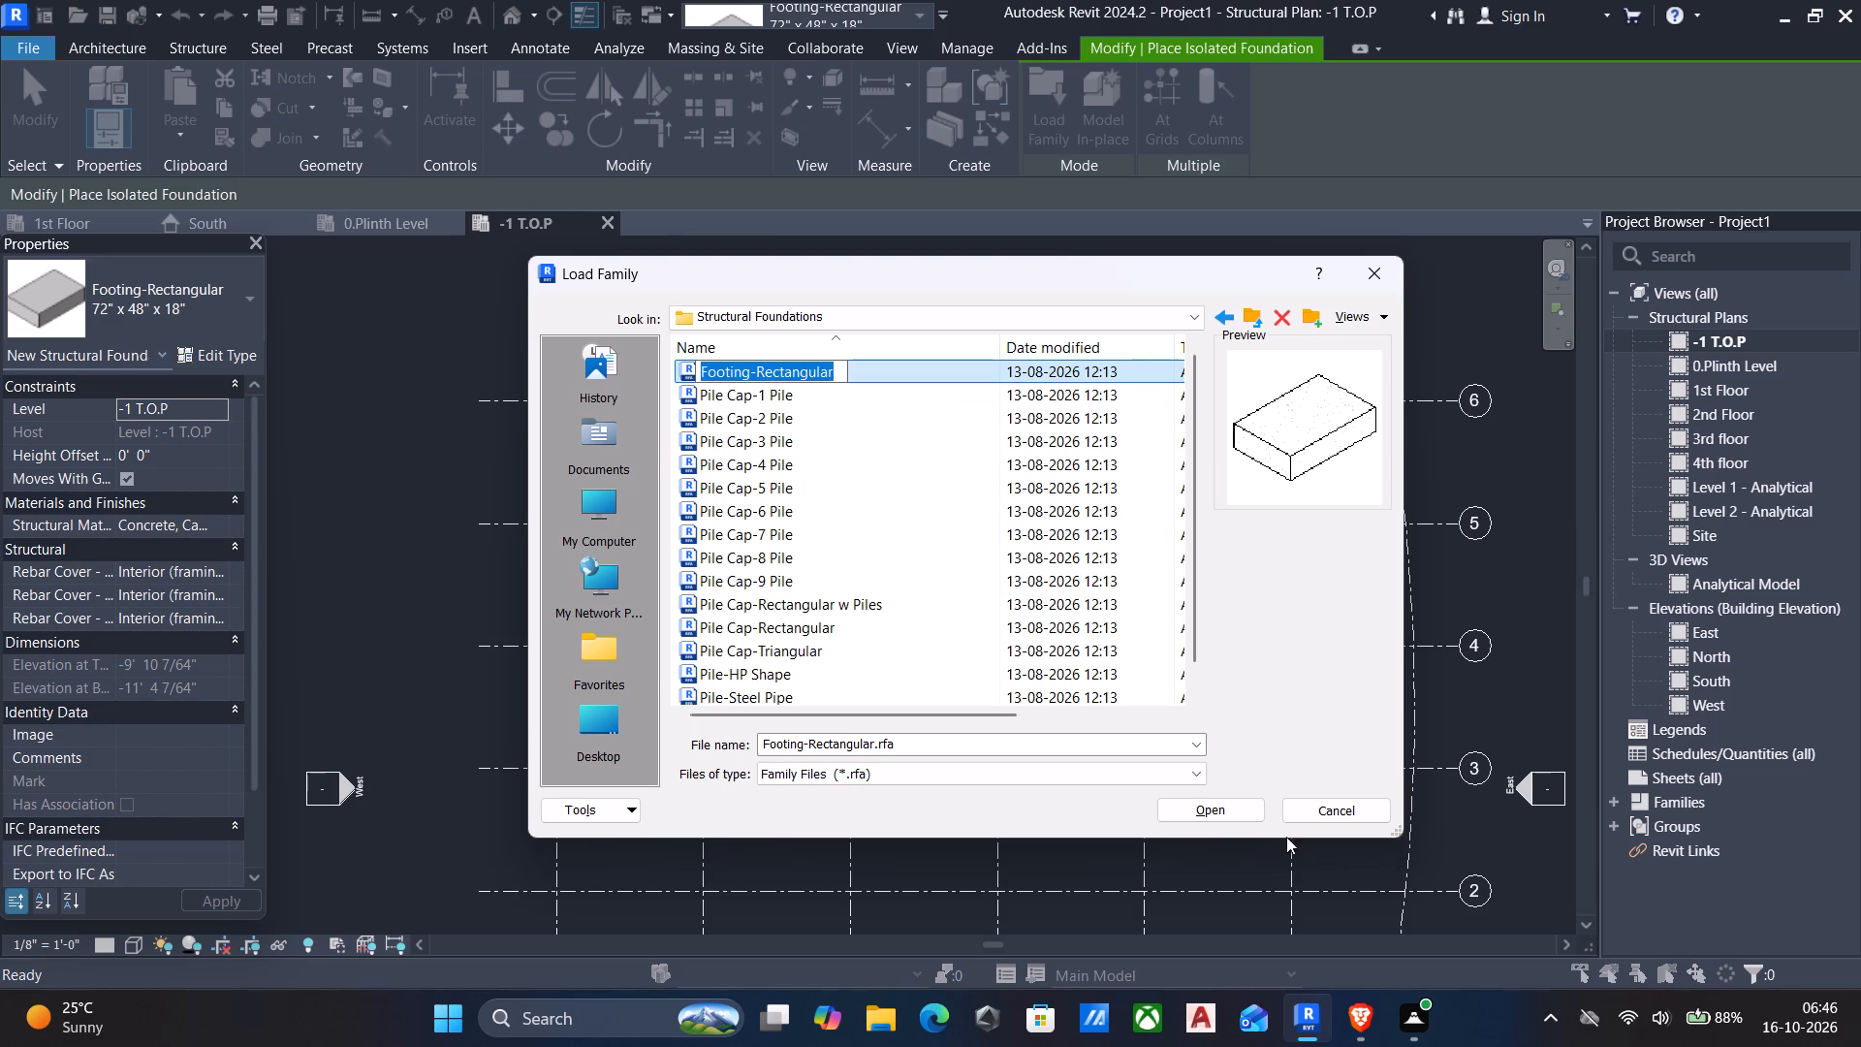
{"action": "left_click", "coordinate": [1214, 809]}
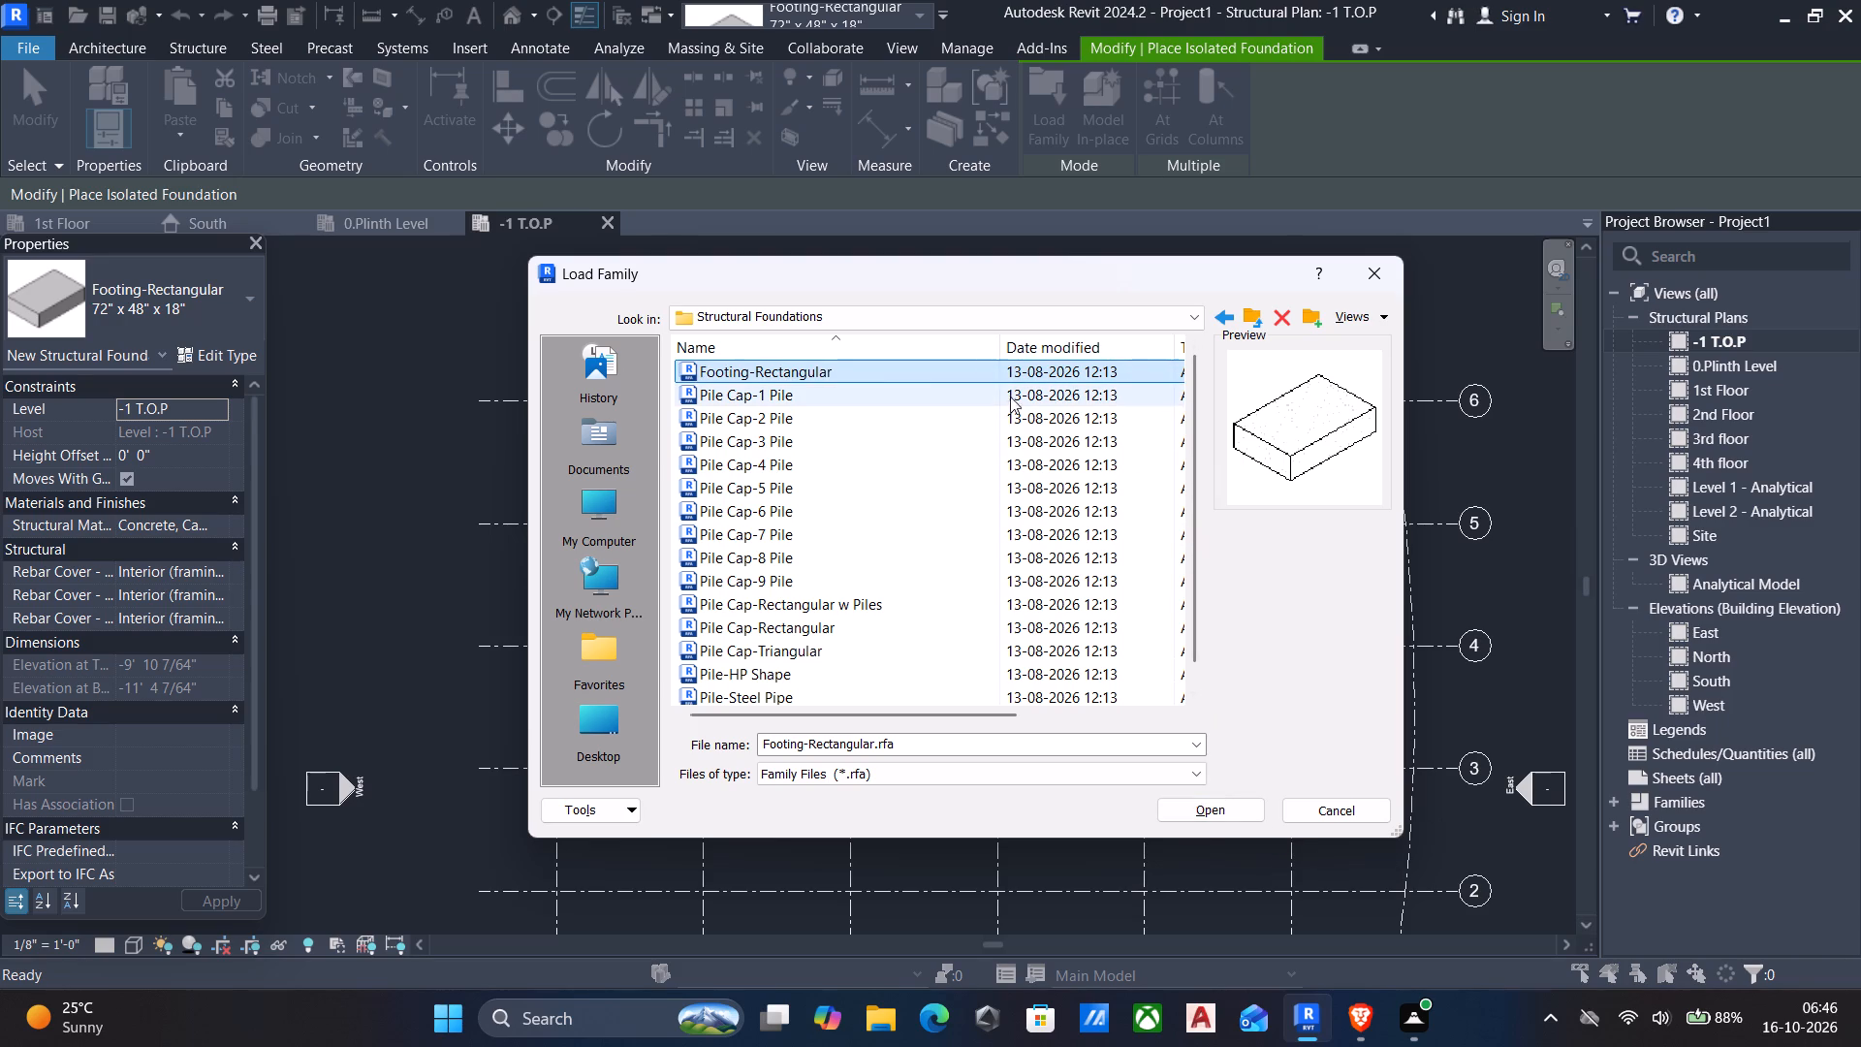
{"action": "left_click", "coordinate": [1217, 806]}
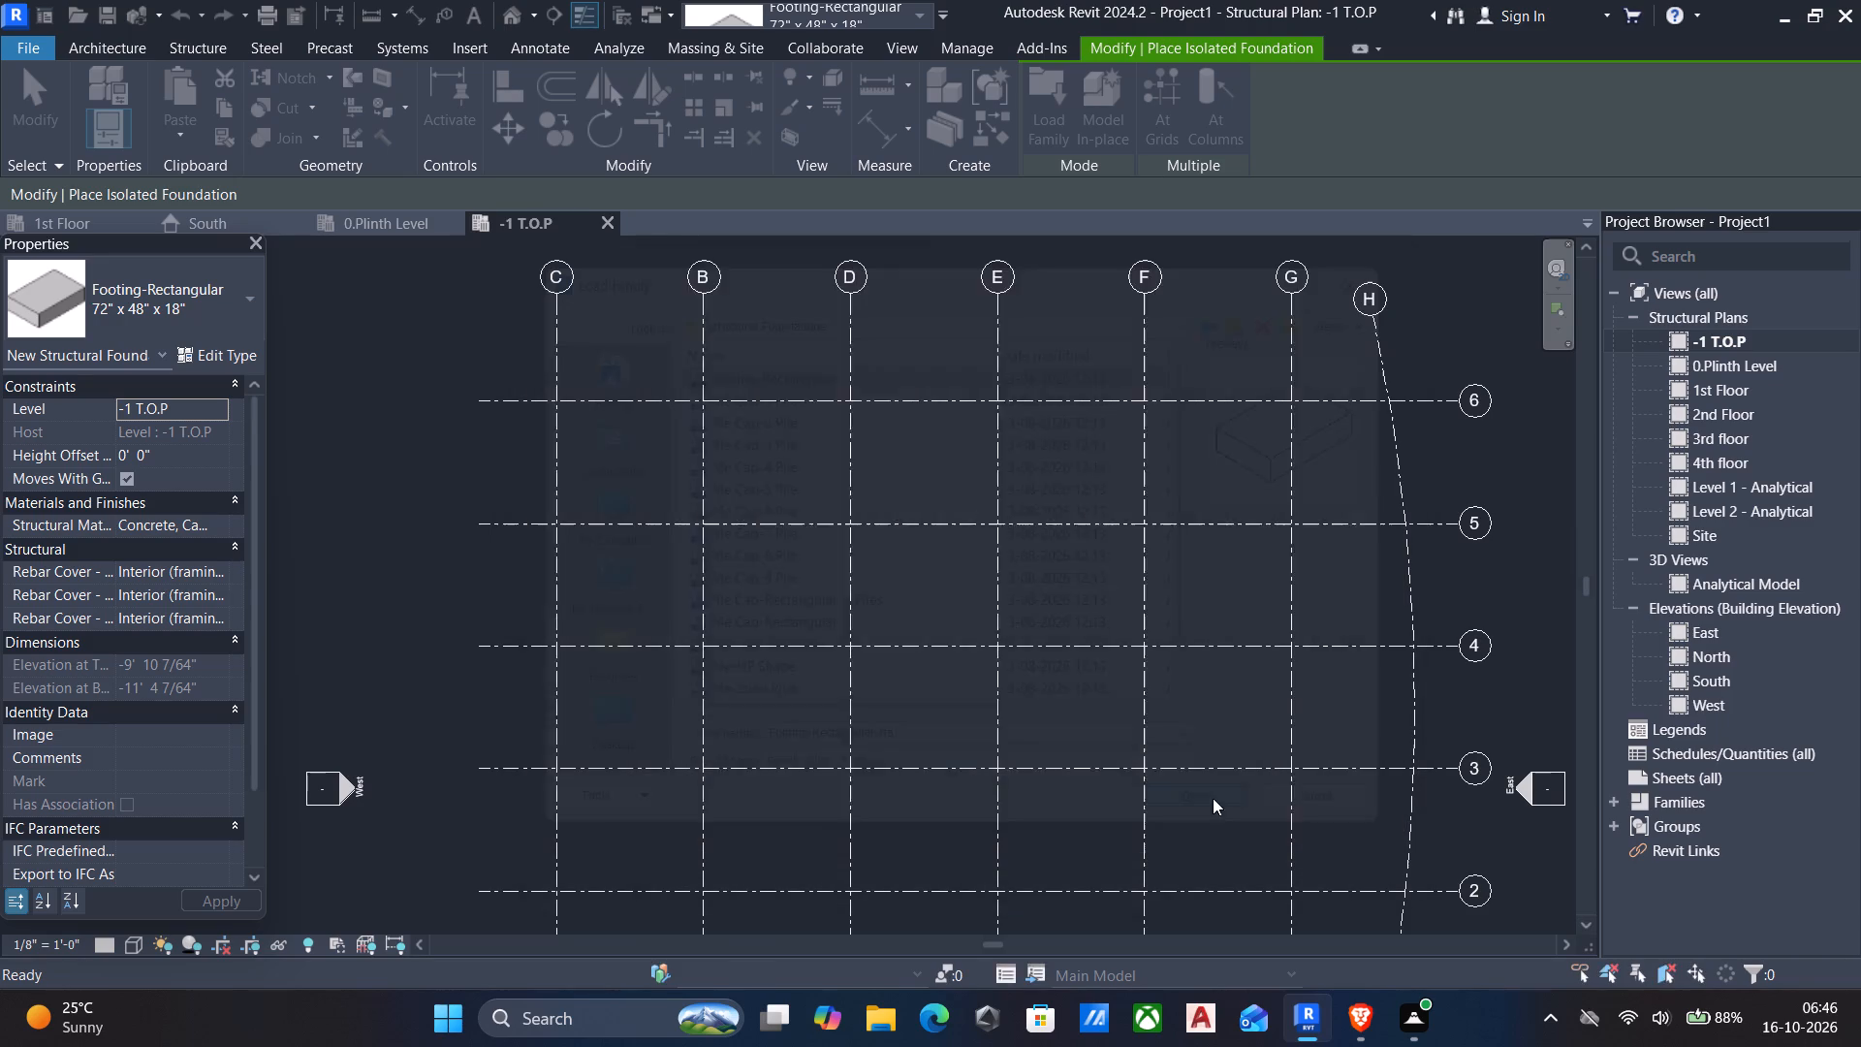
{"action": "left_click", "coordinate": [980, 457]}
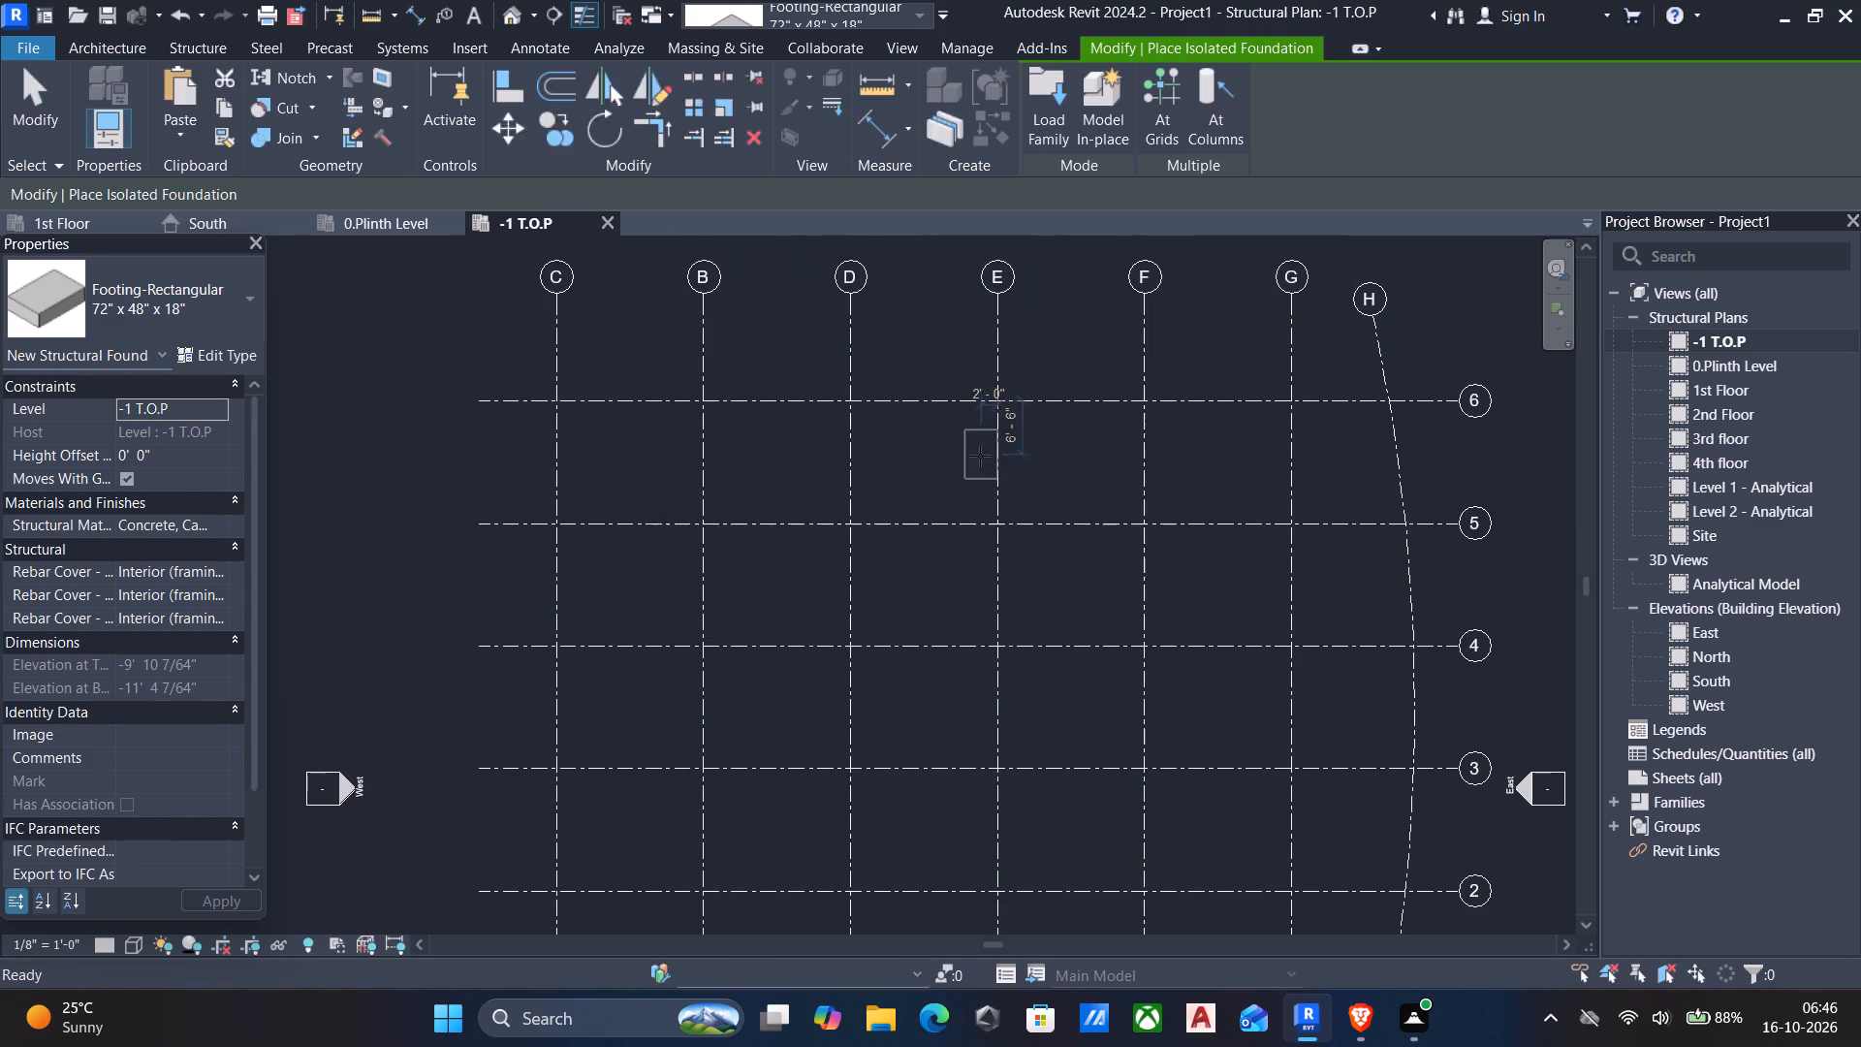
Duplicate the 72" x 48" x 18" rectangular footing type under the name 650 X 2200X2600.
{"action": "left_click", "coordinate": [225, 355]}
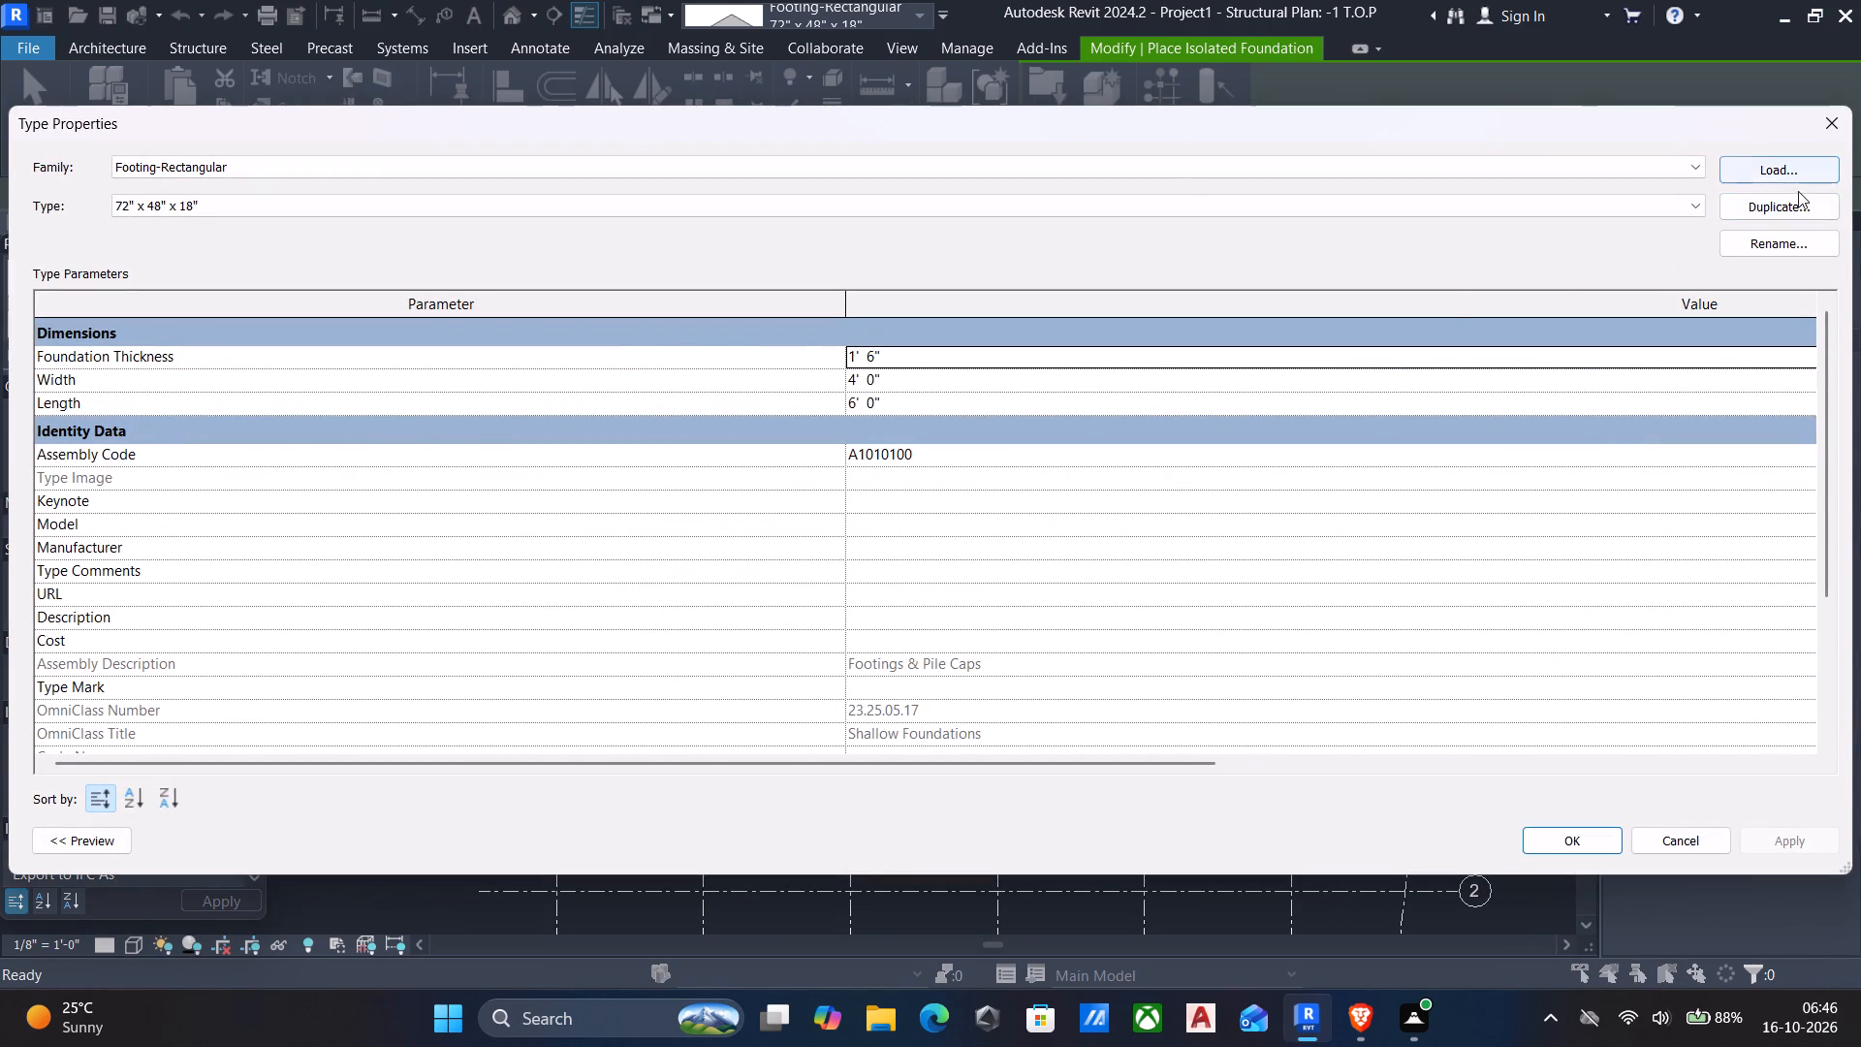
{"action": "left_click", "coordinate": [1798, 197]}
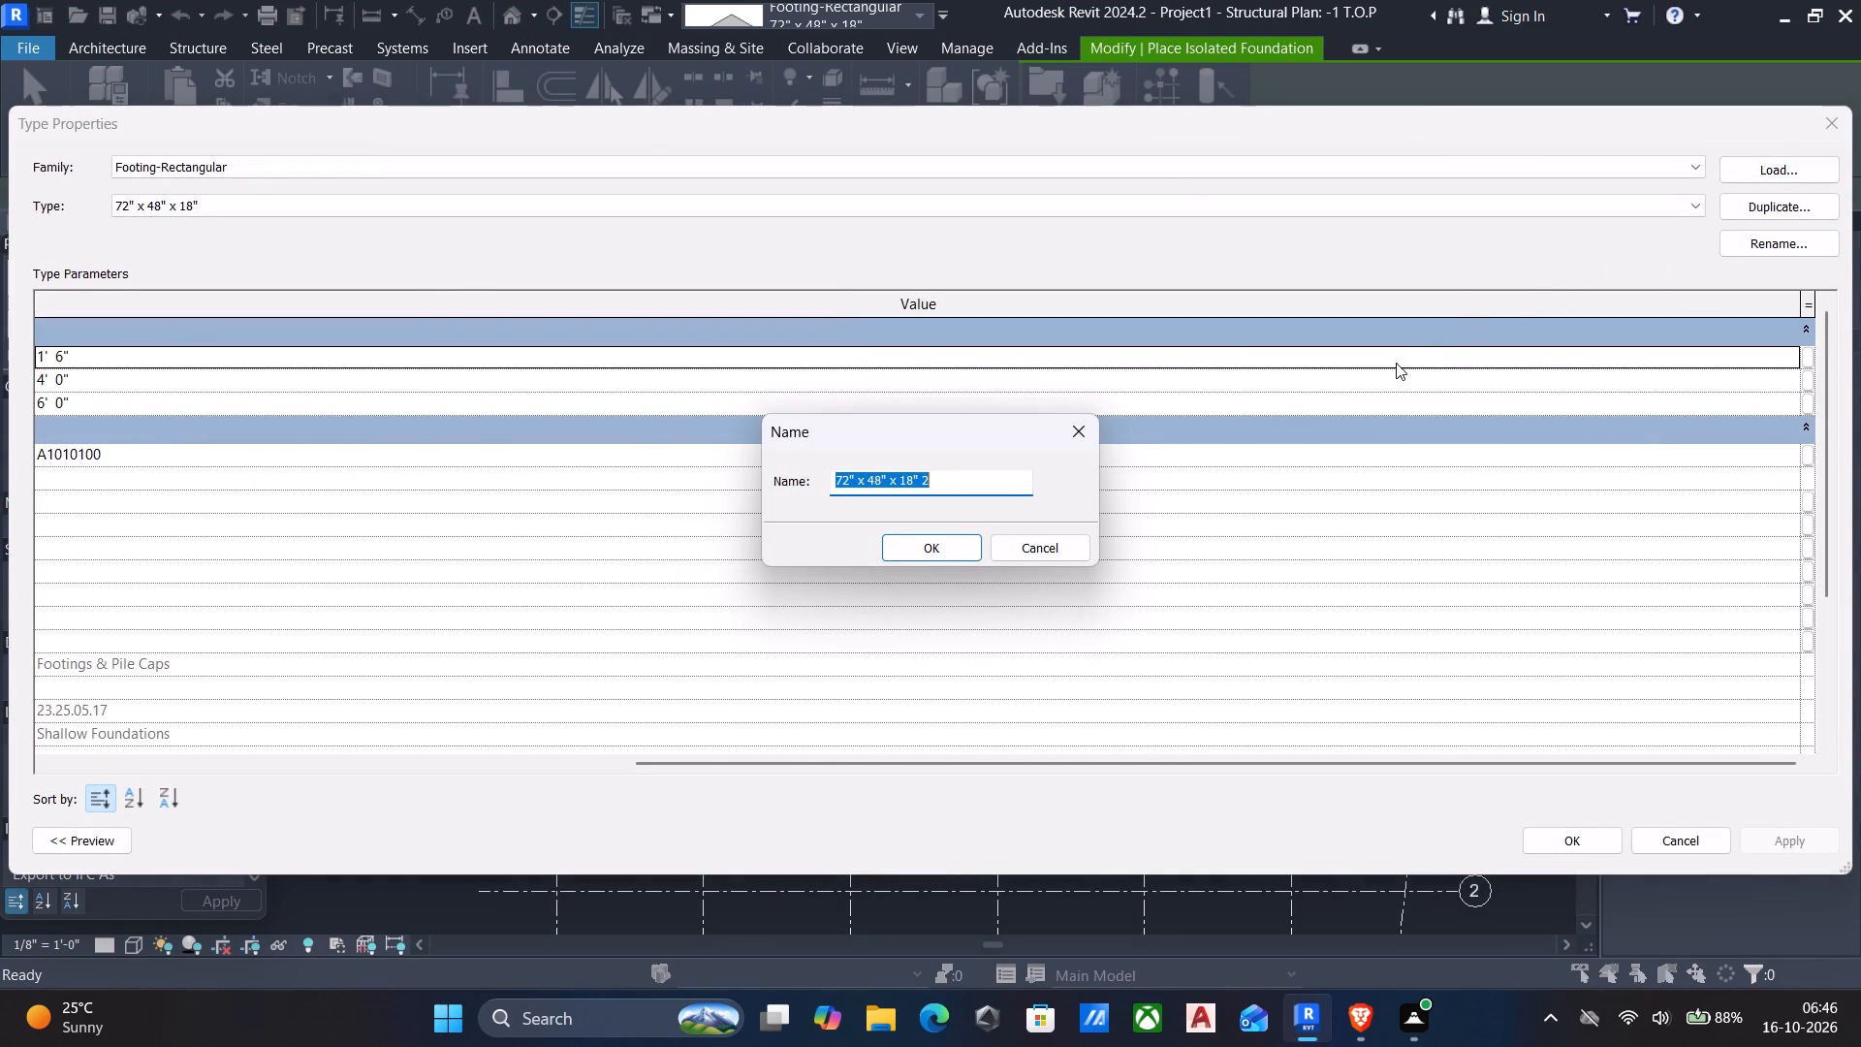
{"action": "key", "text": "BackSpace"}
{"action": "type", "text": "65"}
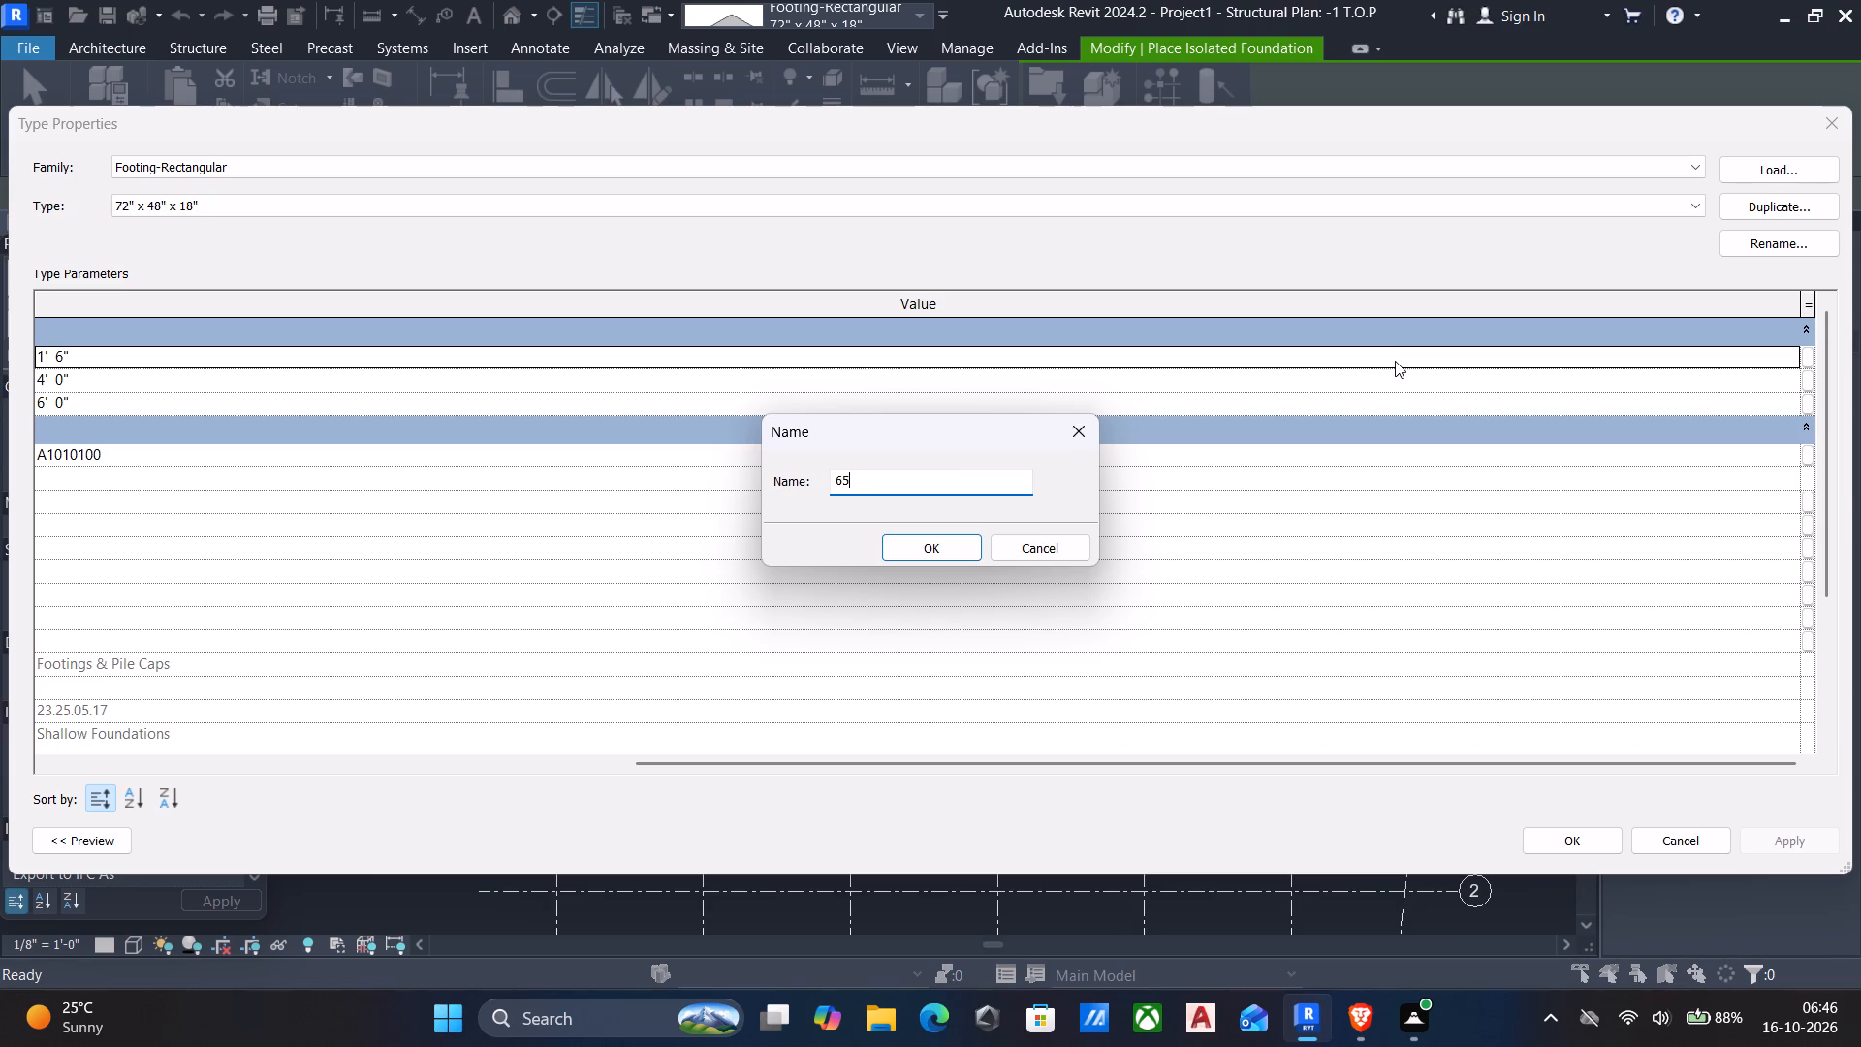
{"action": "key", "text": "0"}
{"action": "key", "text": "space"}
{"action": "type", "text": "X"}
{"action": "key", "text": "space"}
{"action": "type", "text": "2200"}
{"action": "key", "text": "x"}
{"action": "type", "text": "2600"}
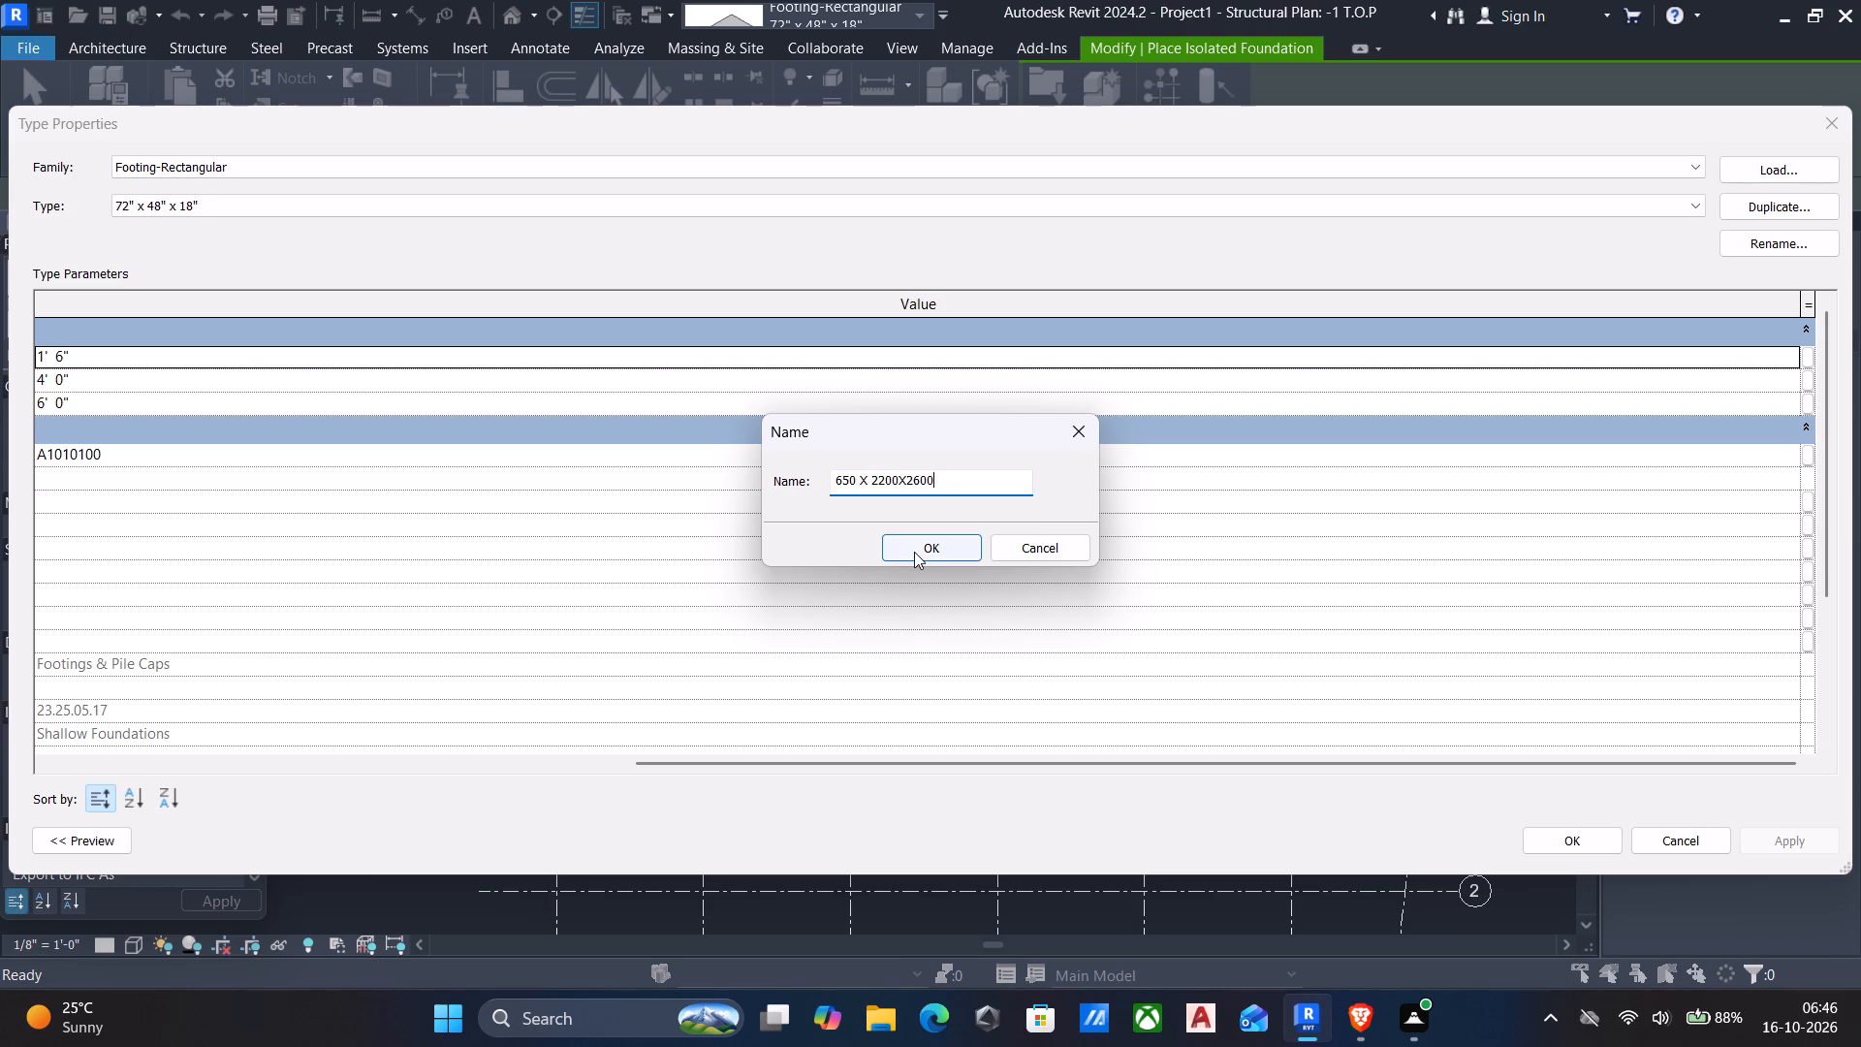
{"action": "left_click", "coordinate": [914, 552]}
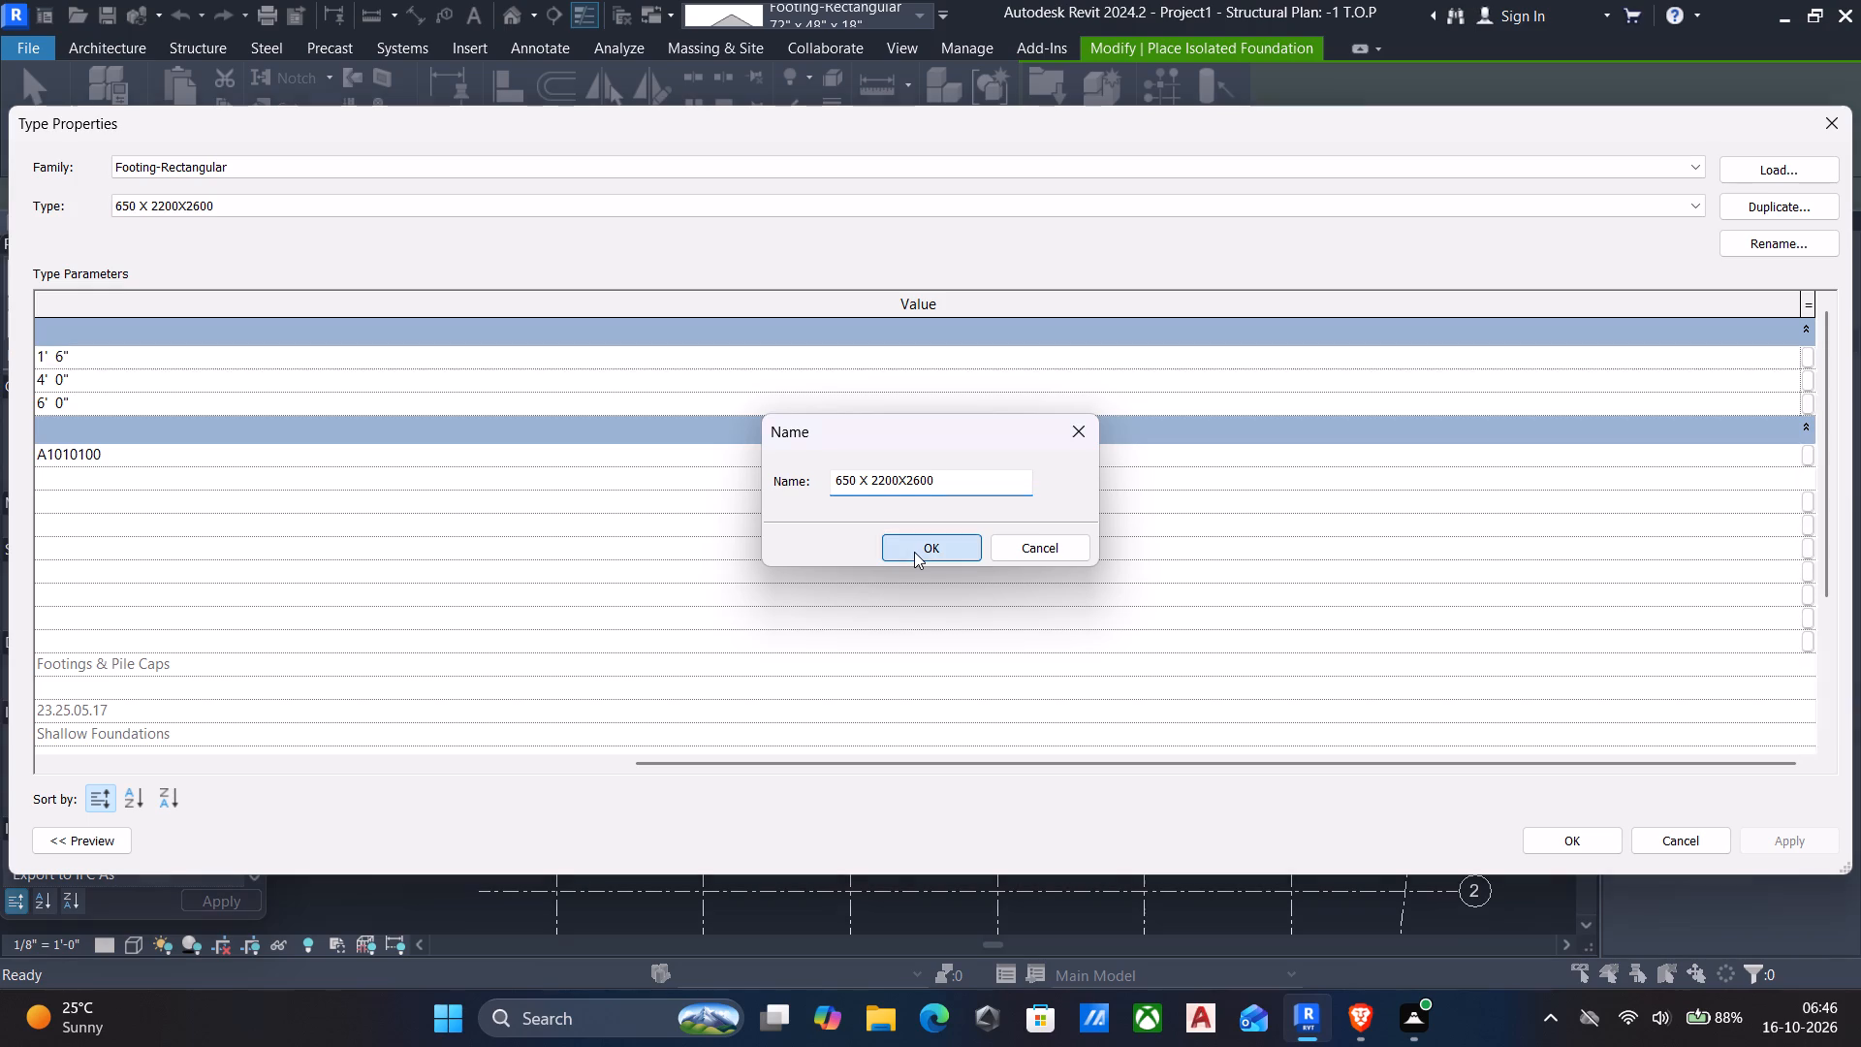
Set the new footing type's Foundation Thickness to 650 mm.
{"action": "scroll", "coordinate": [994, 508], "scroll_direction": "down", "scroll_amount": 5}
{"action": "scroll", "coordinate": [994, 508], "scroll_direction": "up", "scroll_amount": 10}
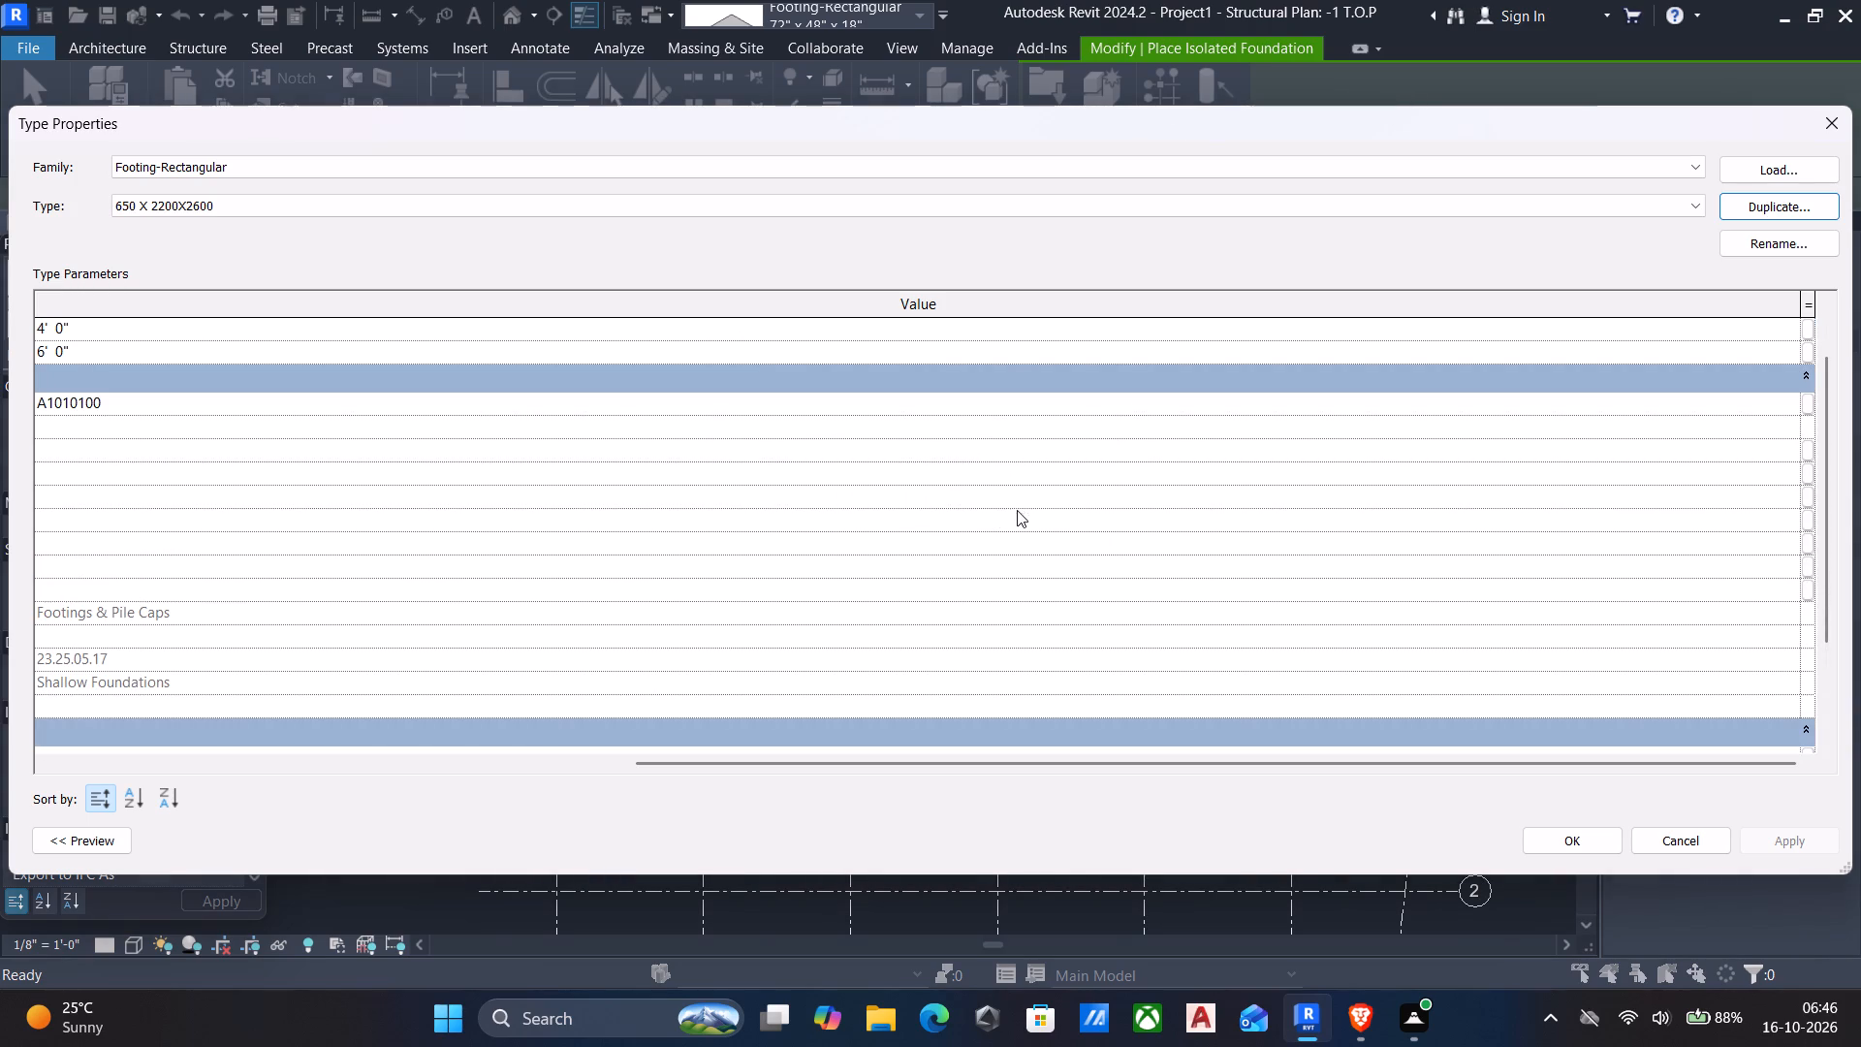
{"action": "scroll", "coordinate": [813, 323], "scroll_direction": "down", "scroll_amount": 6}
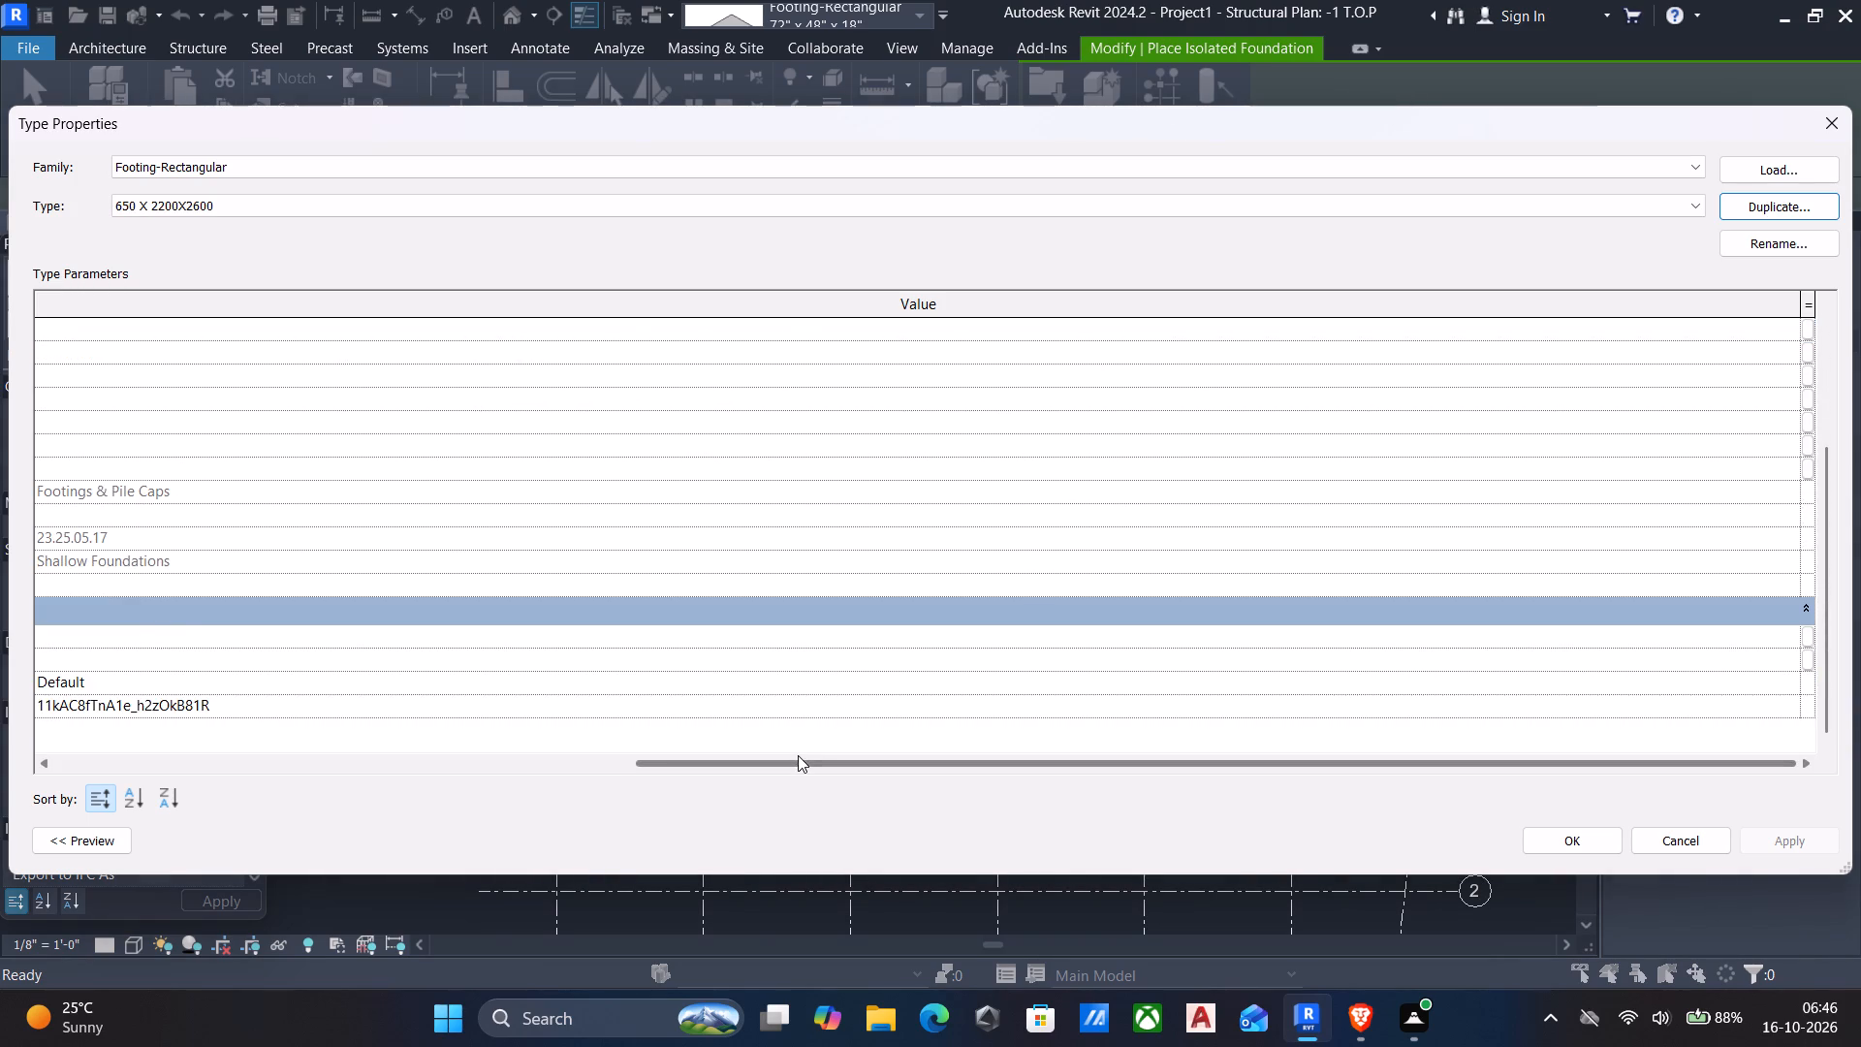
{"action": "left_click_drag", "start_coordinate": [798, 755], "coordinate": [175, 721]}
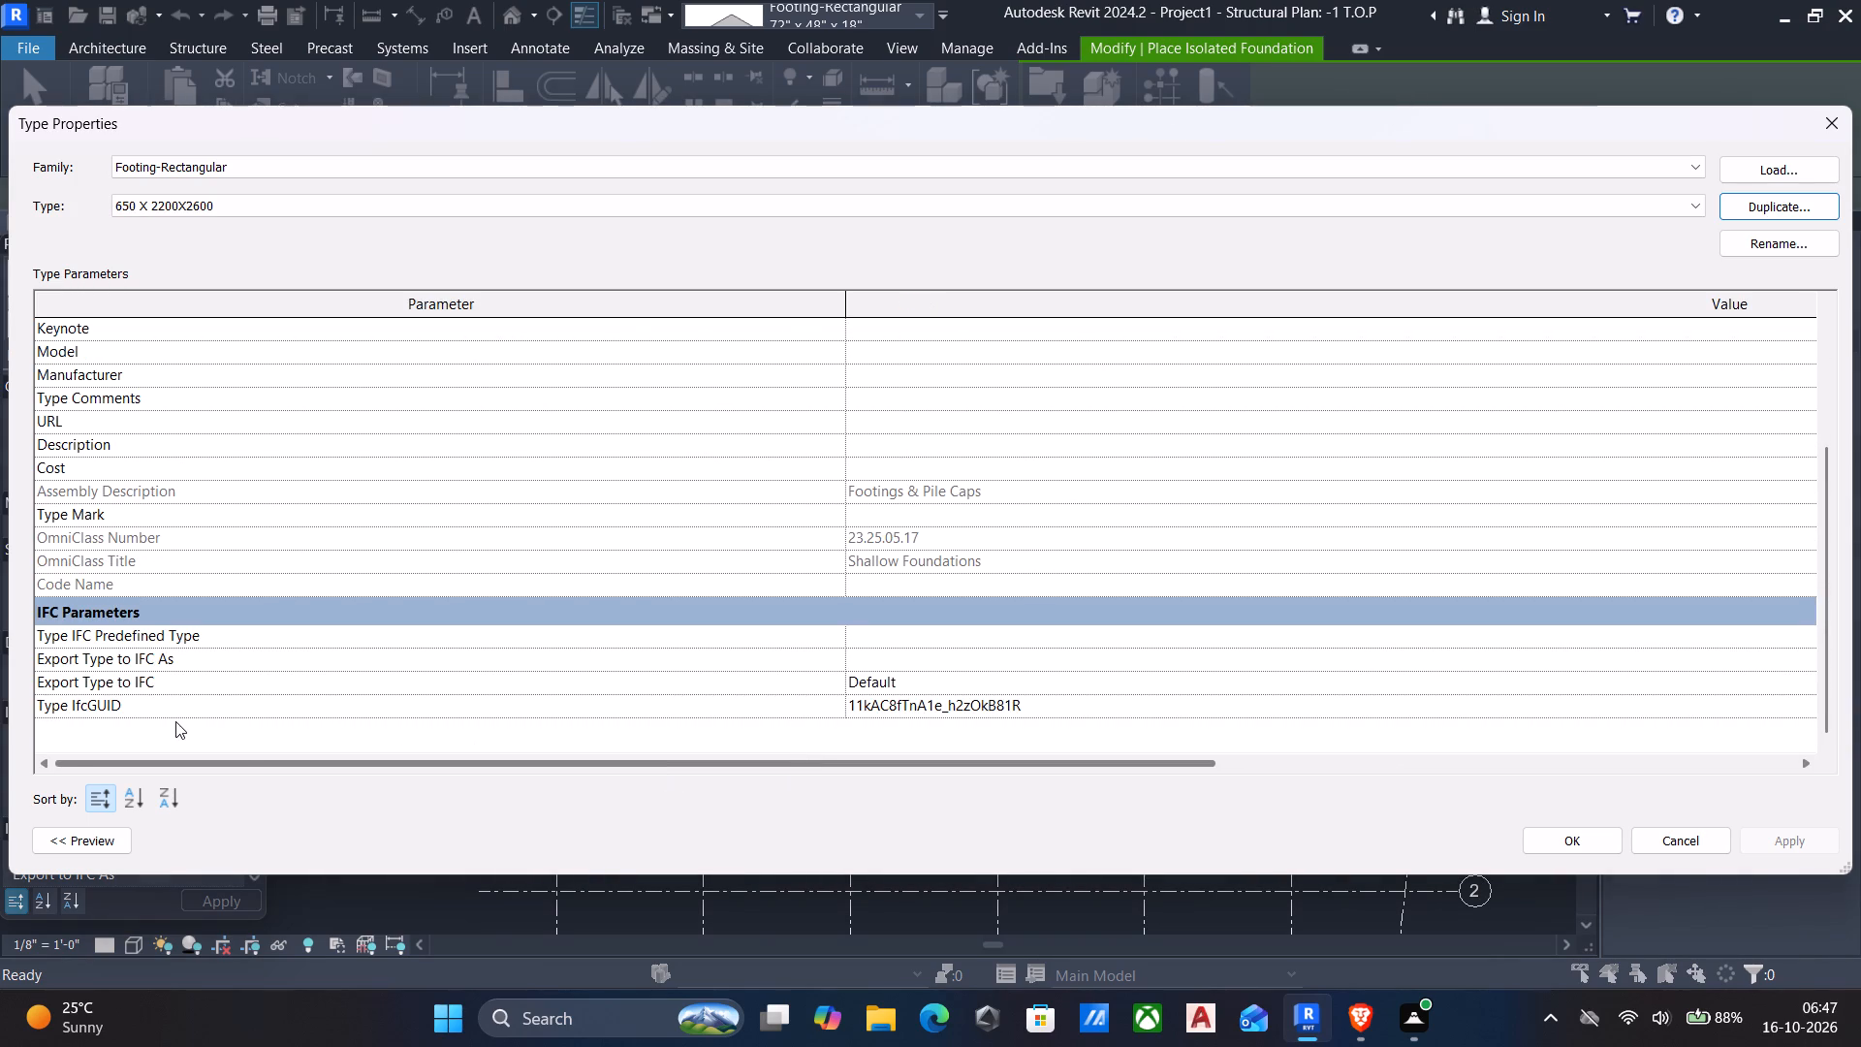
{"action": "left_click_drag", "start_coordinate": [175, 721], "coordinate": [180, 717]}
{"action": "scroll", "coordinate": [604, 562], "scroll_direction": "down", "scroll_amount": 5}
{"action": "scroll", "coordinate": [605, 563], "scroll_direction": "up", "scroll_amount": 5}
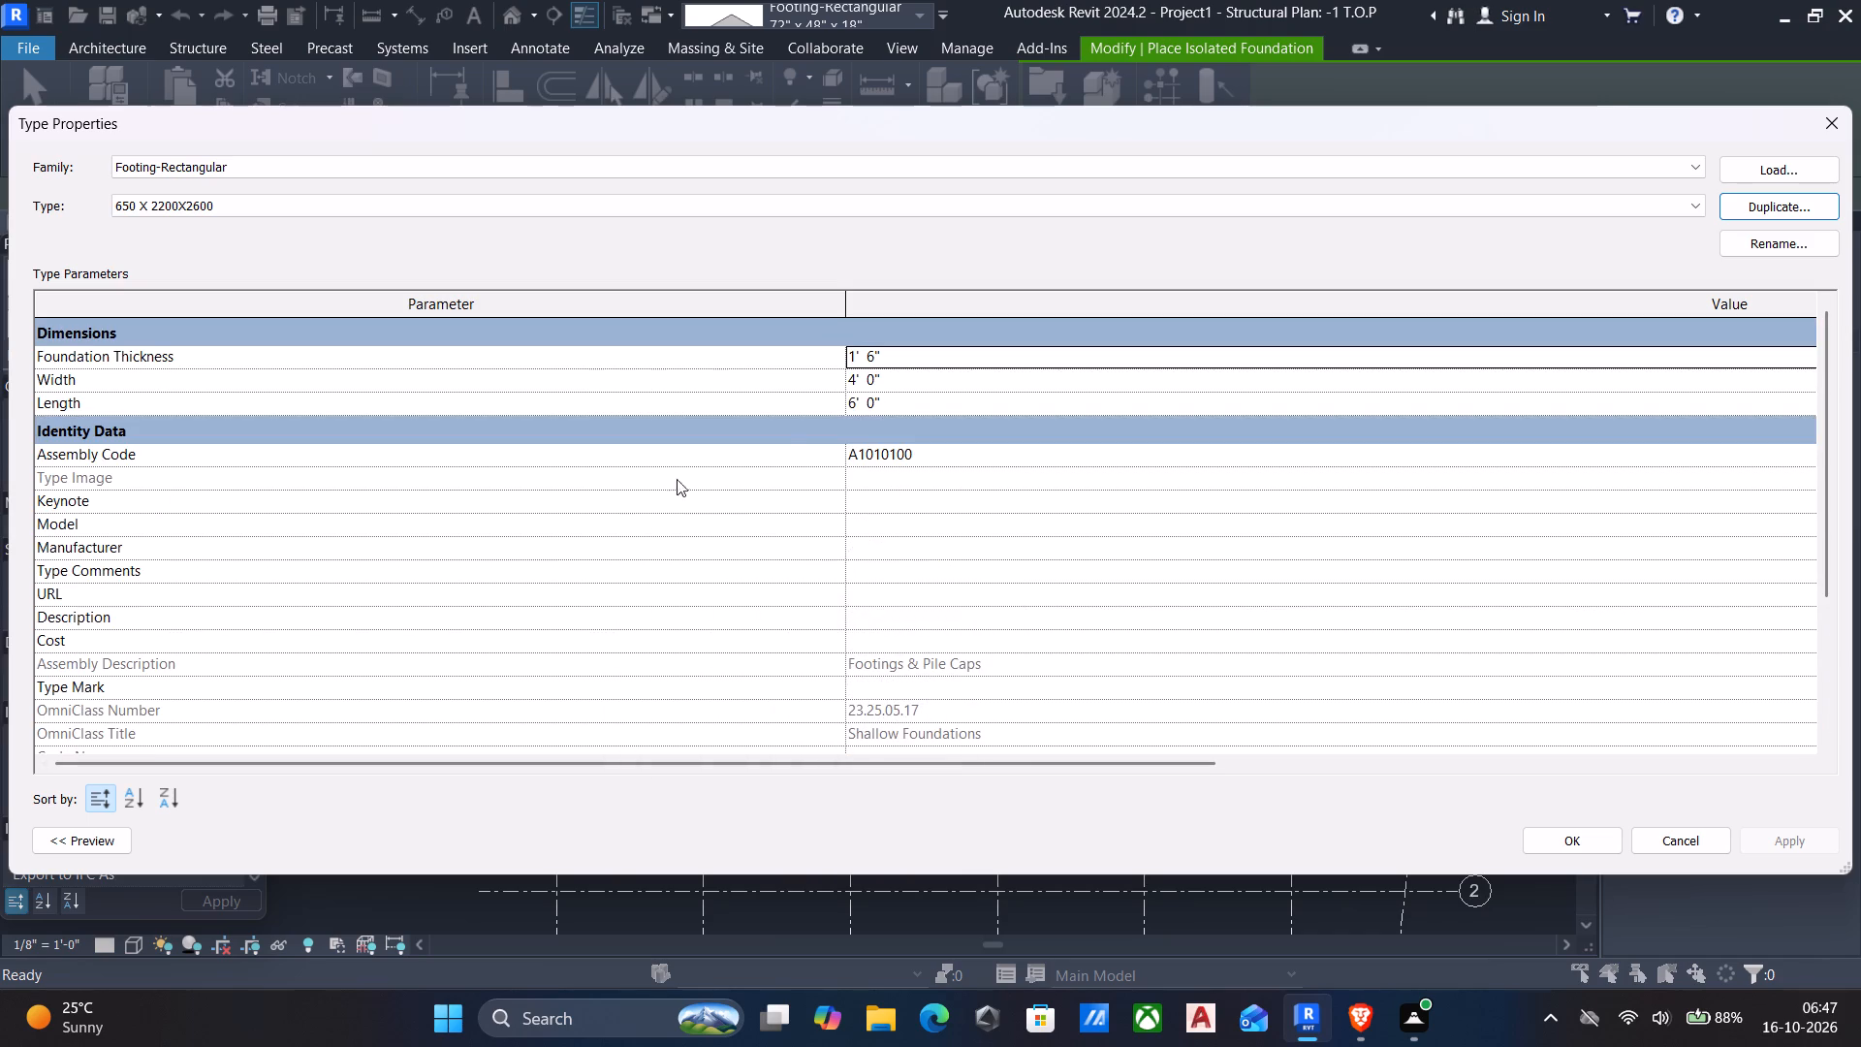
{"action": "left_click", "coordinate": [967, 355]}
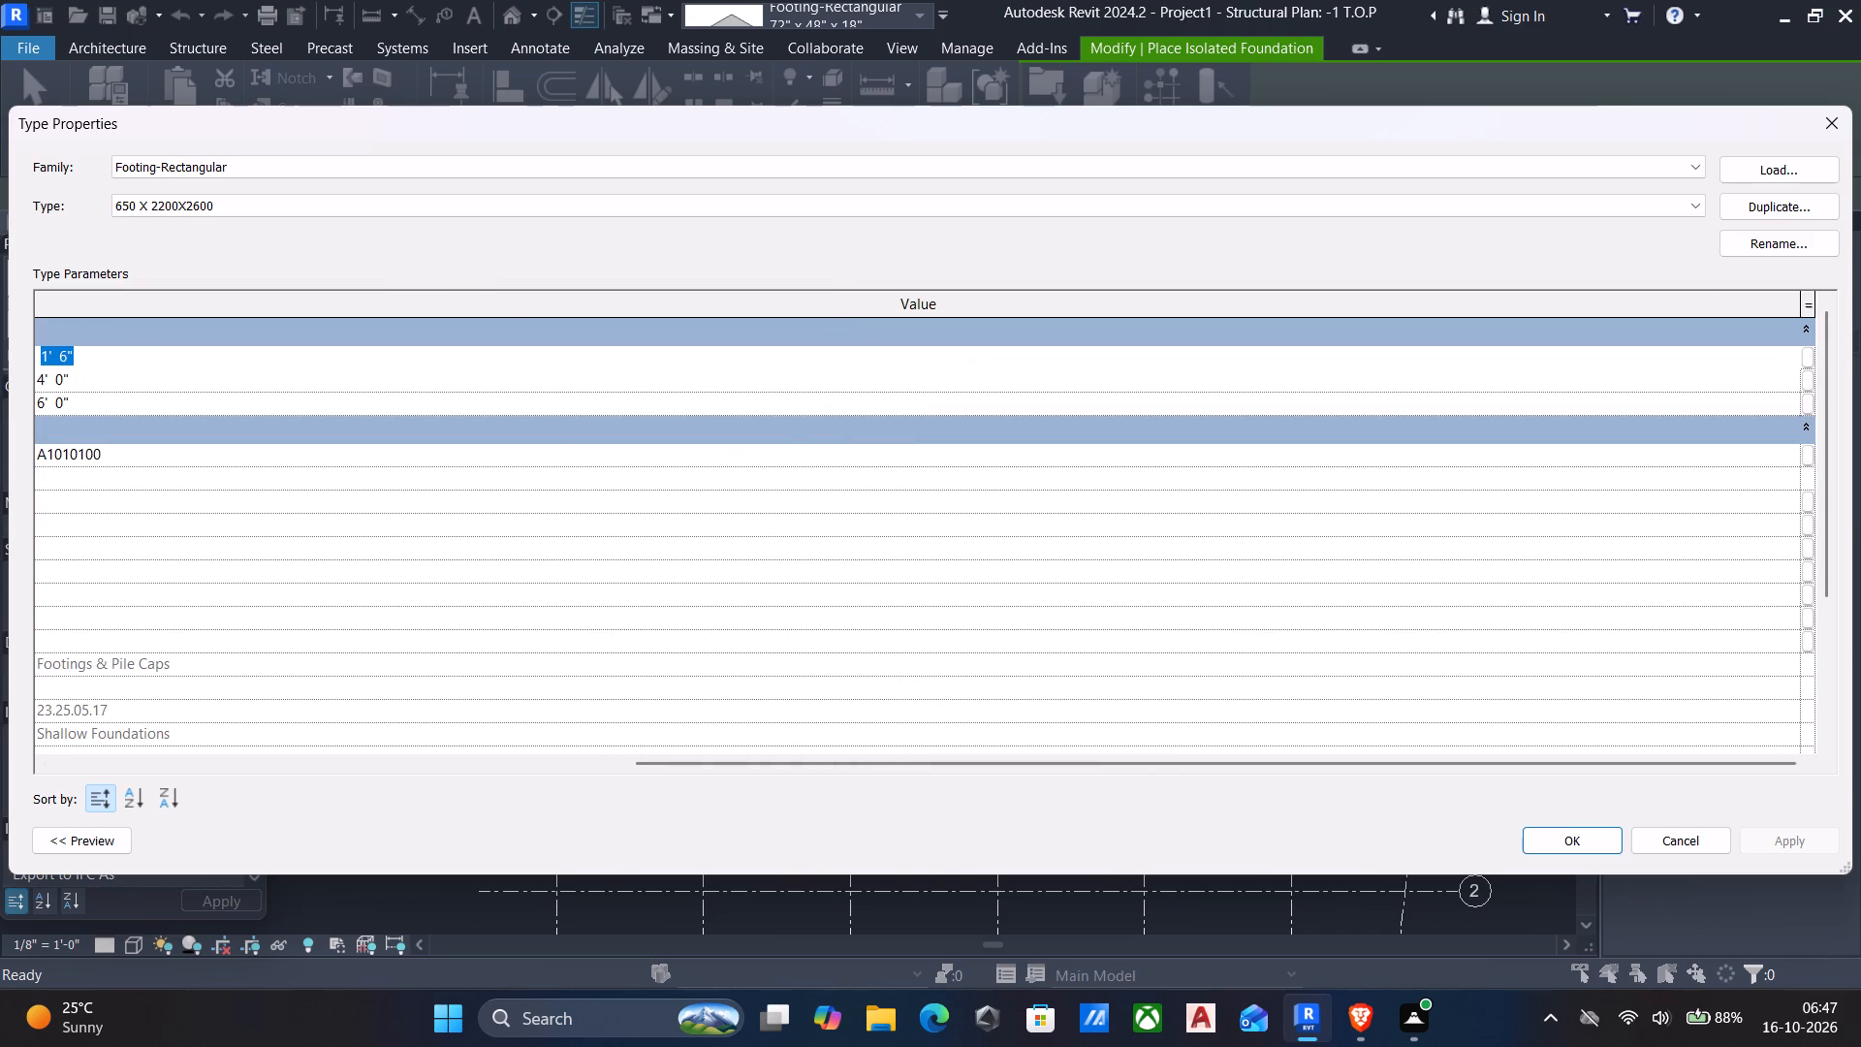
{"action": "left_click_drag", "start_coordinate": [727, 764], "coordinate": [390, 741]}
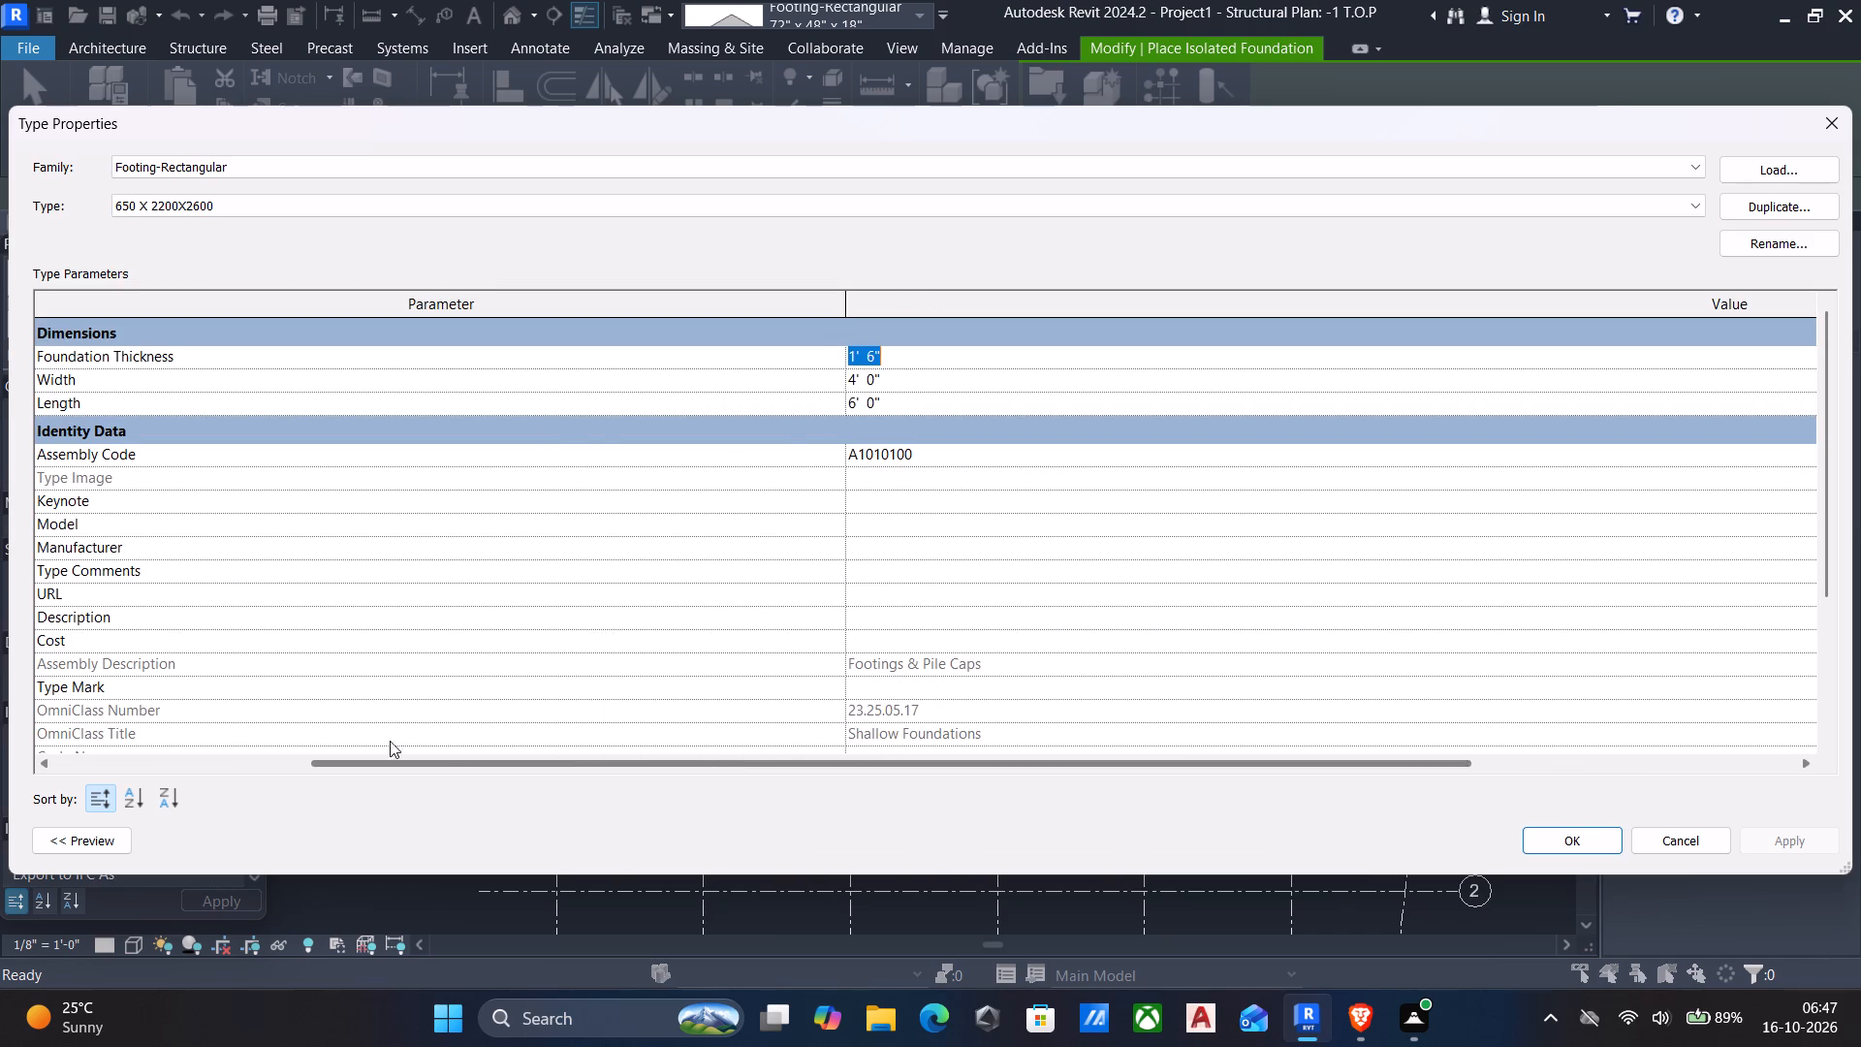
{"action": "left_click_drag", "start_coordinate": [390, 741], "coordinate": [257, 723]}
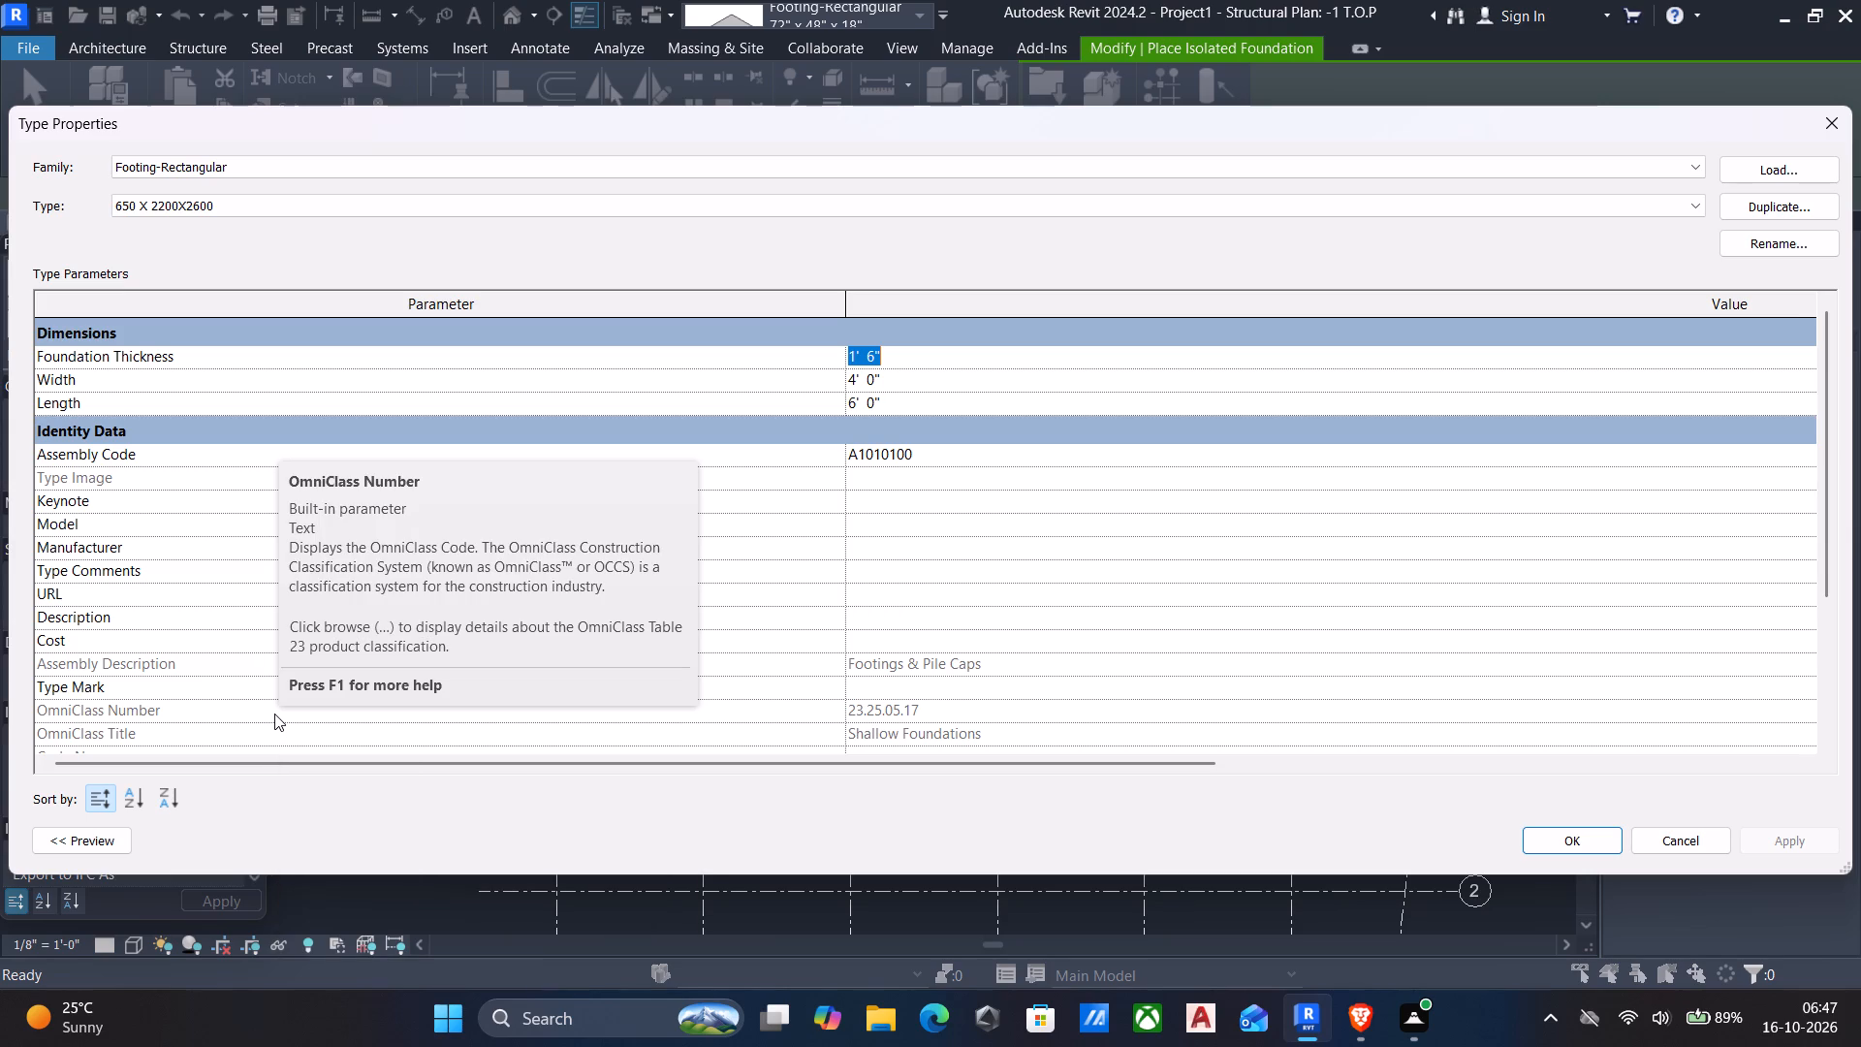
{"action": "key", "text": "6"}
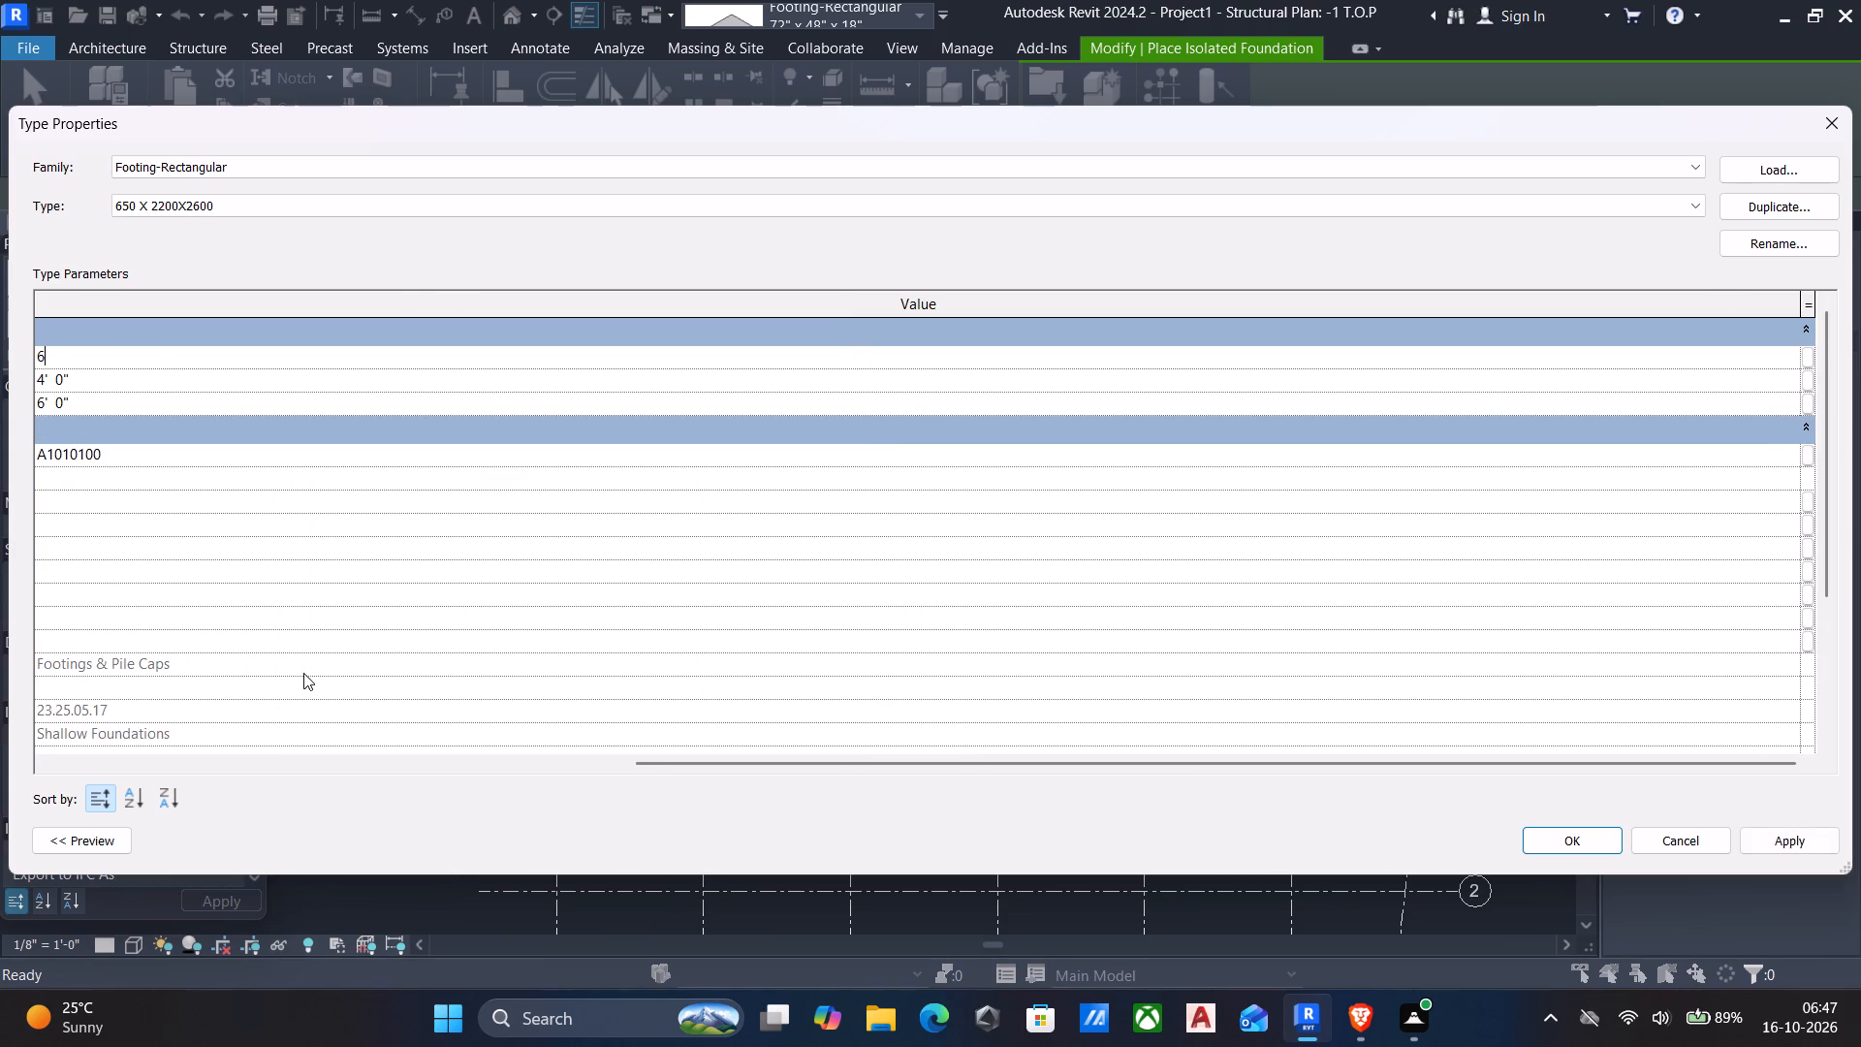
{"action": "type", "text": "50MM"}
{"action": "key", "text": "Return"}
Set the footing type's Width to 2200 mm and Length to 2600 mm, and accept the type properties.
{"action": "left_click", "coordinate": [180, 367]}
{"action": "left_click", "coordinate": [138, 383]}
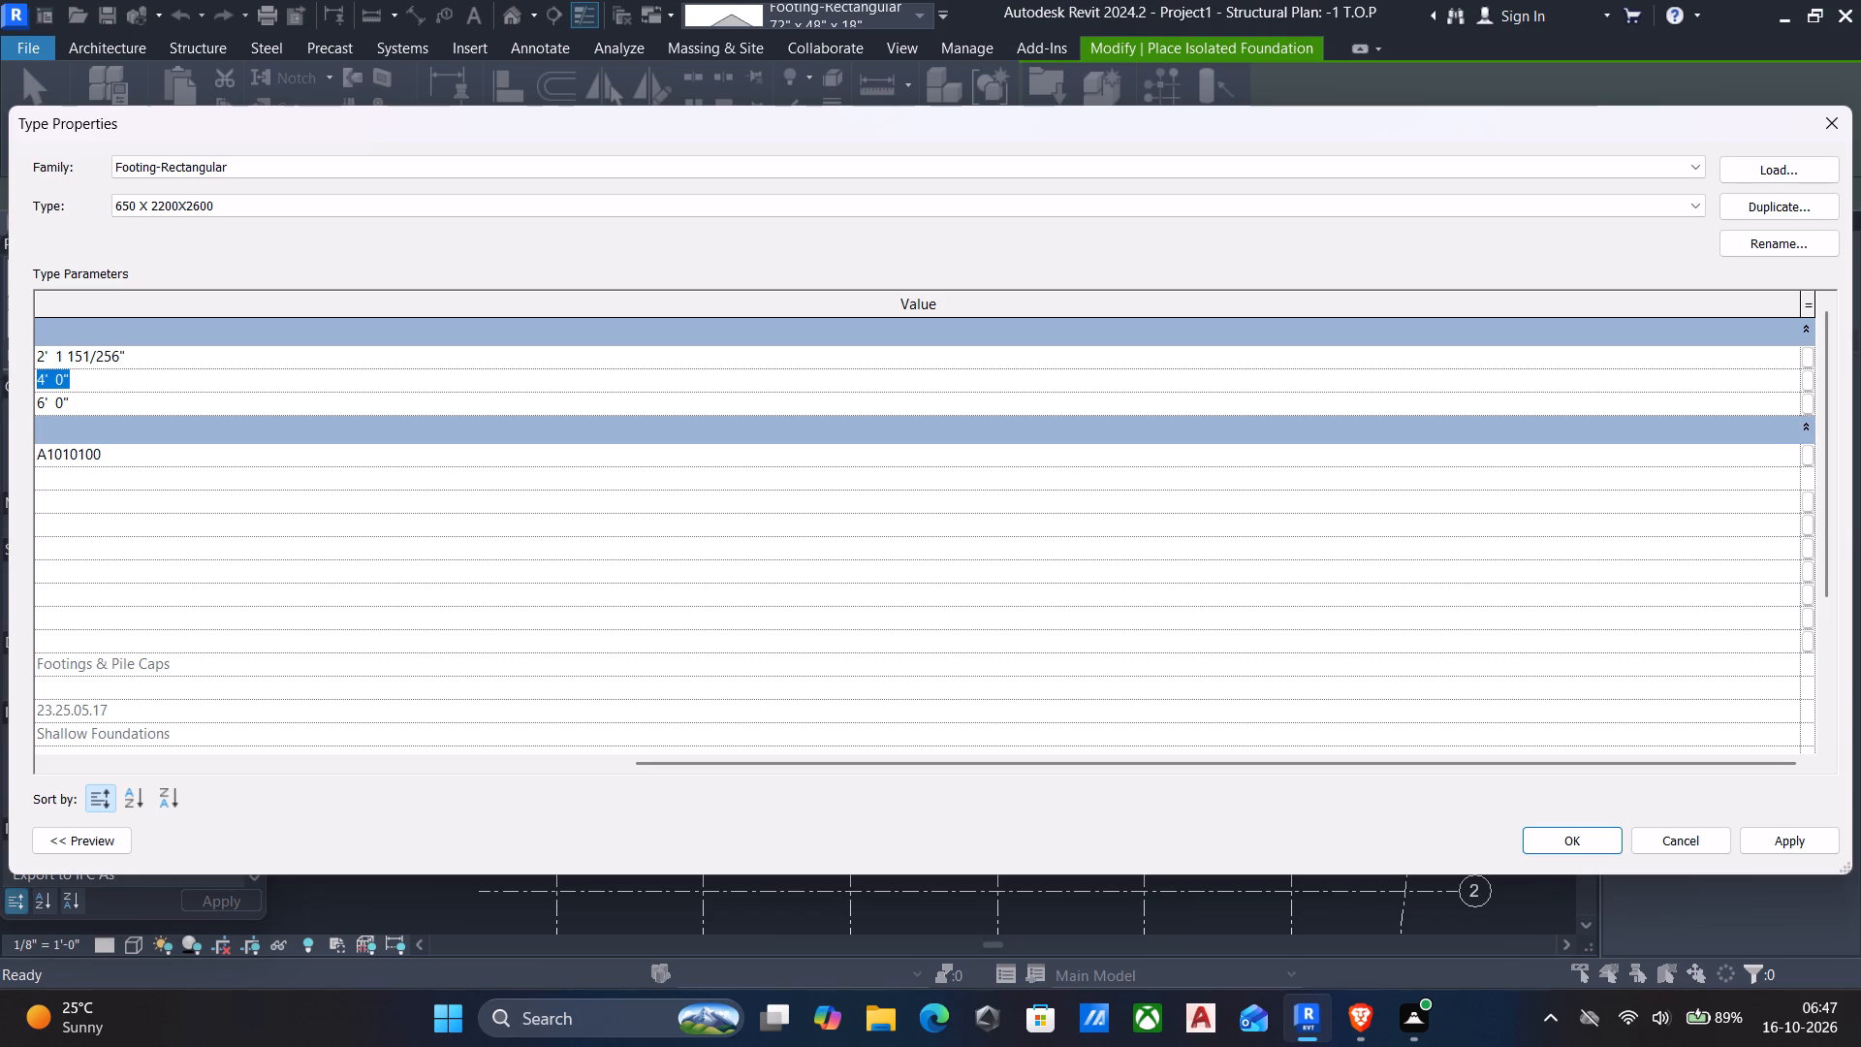
{"action": "type", "text": "2200"}
{"action": "type", "text": "MM"}
{"action": "key", "text": "Return"}
{"action": "left_click", "coordinate": [98, 401]}
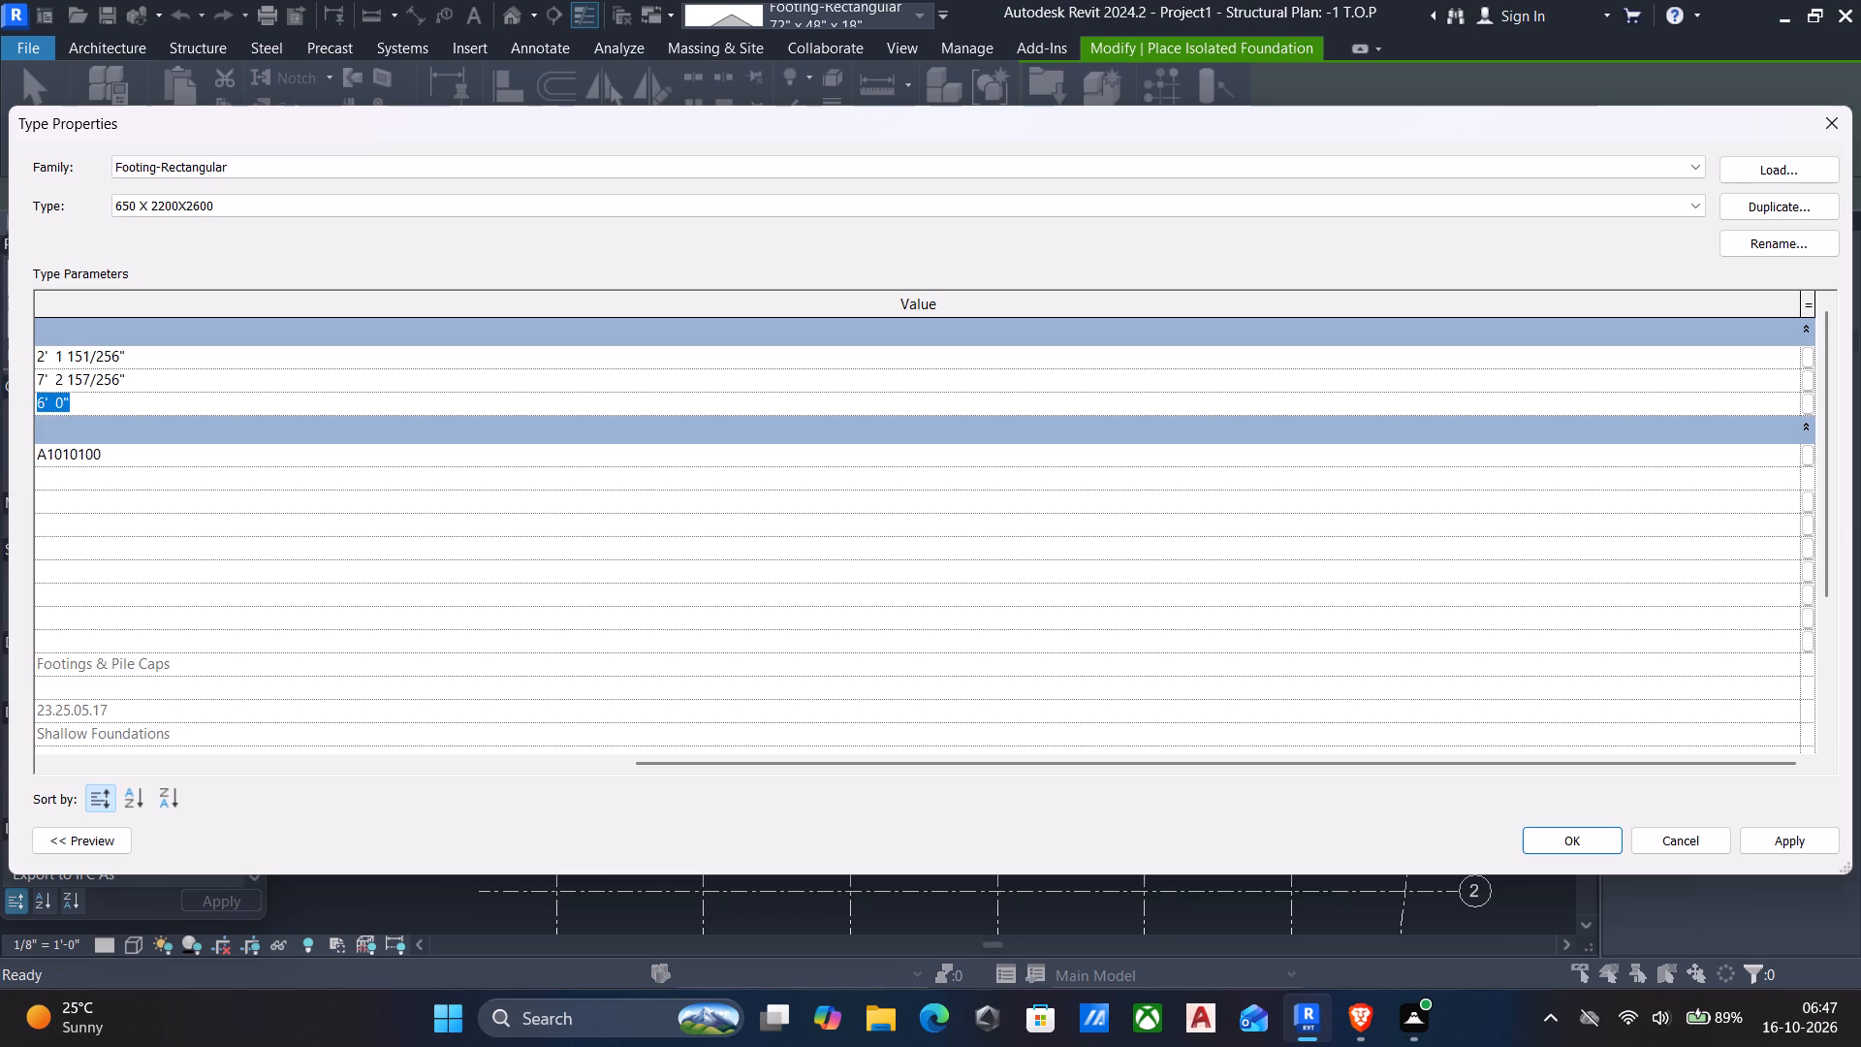
{"action": "type", "text": "2600"}
{"action": "type", "text": "MM"}
{"action": "key", "text": "Return"}
{"action": "middle_click_drag", "start_coordinate": [297, 505], "coordinate": [346, 443]}
{"action": "scroll", "coordinate": [361, 458], "scroll_direction": "down", "scroll_amount": 3}
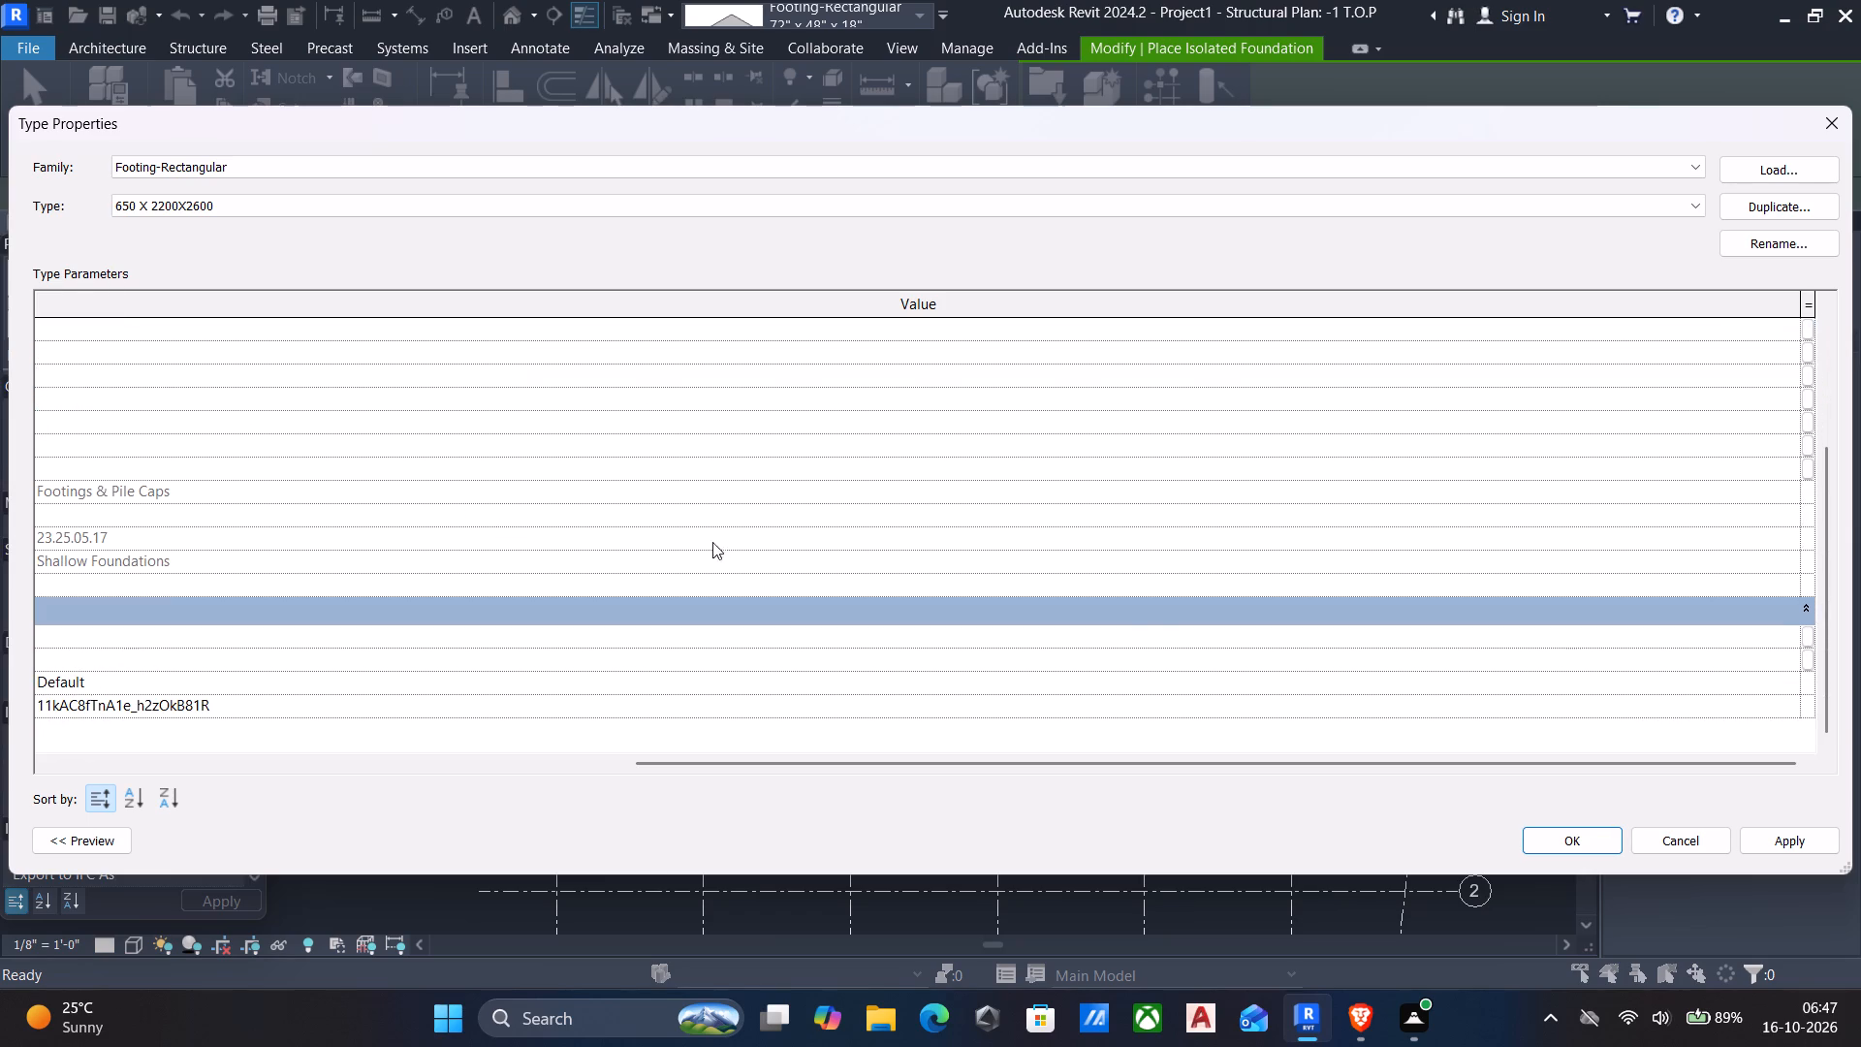
{"action": "left_click", "coordinate": [1804, 841]}
{"action": "left_click", "coordinate": [1582, 831]}
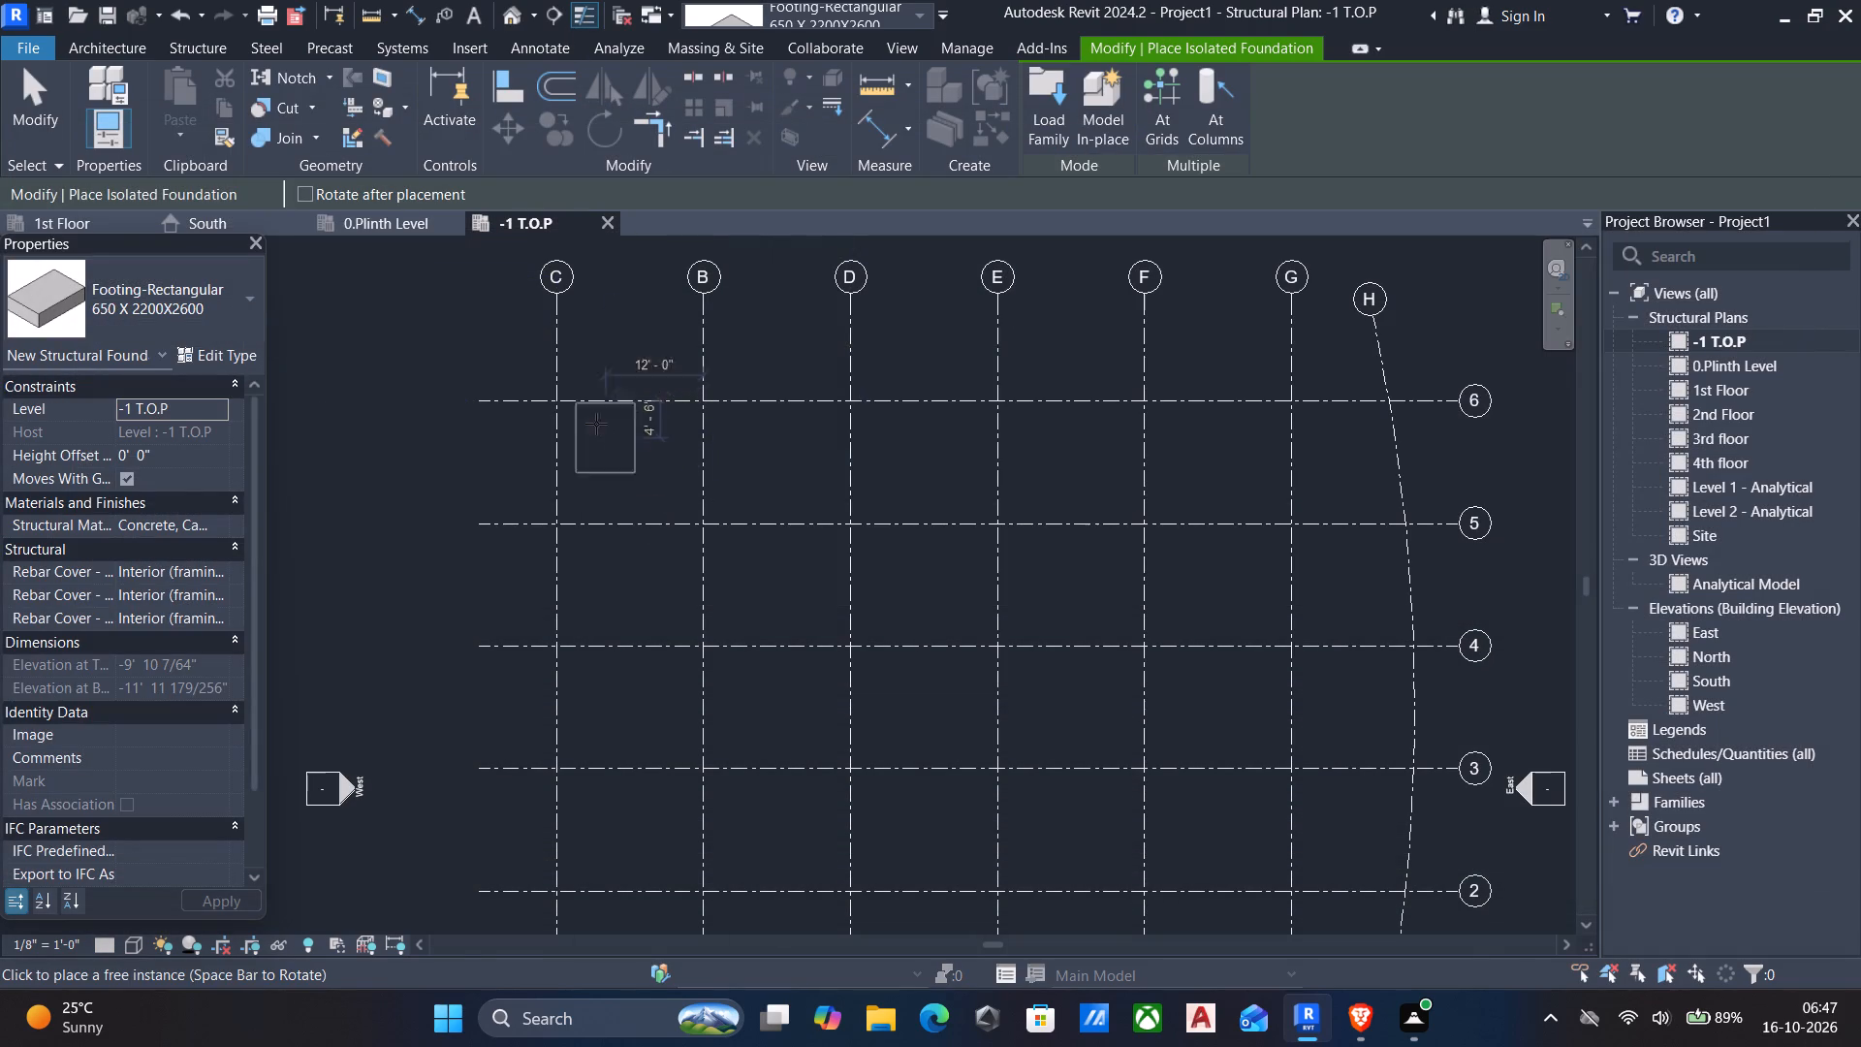
Place 650 X 2200X2600 footings at every grid intersection of the -1 T.O.P plan, including those along curved grid H.
{"action": "left_click", "coordinate": [1153, 85]}
{"action": "scroll", "coordinate": [969, 336], "scroll_direction": "down", "scroll_amount": 4}
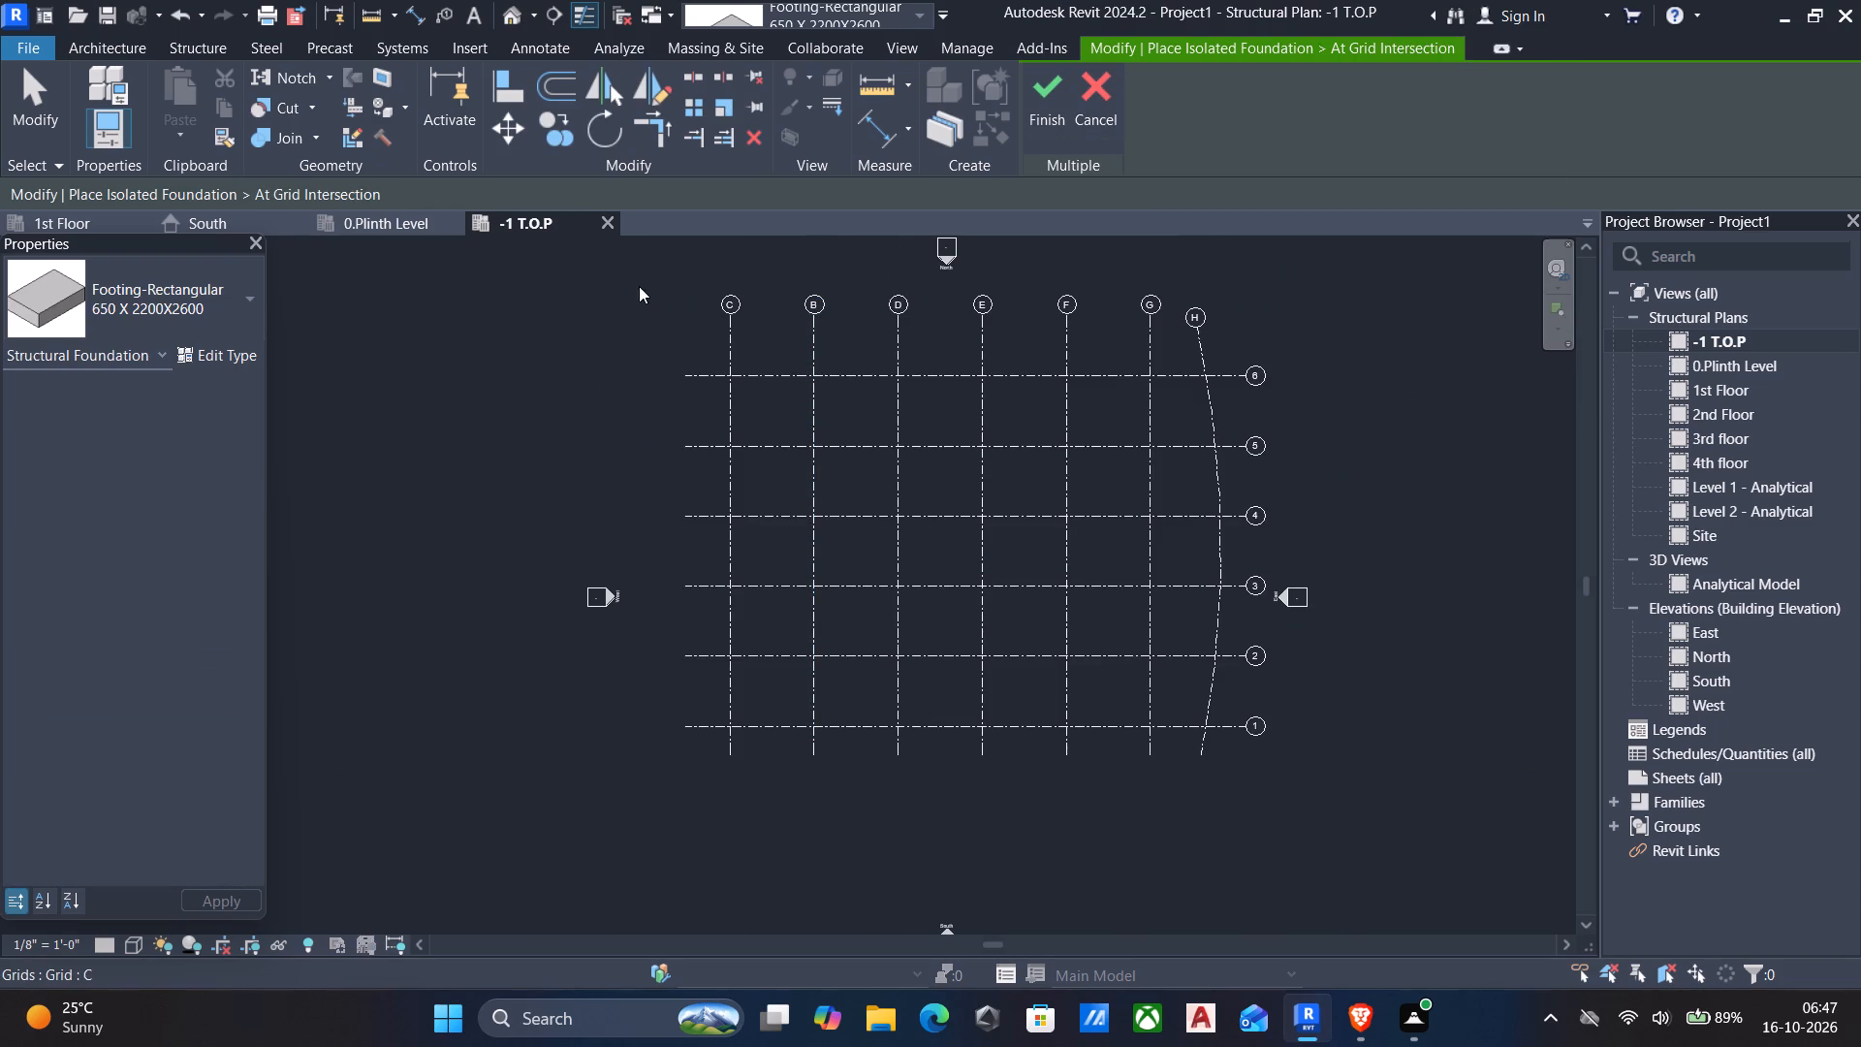
{"action": "left_click_drag", "start_coordinate": [639, 286], "coordinate": [1338, 805]}
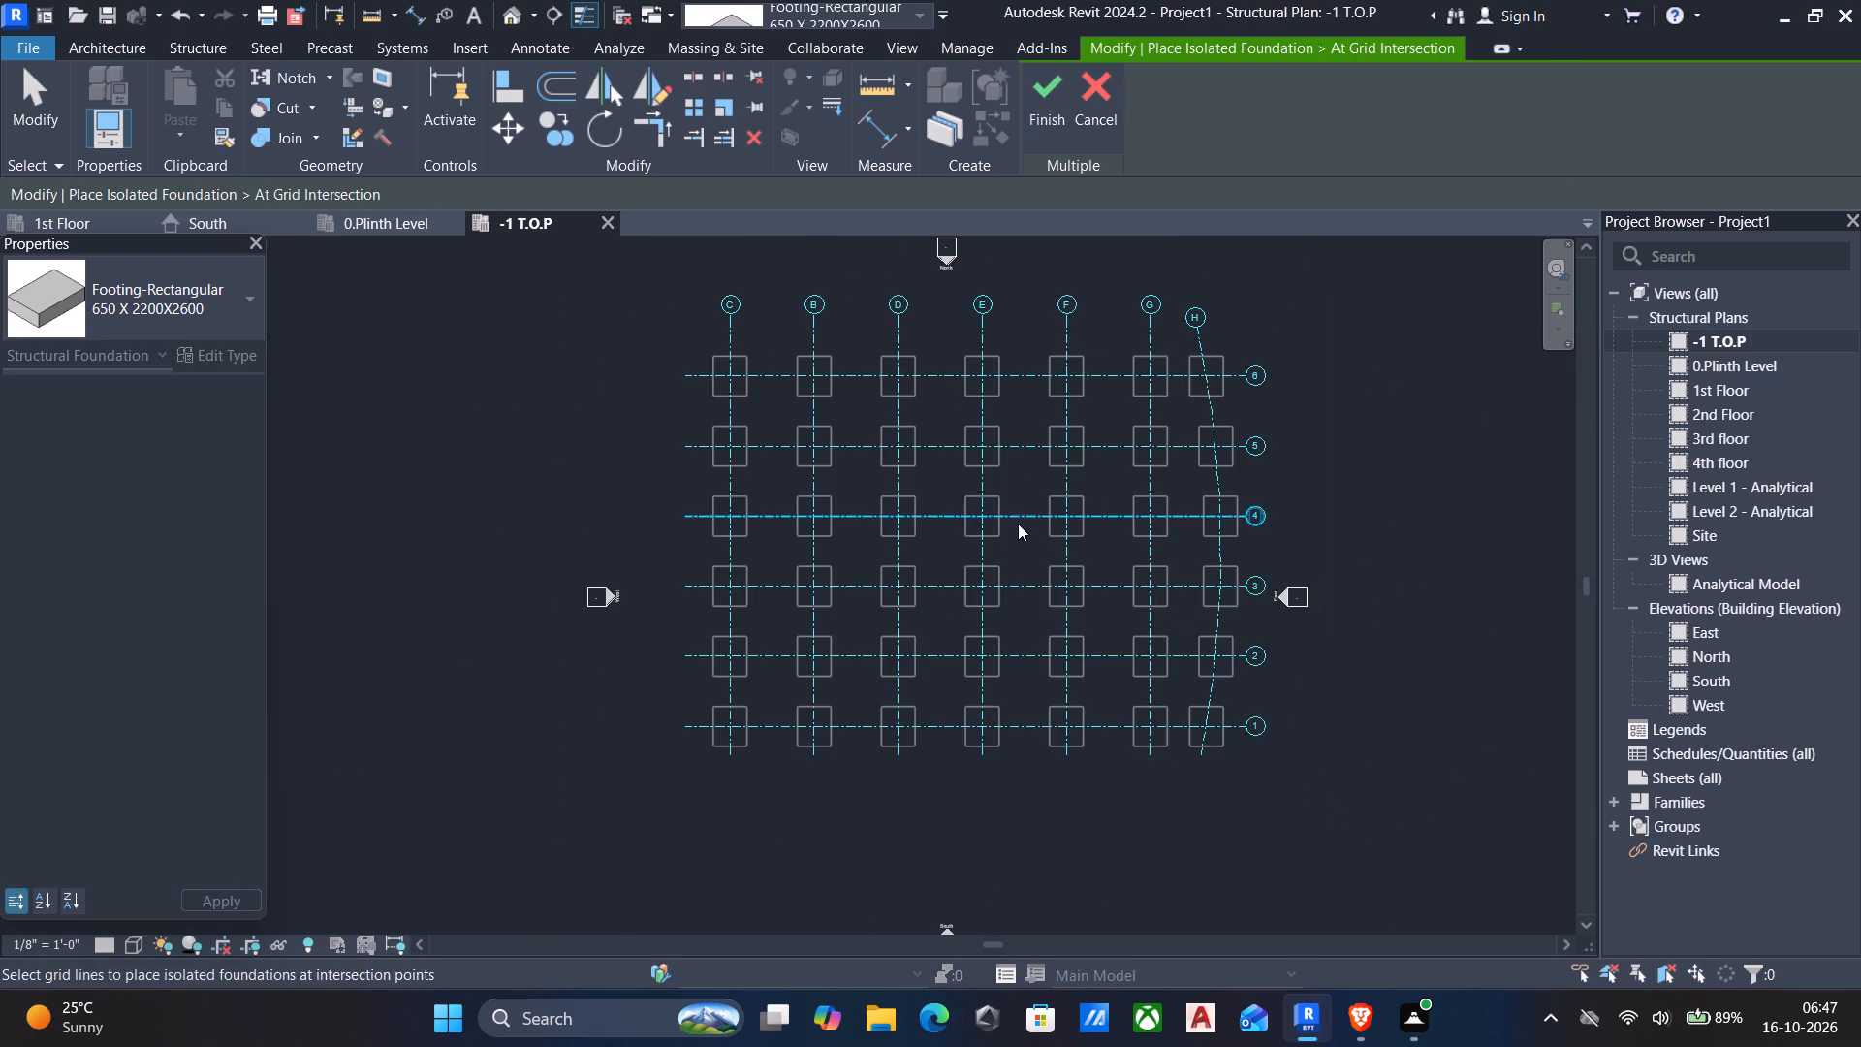
{"action": "left_click", "coordinate": [1048, 88]}
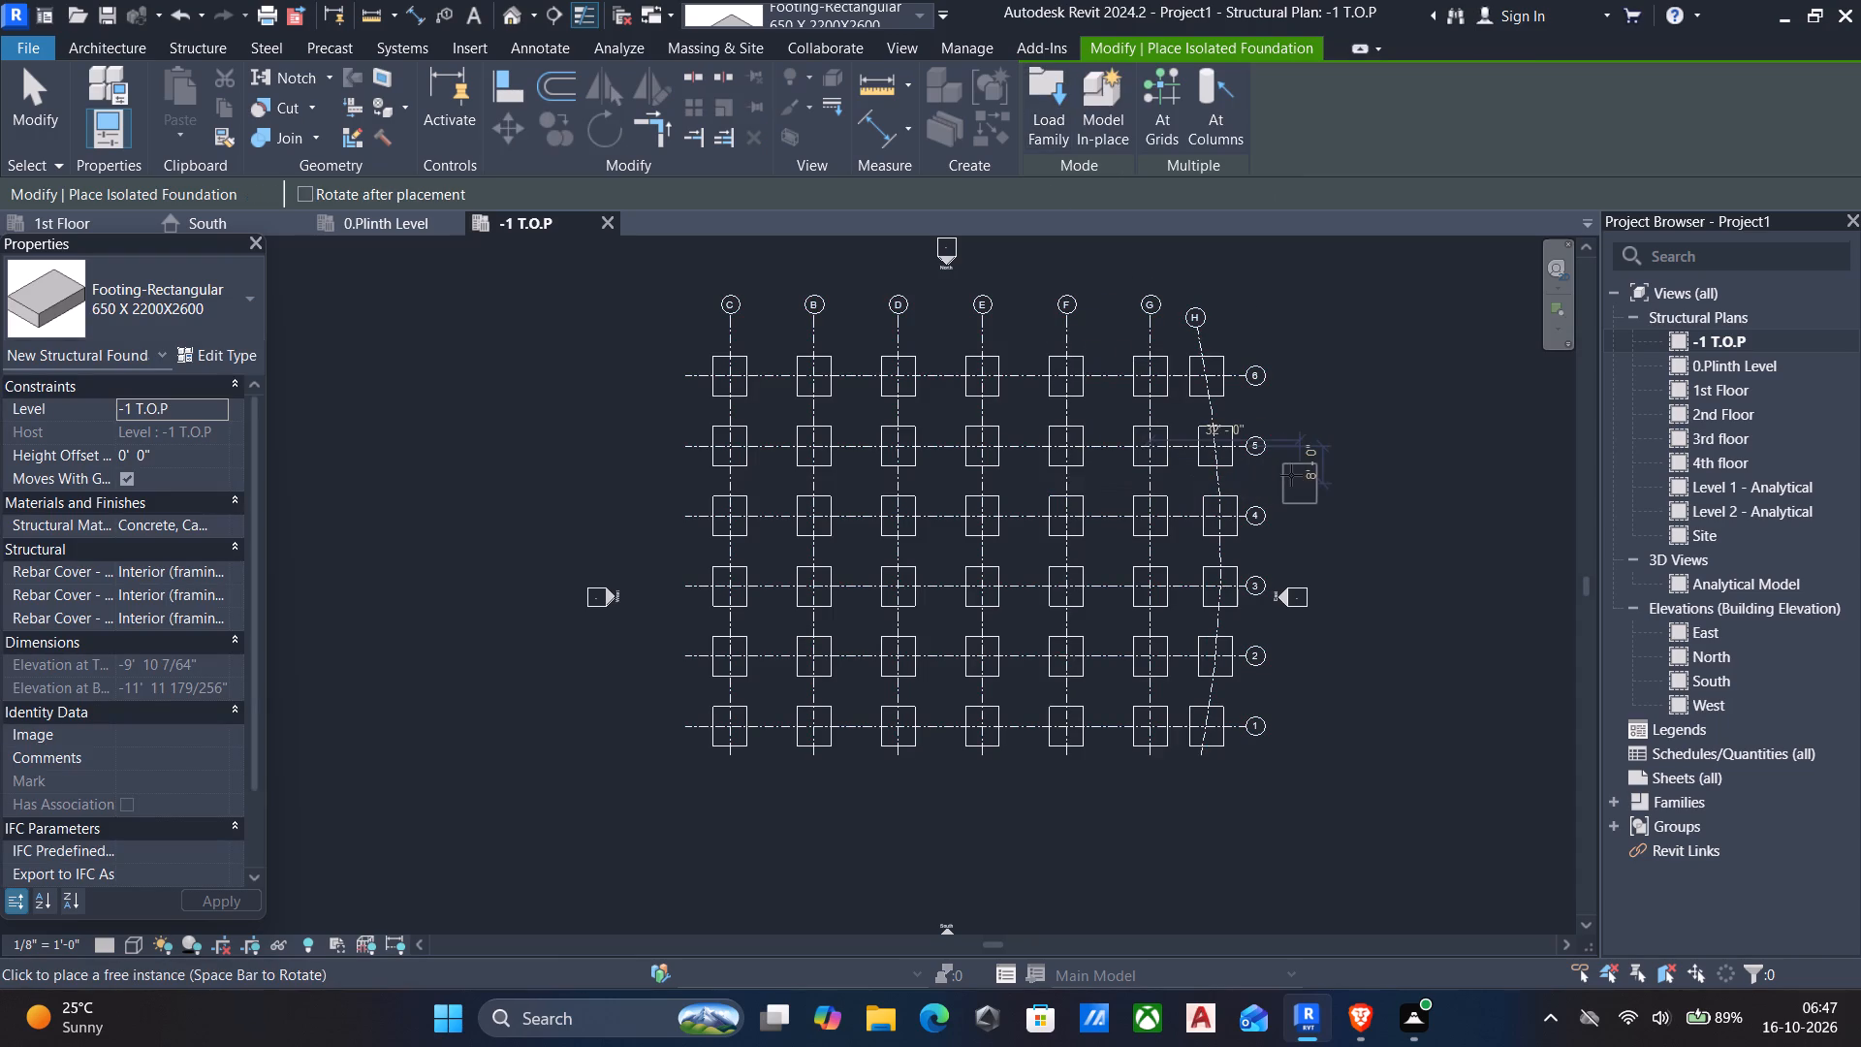
{"action": "key", "text": "Escape"}
Open the default 3D view and set its visual style to Shaded and its detail level to Coarse.
{"action": "left_click", "coordinate": [510, 23]}
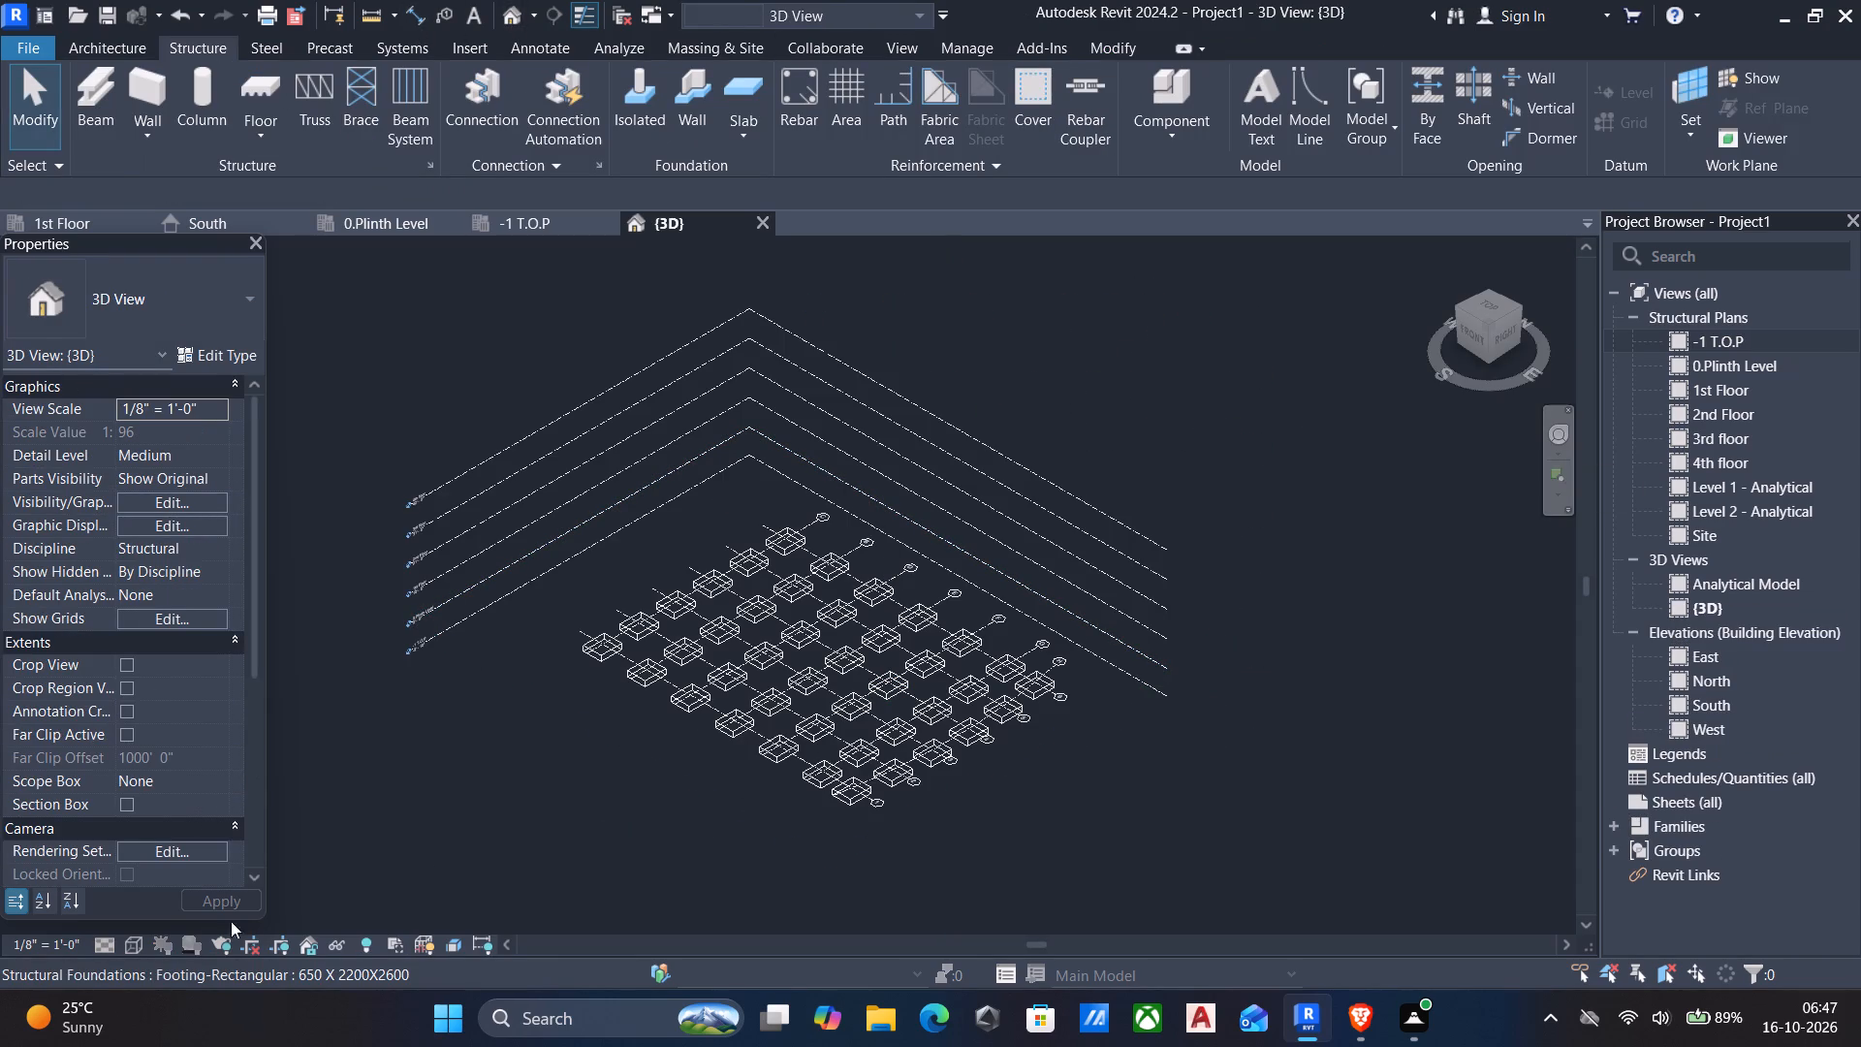
{"action": "left_click", "coordinate": [124, 942]}
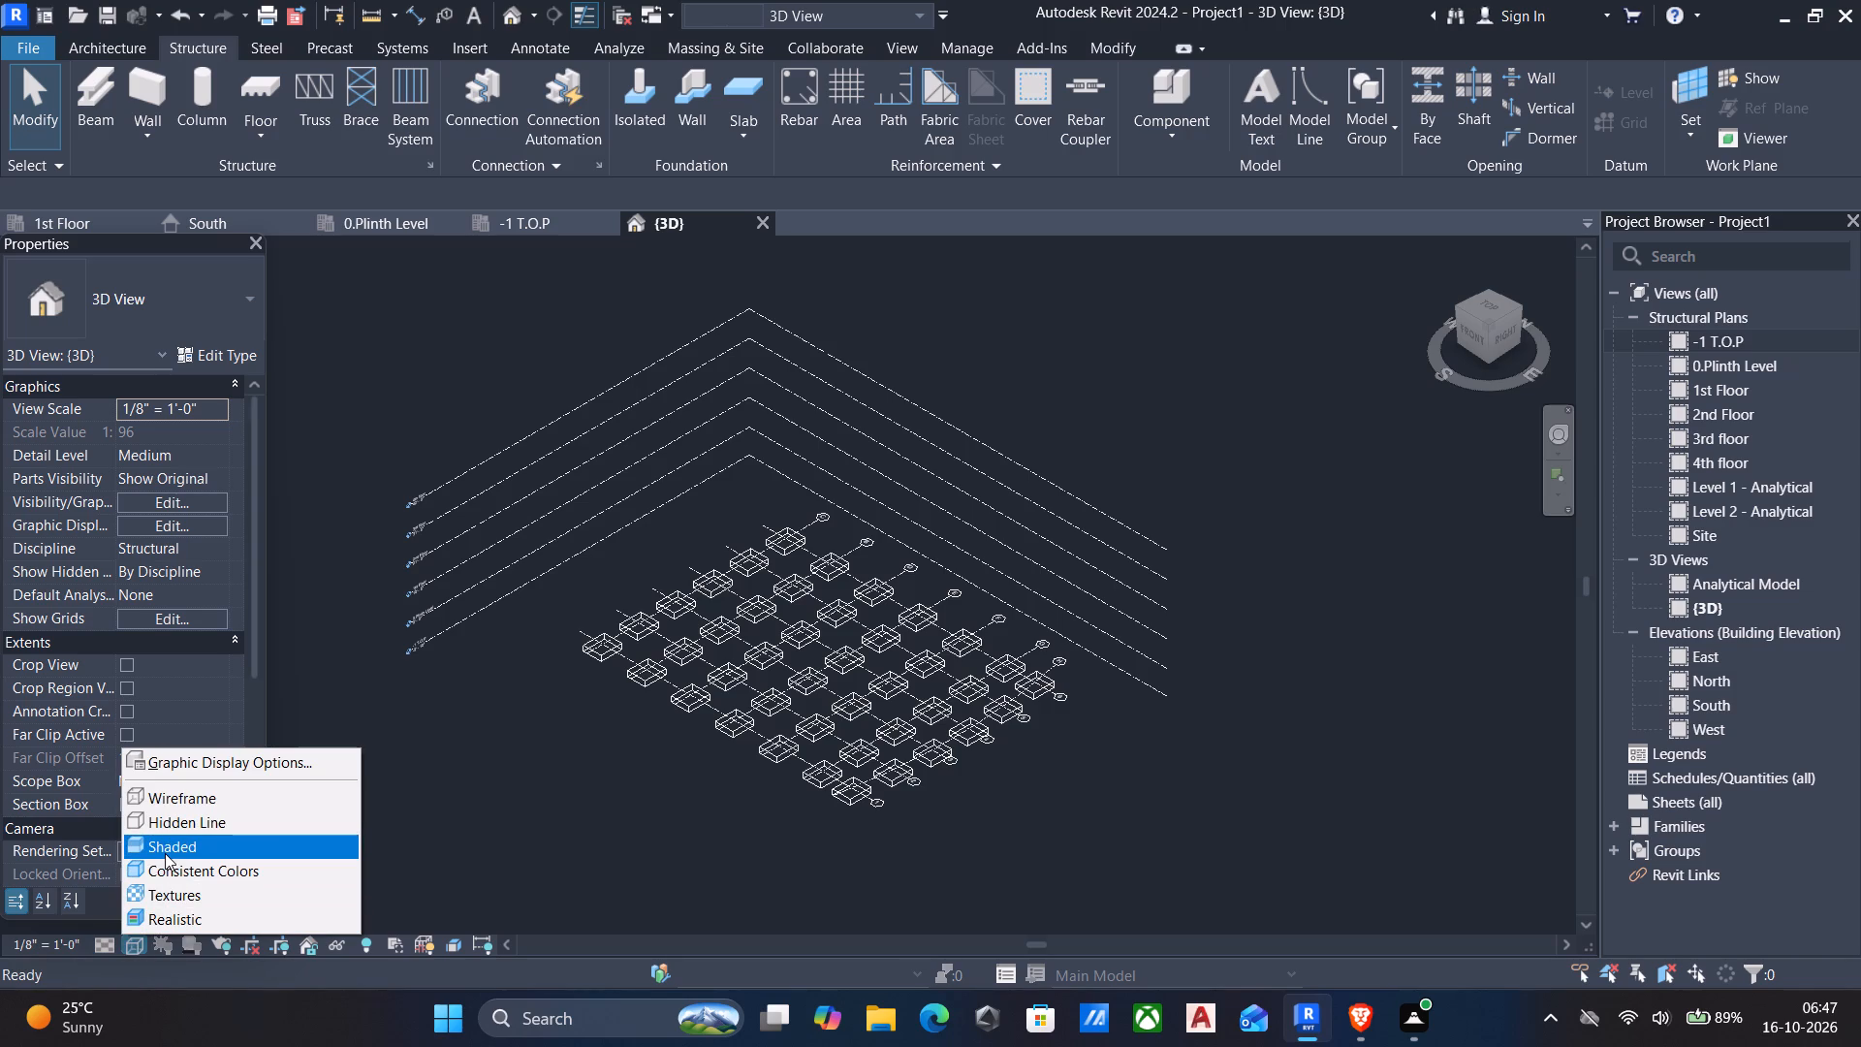
{"action": "left_click", "coordinate": [165, 853]}
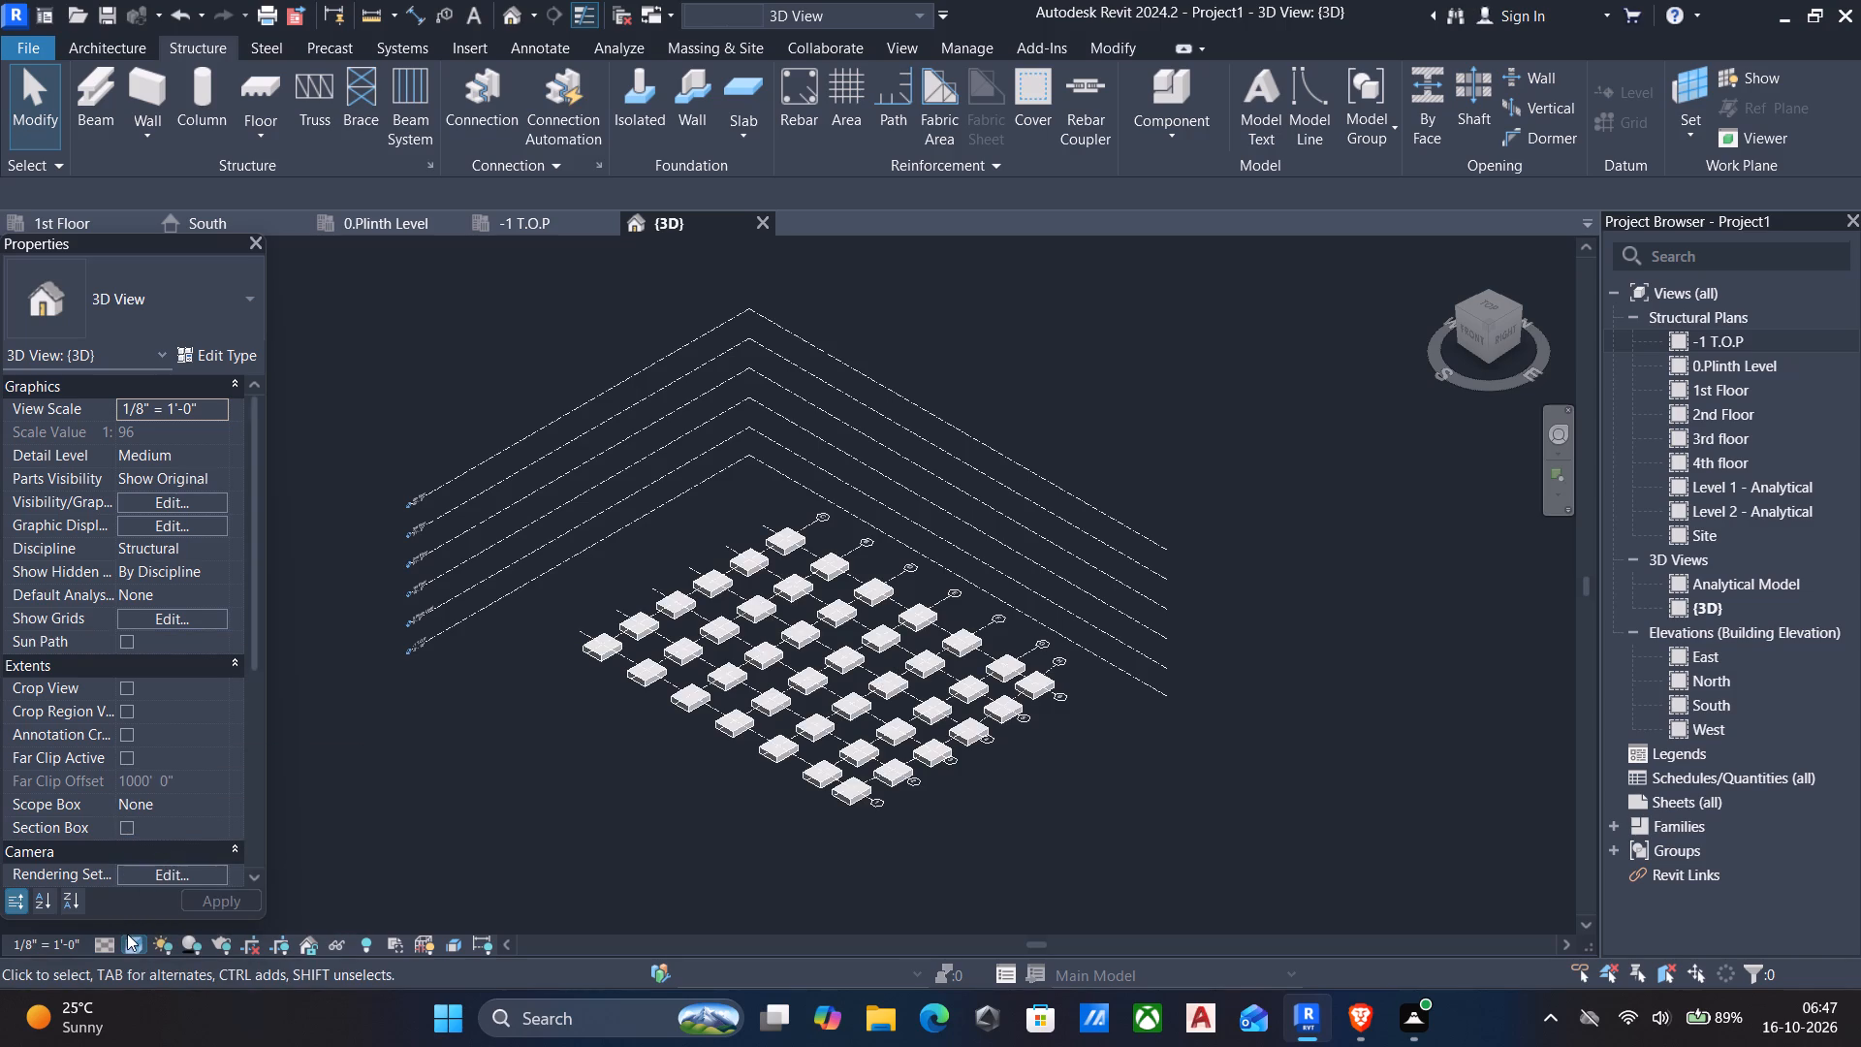
{"action": "scroll", "coordinate": [127, 936], "scroll_direction": "up", "scroll_amount": 3}
{"action": "left_click", "coordinate": [104, 946]}
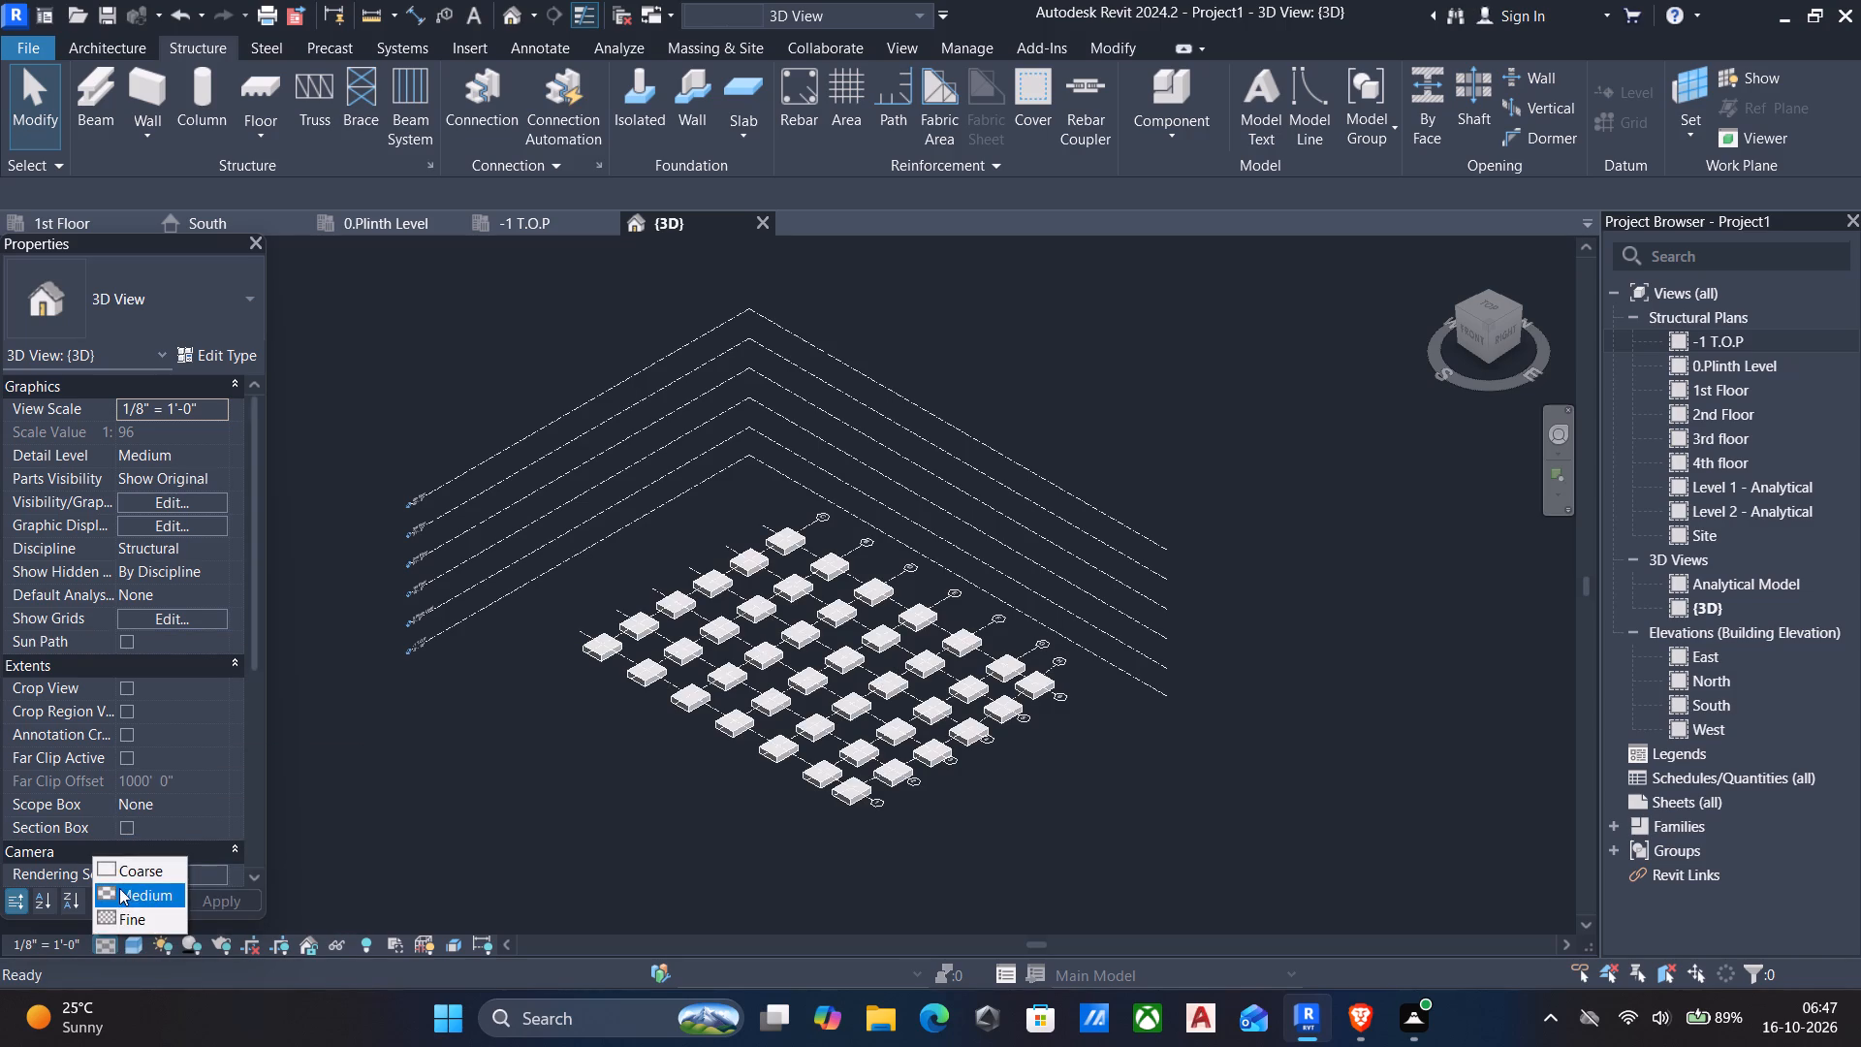
{"action": "left_click", "coordinate": [120, 869]}
{"action": "scroll", "coordinate": [939, 689], "scroll_direction": "up", "scroll_amount": 4}
{"action": "scroll", "coordinate": [894, 755], "scroll_direction": "up", "scroll_amount": 8}
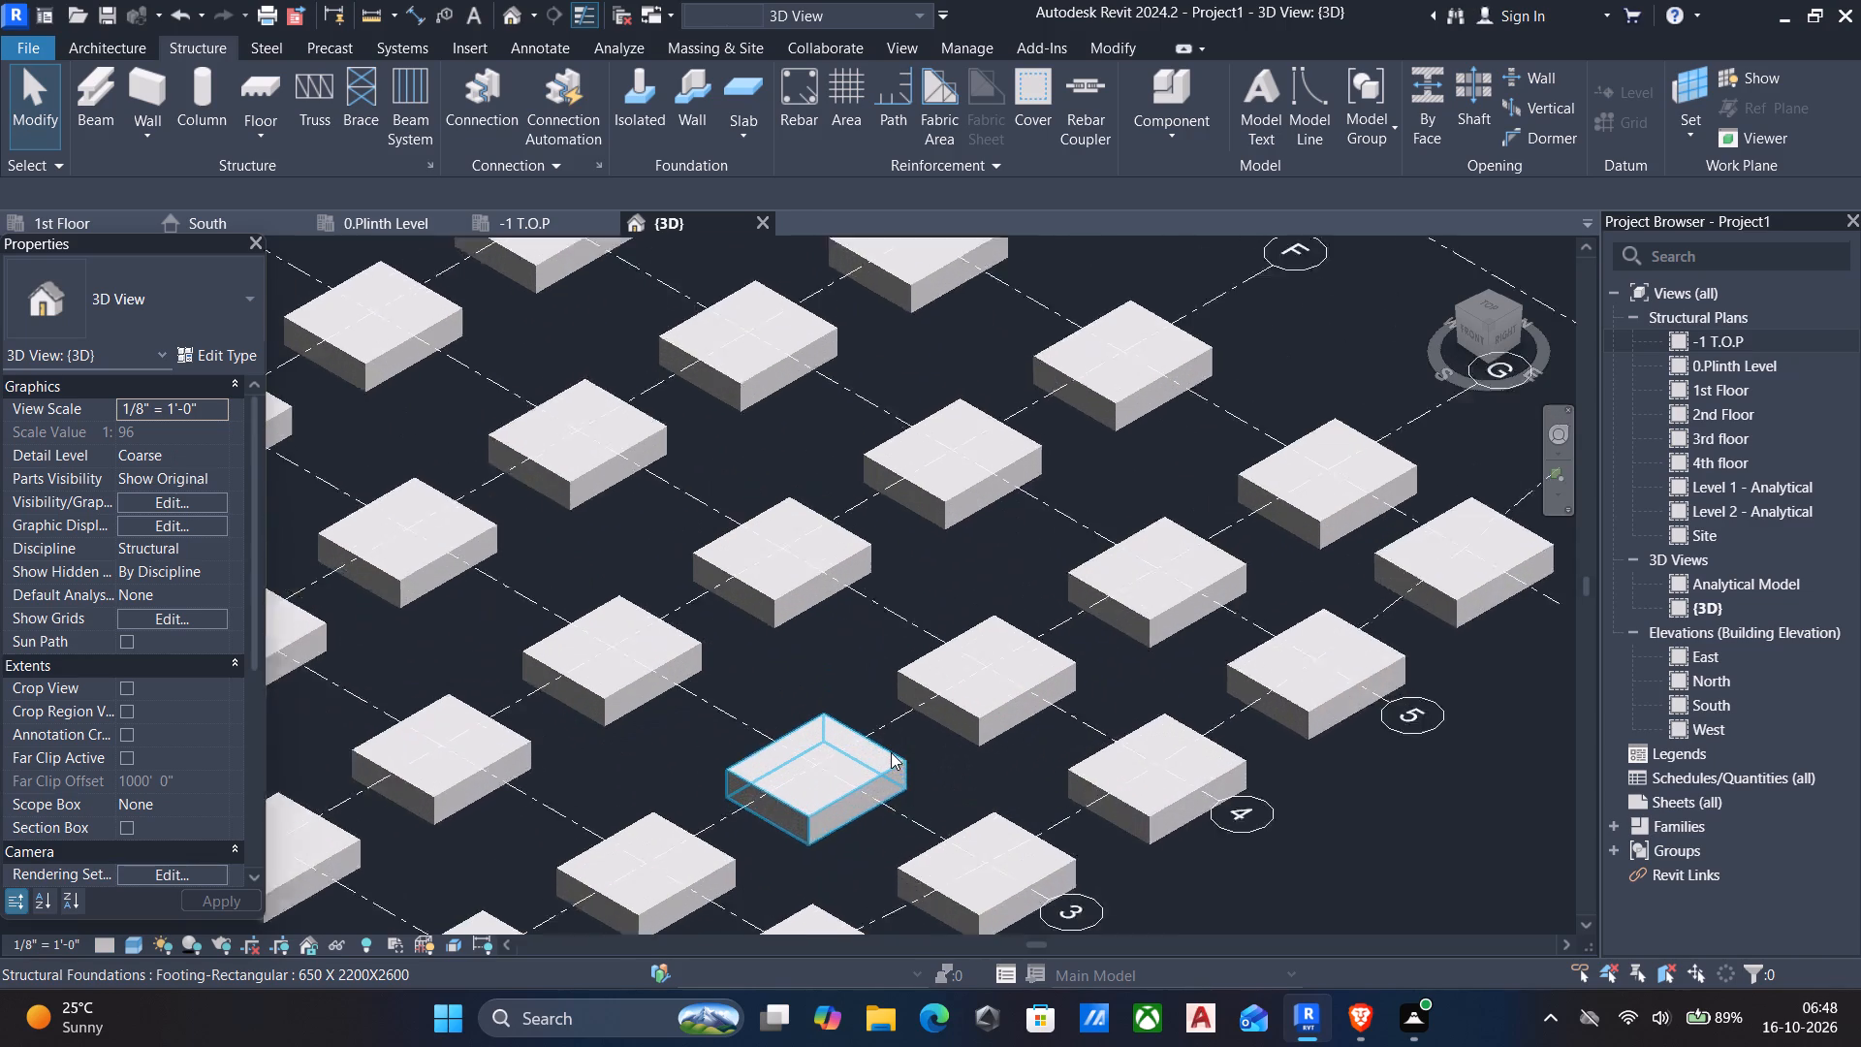
{"action": "scroll", "coordinate": [891, 752], "scroll_direction": "up", "scroll_amount": 2}
{"action": "scroll", "coordinate": [889, 752], "scroll_direction": "down", "scroll_amount": 10}
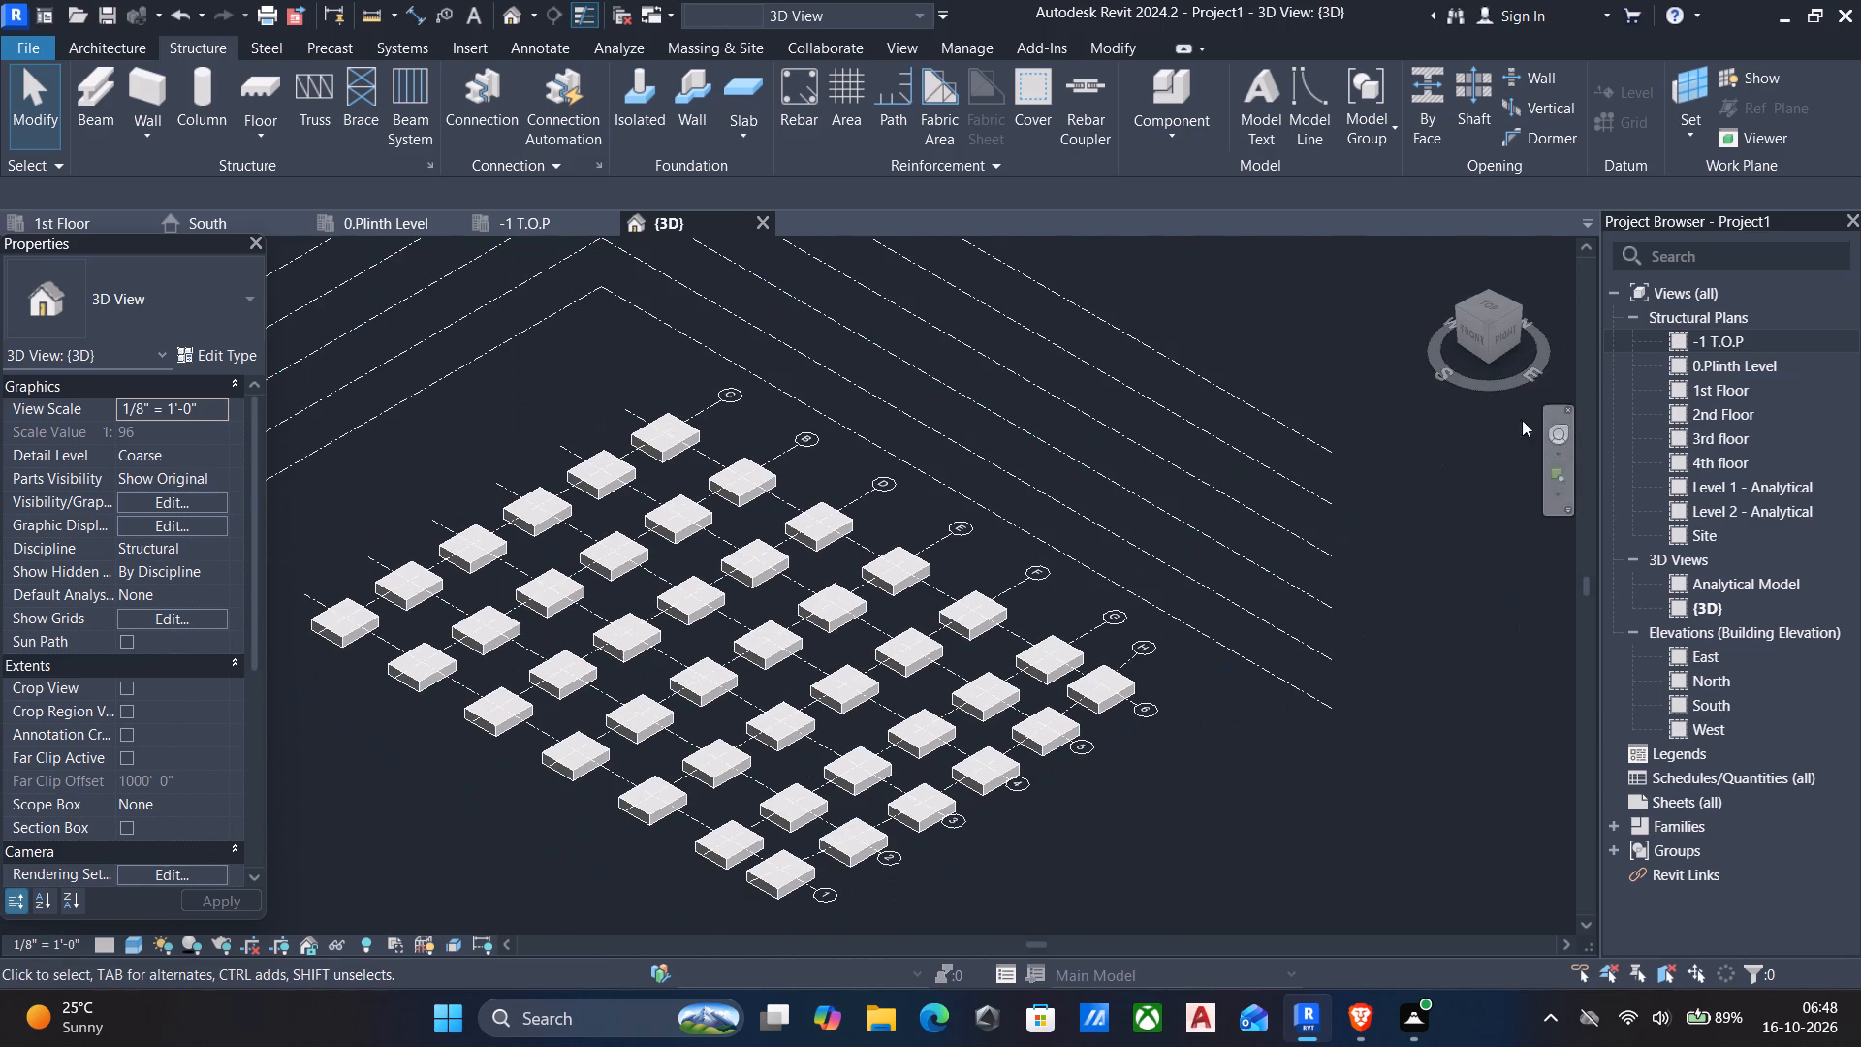
Open the -1 T.O.P plan and review the type properties of the footing at grid C-6 without changing them.
{"action": "double_click", "coordinate": [1749, 345]}
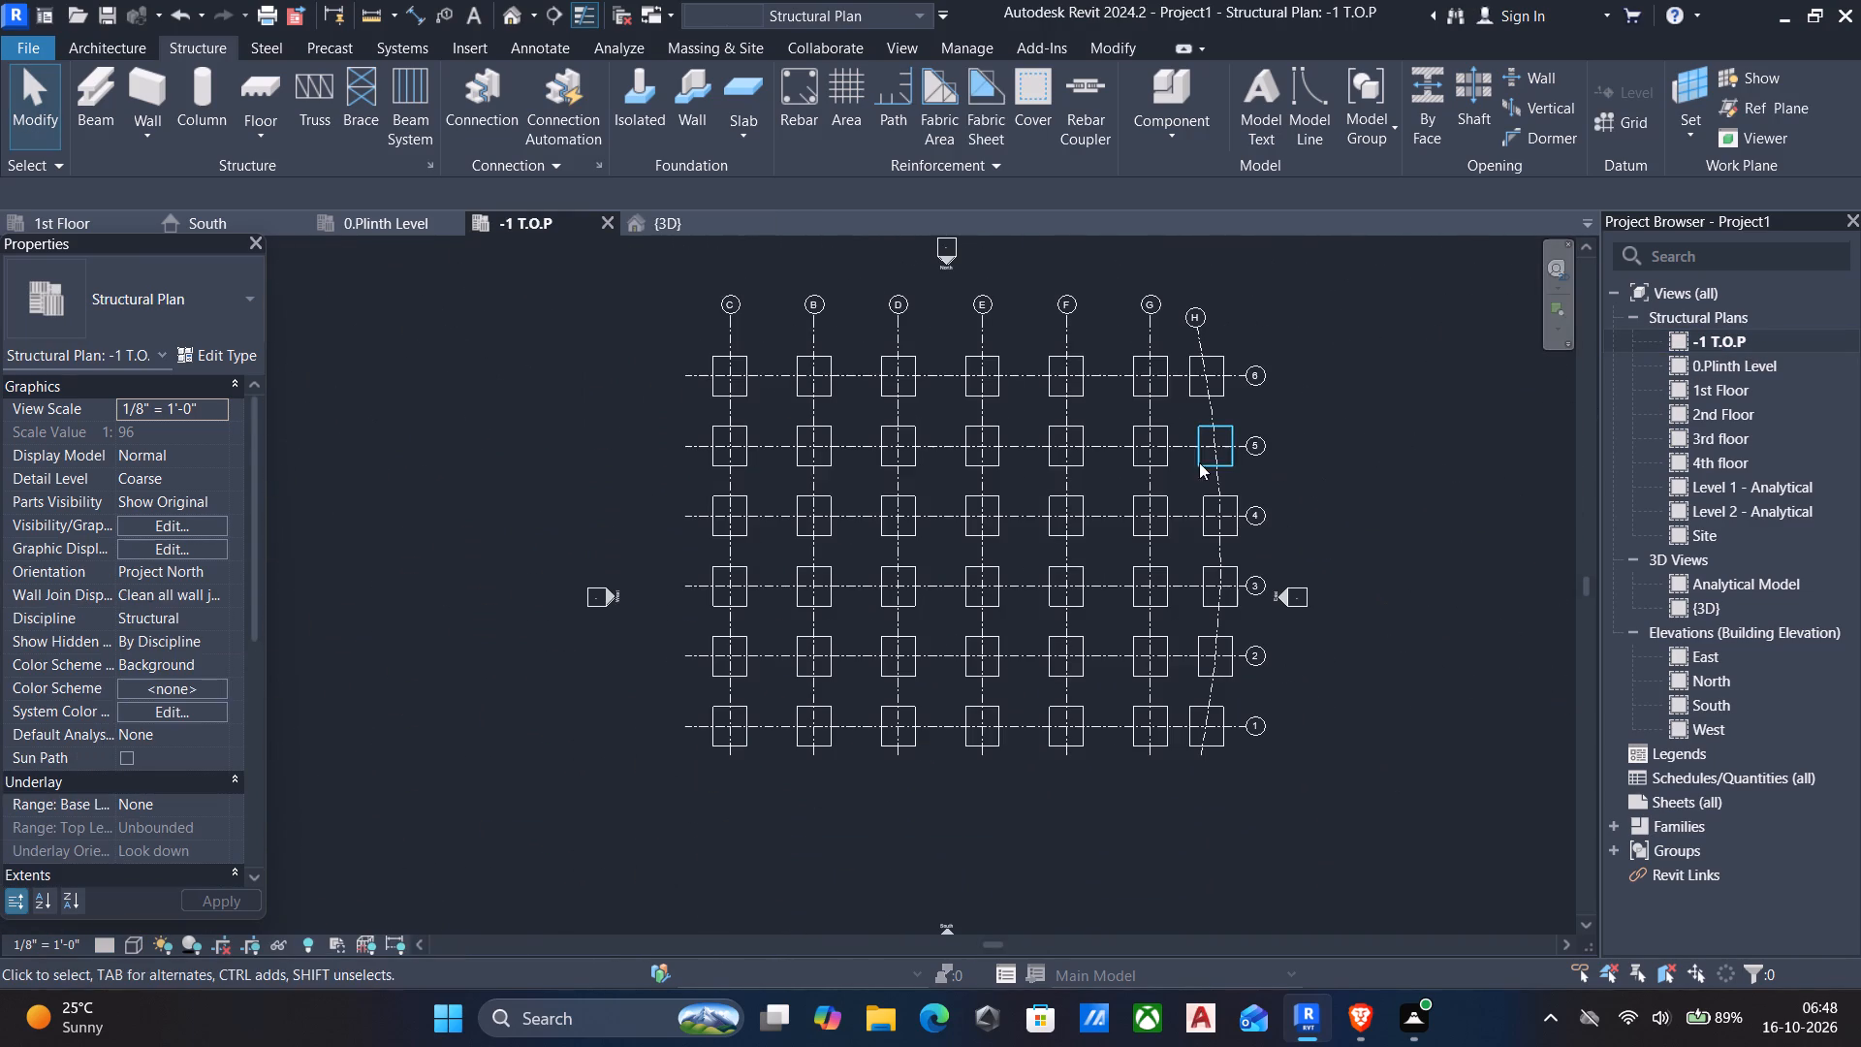
{"action": "middle_click_drag", "start_coordinate": [1183, 460], "coordinate": [1183, 547]}
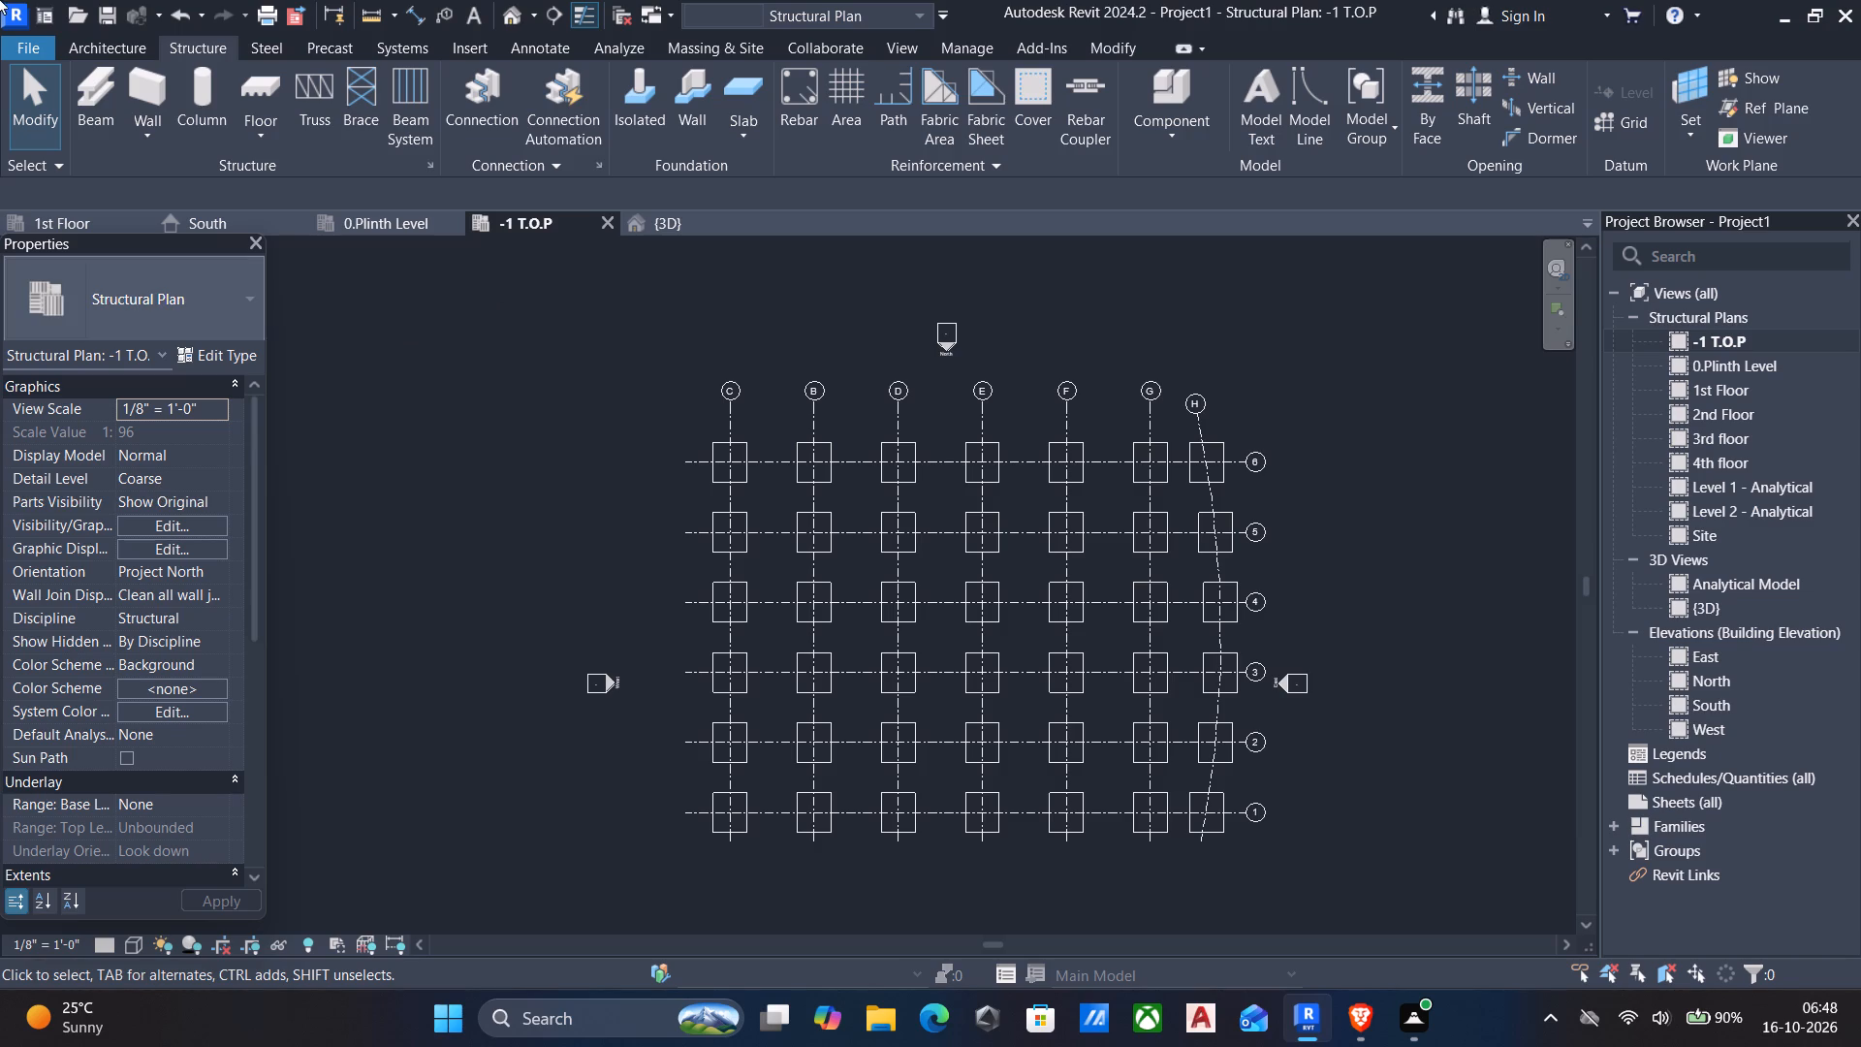
{"action": "left_click", "coordinate": [707, 469]}
{"action": "left_click", "coordinate": [225, 350]}
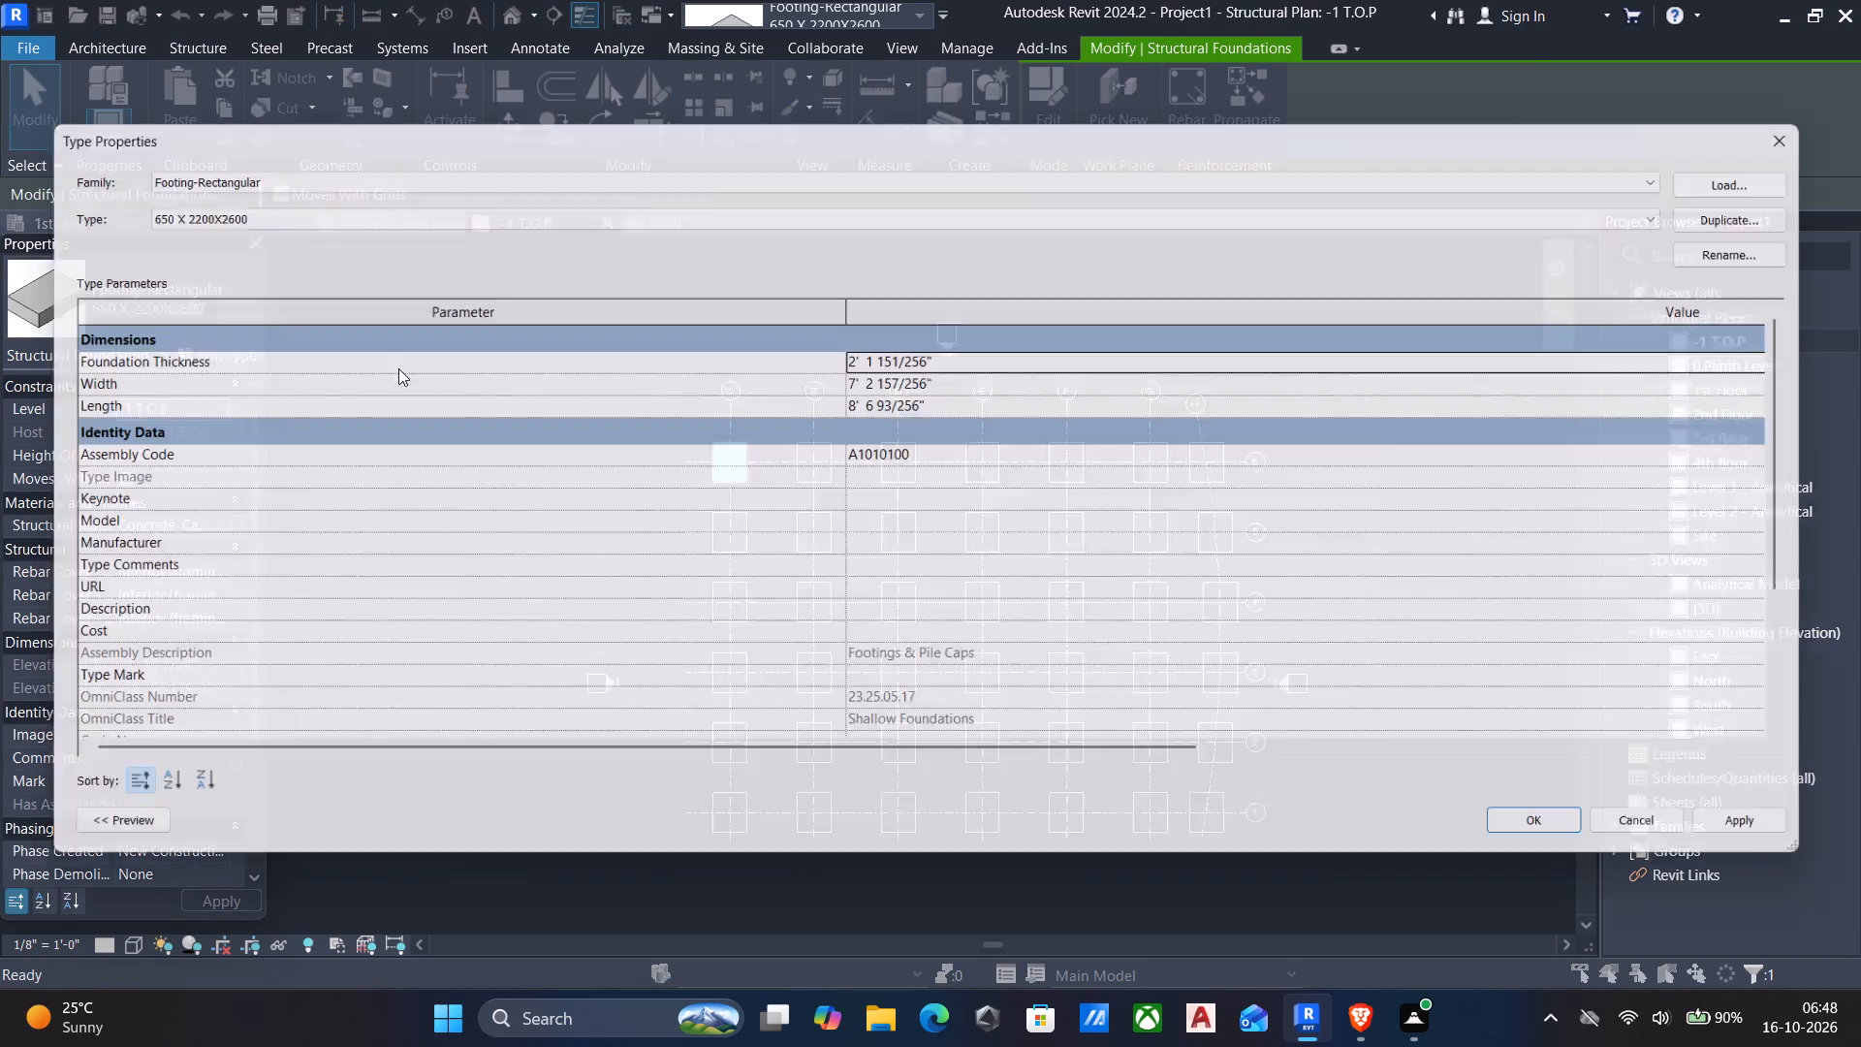
{"action": "scroll", "coordinate": [1055, 468], "scroll_direction": "up", "scroll_amount": 5}
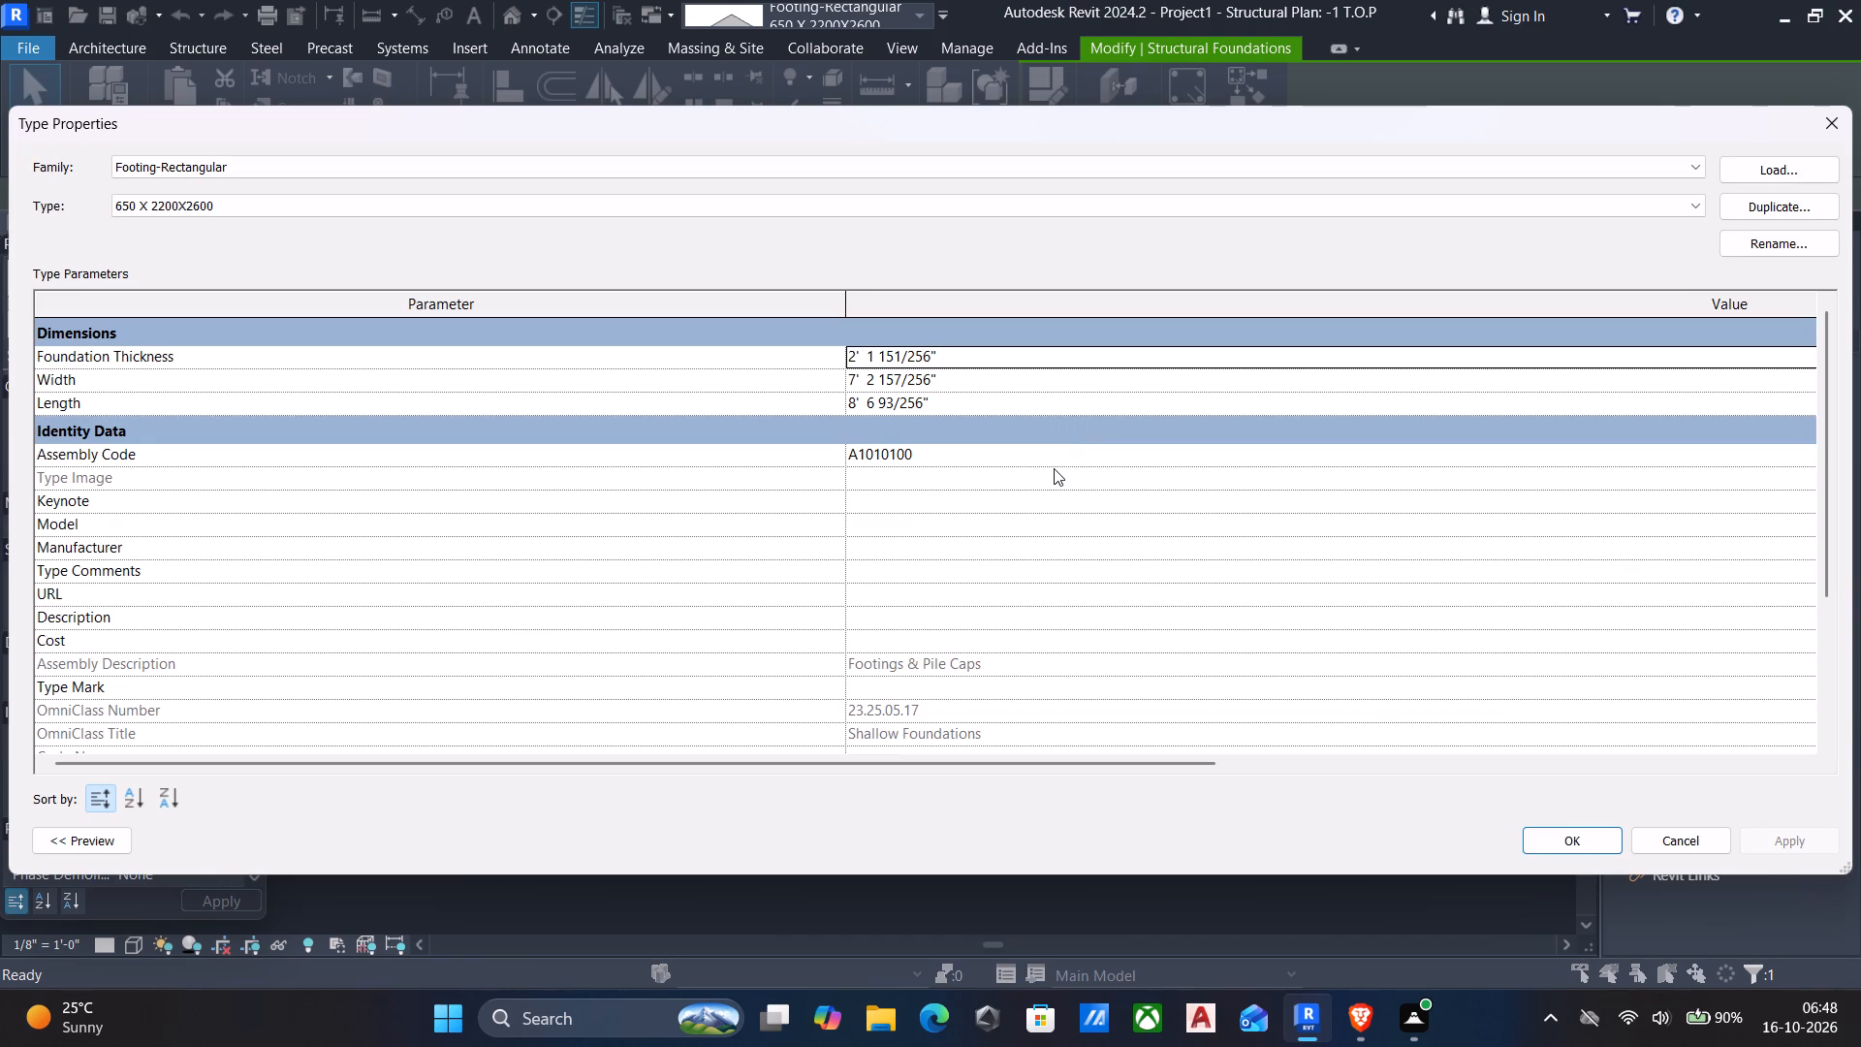
{"action": "scroll", "coordinate": [1054, 468], "scroll_direction": "down", "scroll_amount": 11}
{"action": "scroll", "coordinate": [1053, 507], "scroll_direction": "up", "scroll_amount": 5}
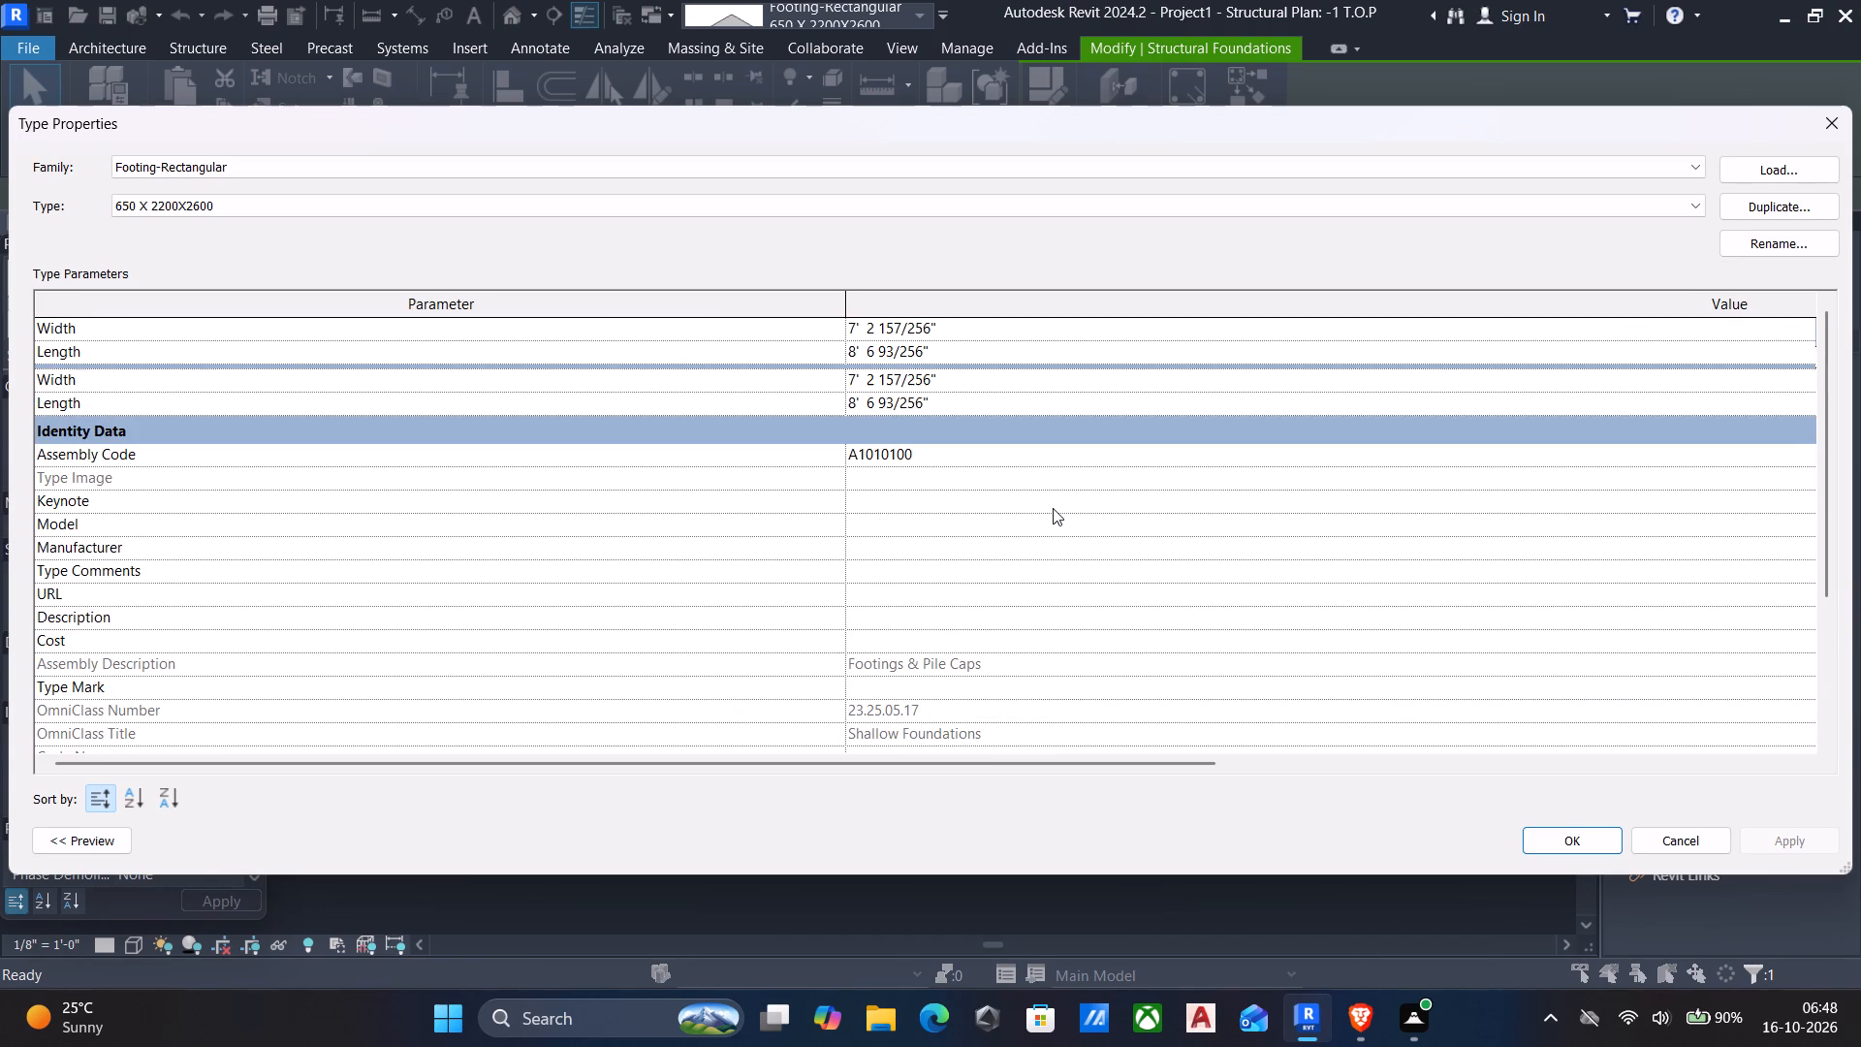
{"action": "scroll", "coordinate": [1053, 506], "scroll_direction": "up", "scroll_amount": 5}
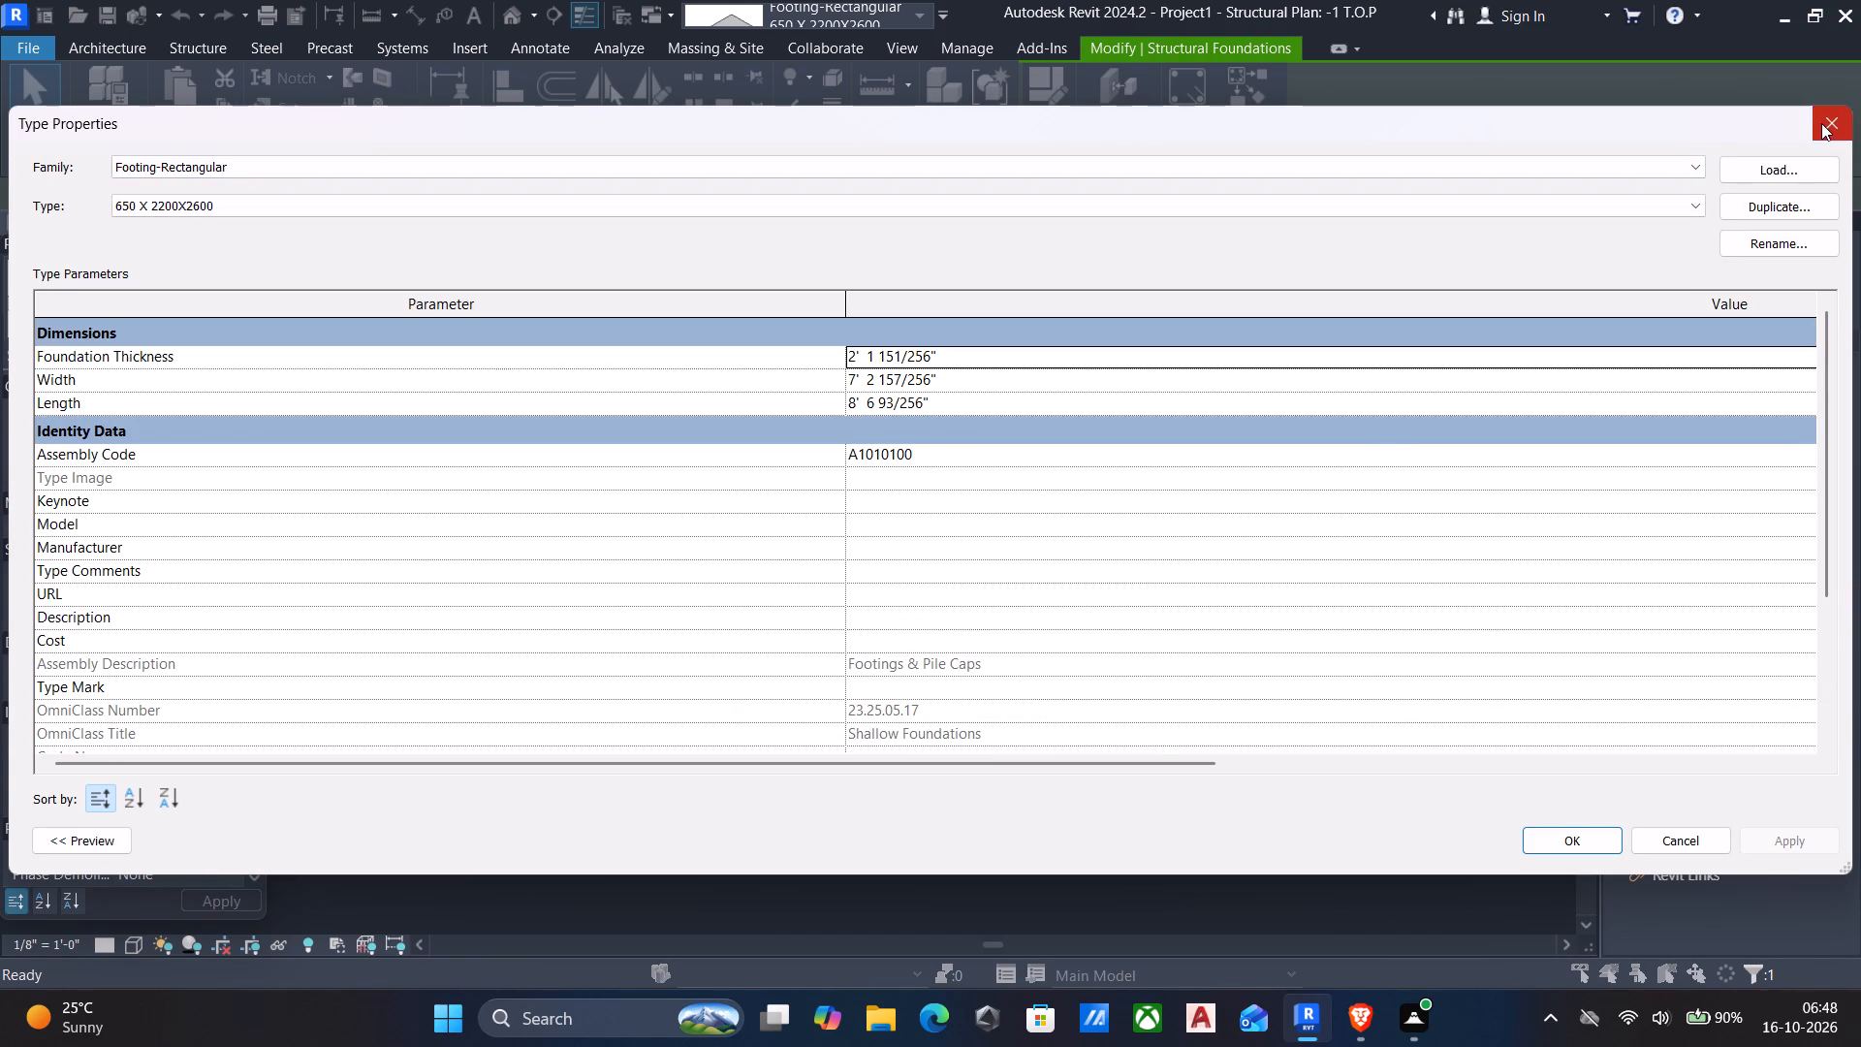
{"action": "left_click", "coordinate": [1823, 123]}
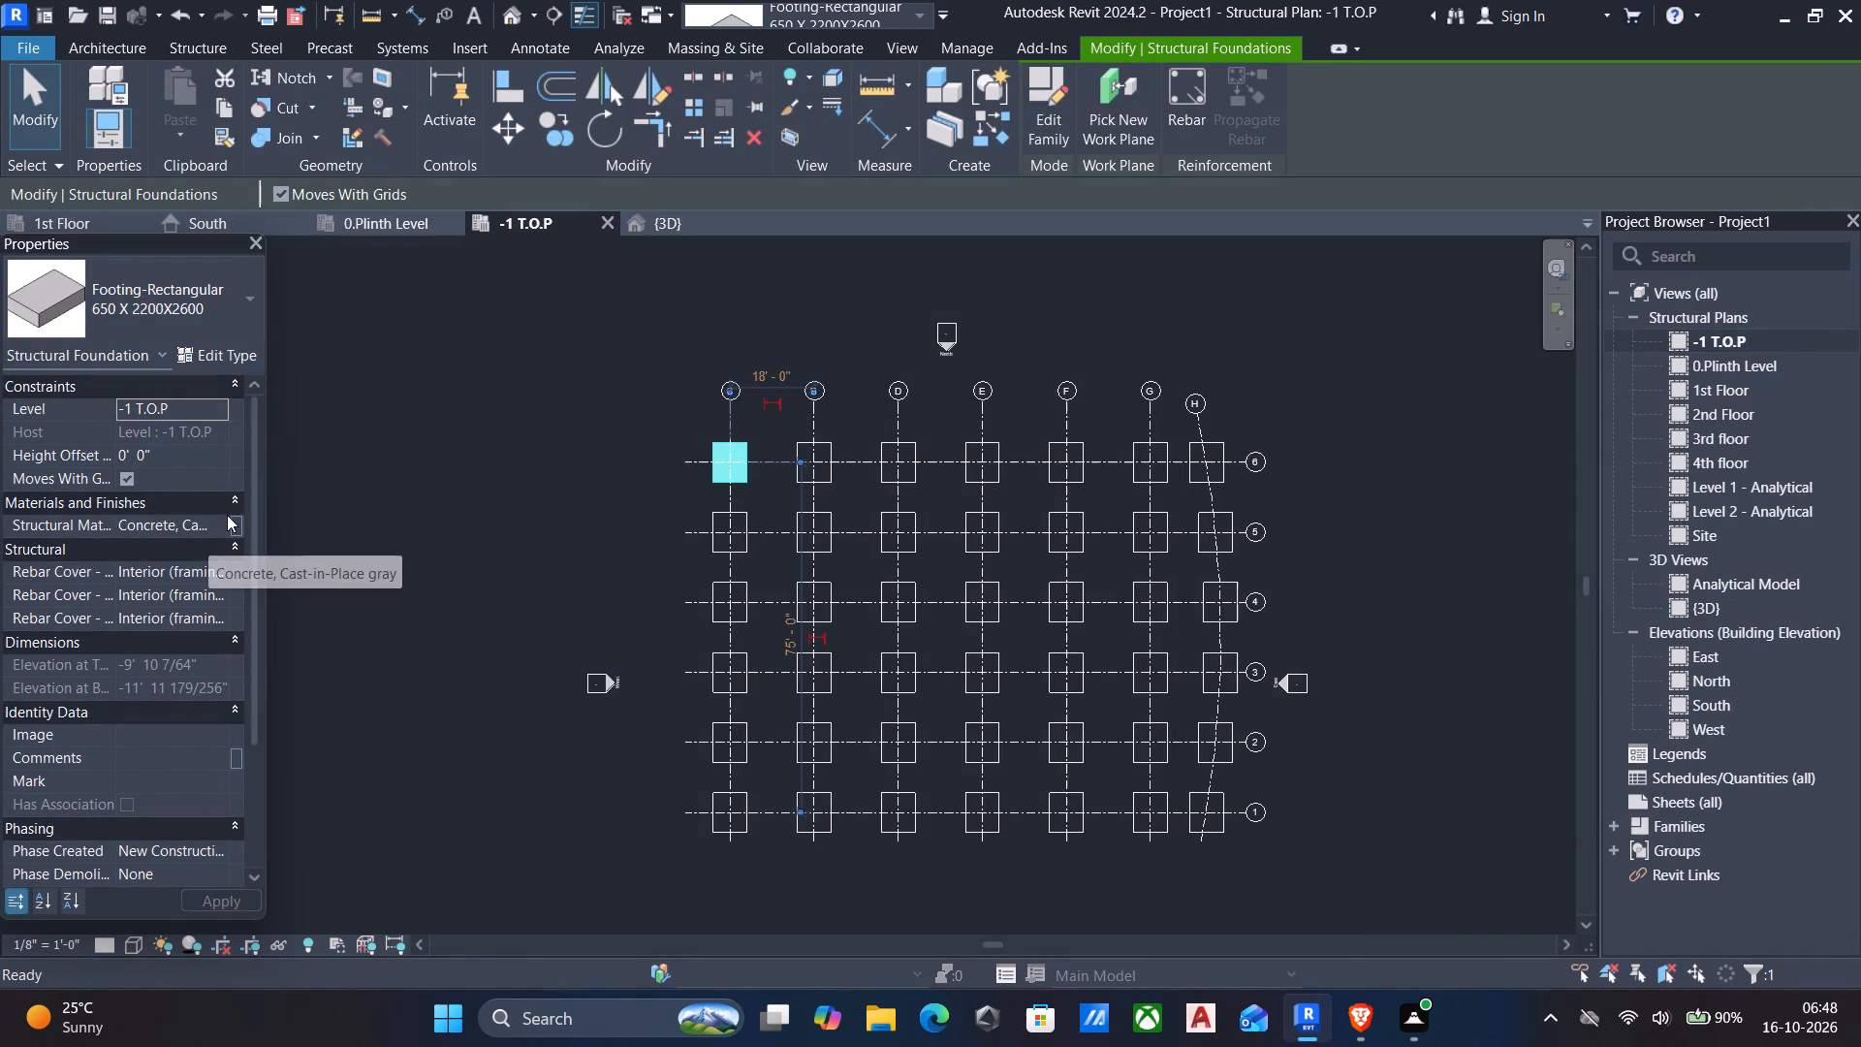
Set the structural material of the footing at grid C-6 to Concrete, Precast, and clear the selection.
{"action": "left_click", "coordinate": [221, 517]}
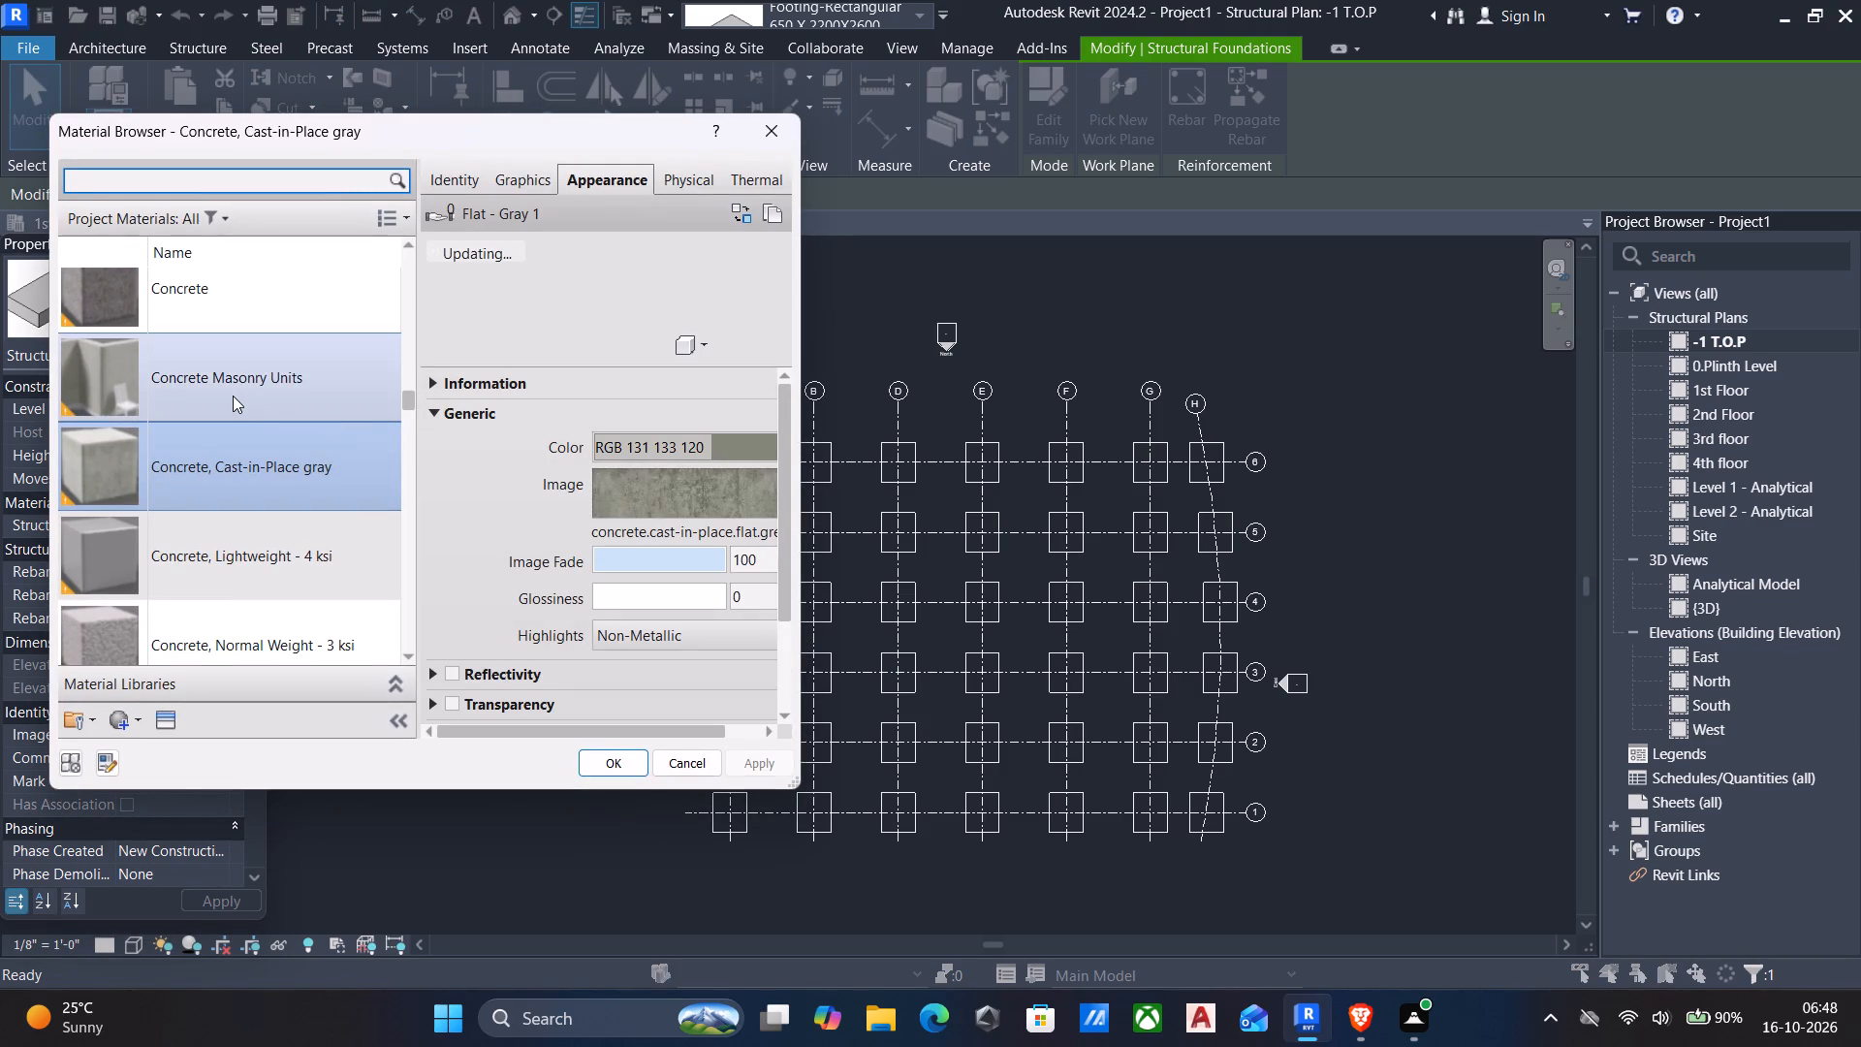
{"action": "scroll", "coordinate": [233, 397], "scroll_direction": "up", "scroll_amount": 10}
{"action": "scroll", "coordinate": [232, 394], "scroll_direction": "up", "scroll_amount": 11}
{"action": "left_click", "coordinate": [232, 394]}
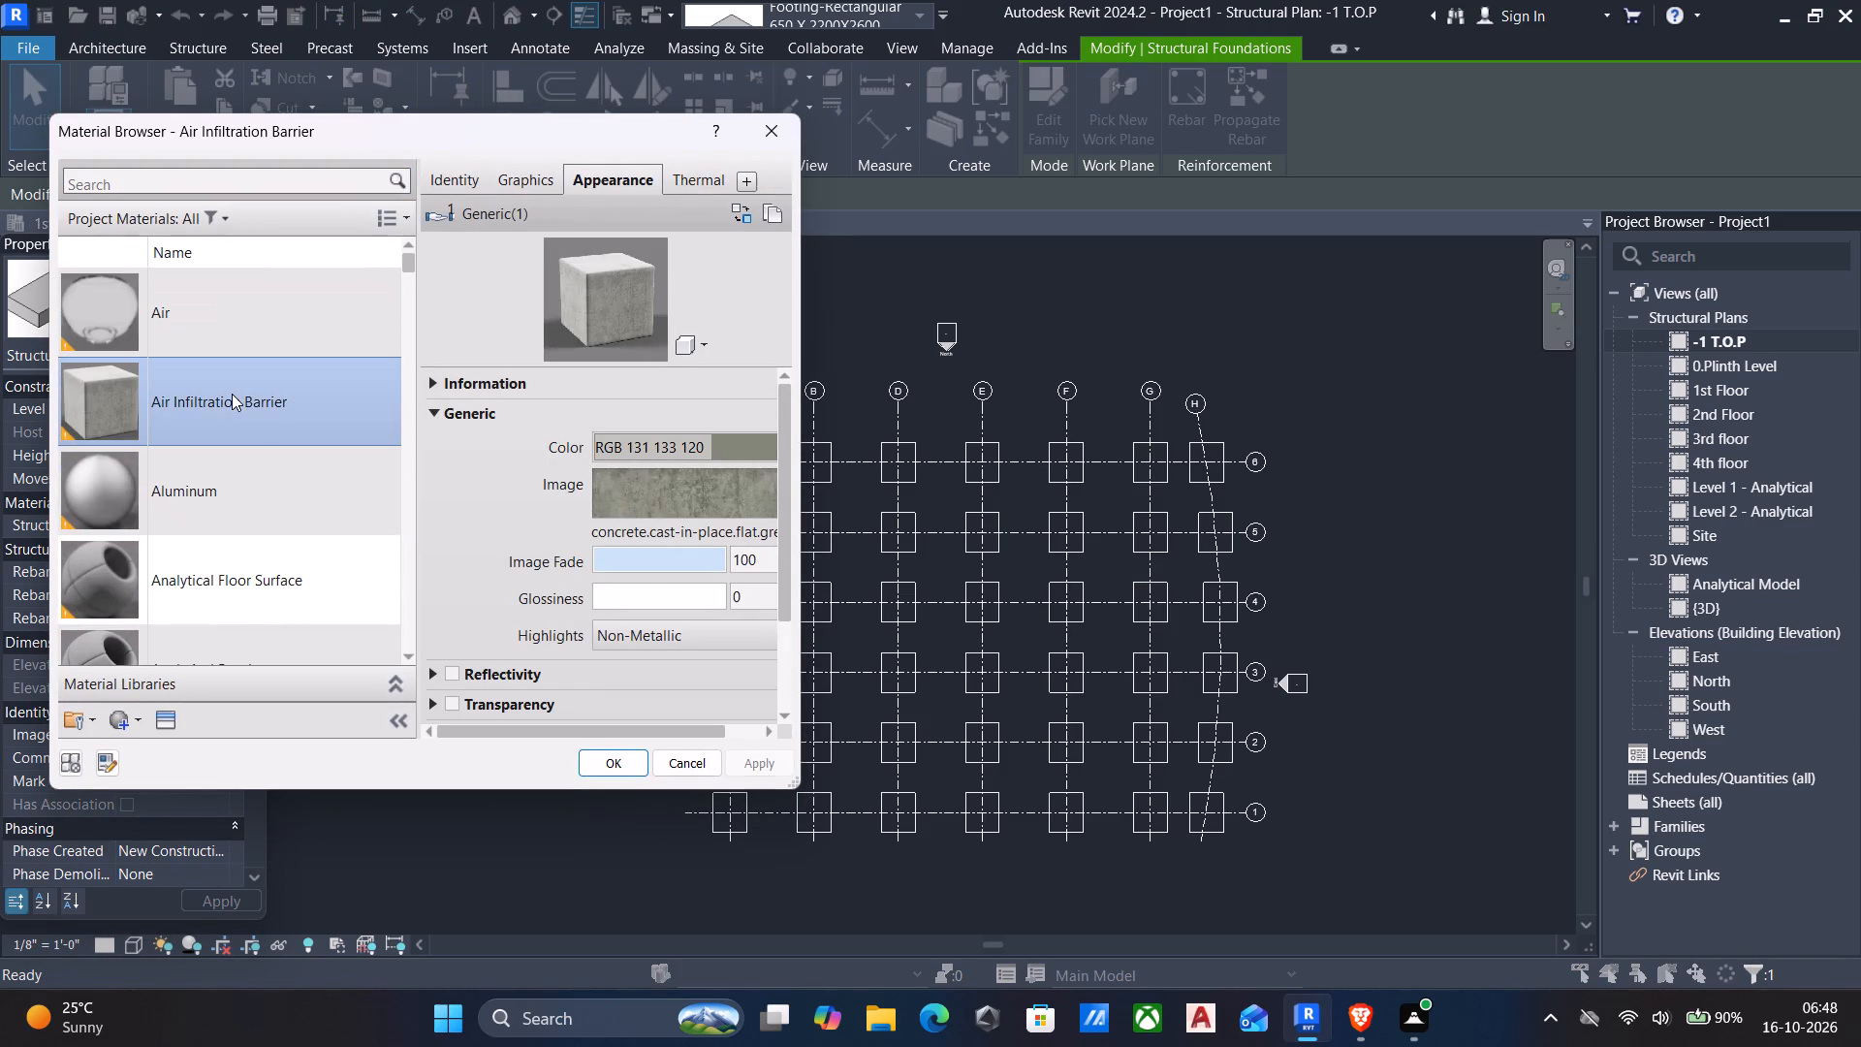
{"action": "scroll", "coordinate": [223, 427], "scroll_direction": "down", "scroll_amount": 18}
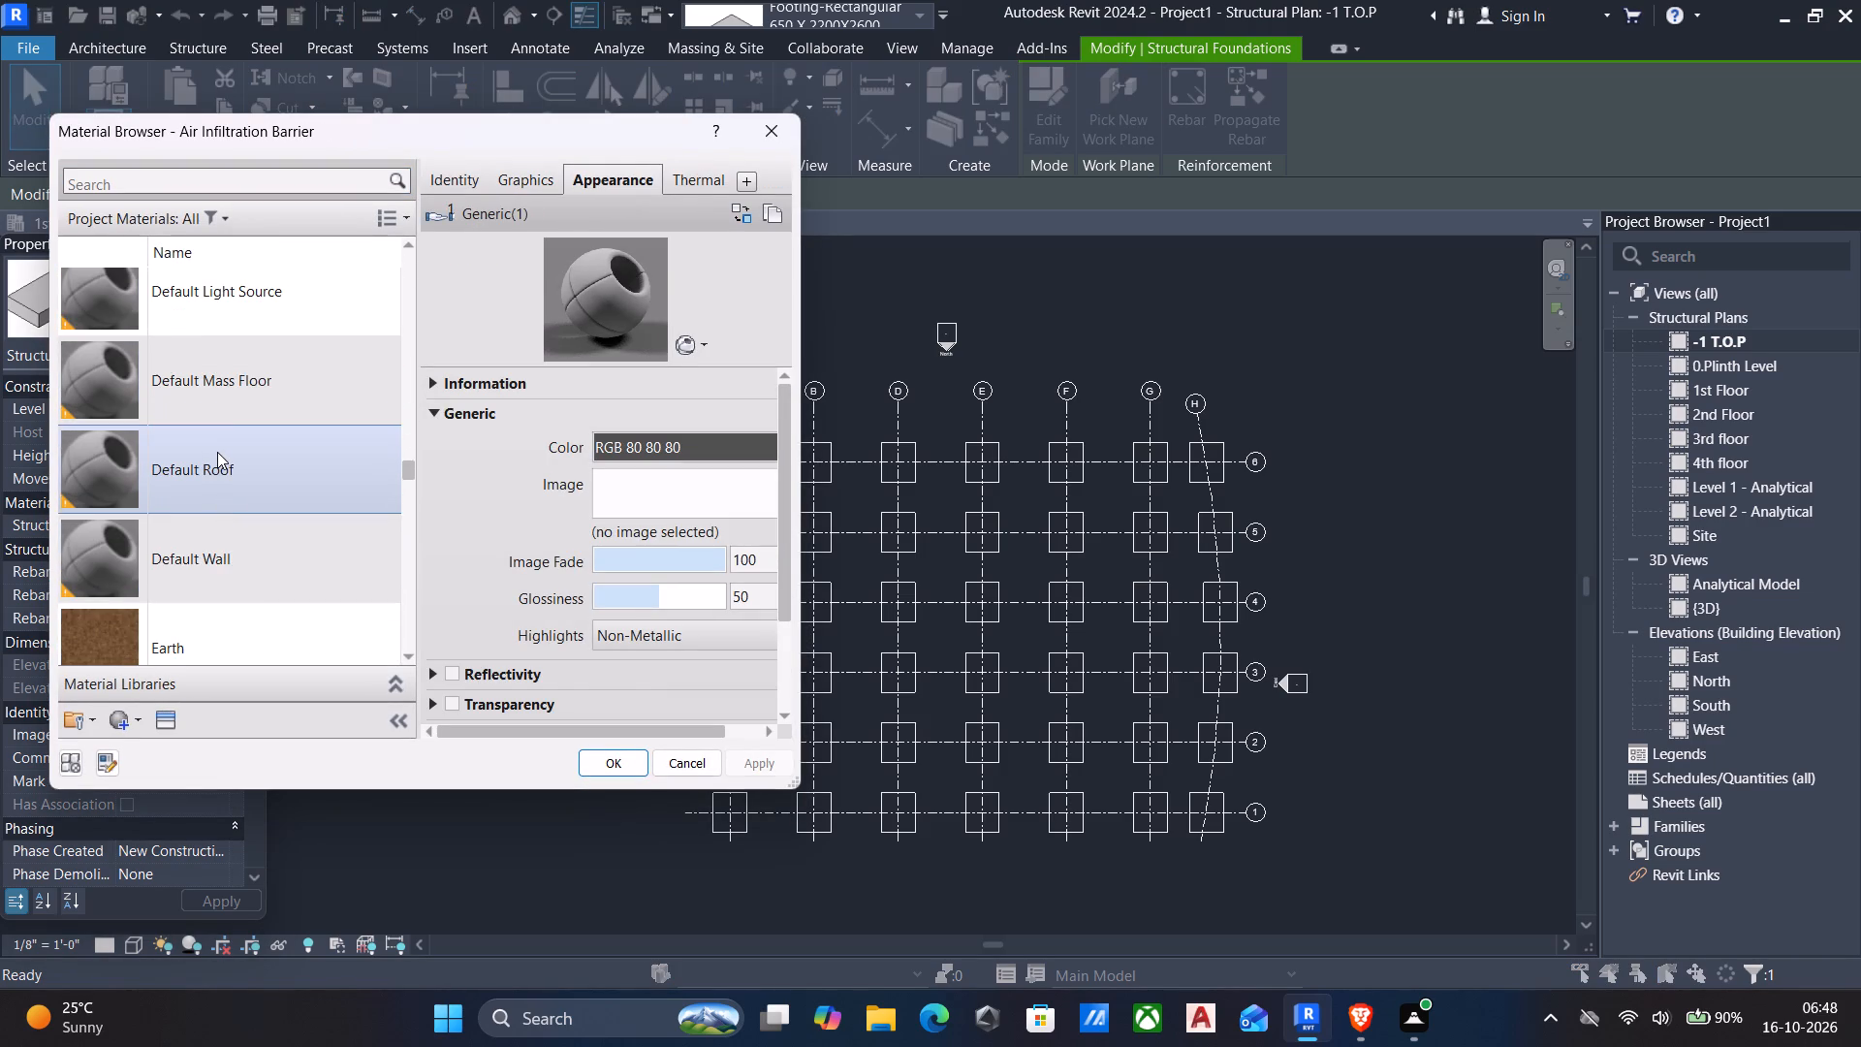
{"action": "scroll", "coordinate": [217, 452], "scroll_direction": "up", "scroll_amount": 3}
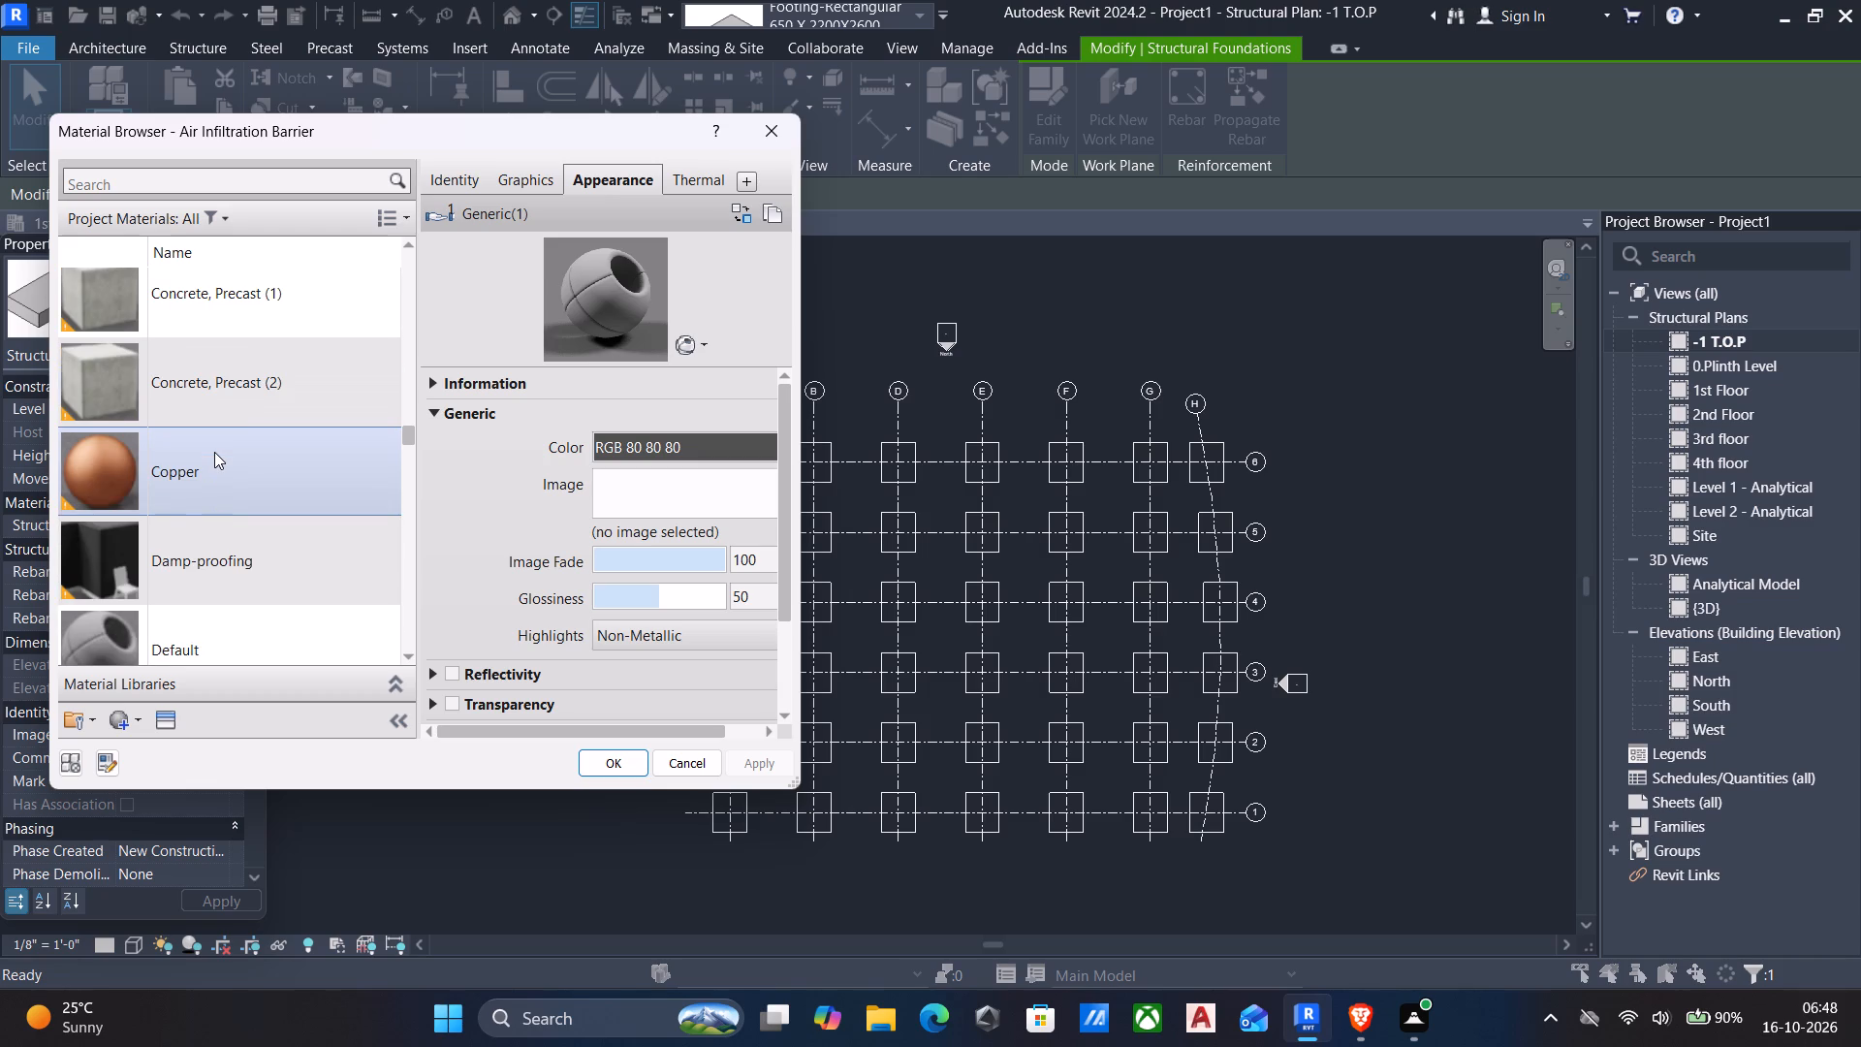
{"action": "scroll", "coordinate": [188, 370], "scroll_direction": "up", "scroll_amount": 2}
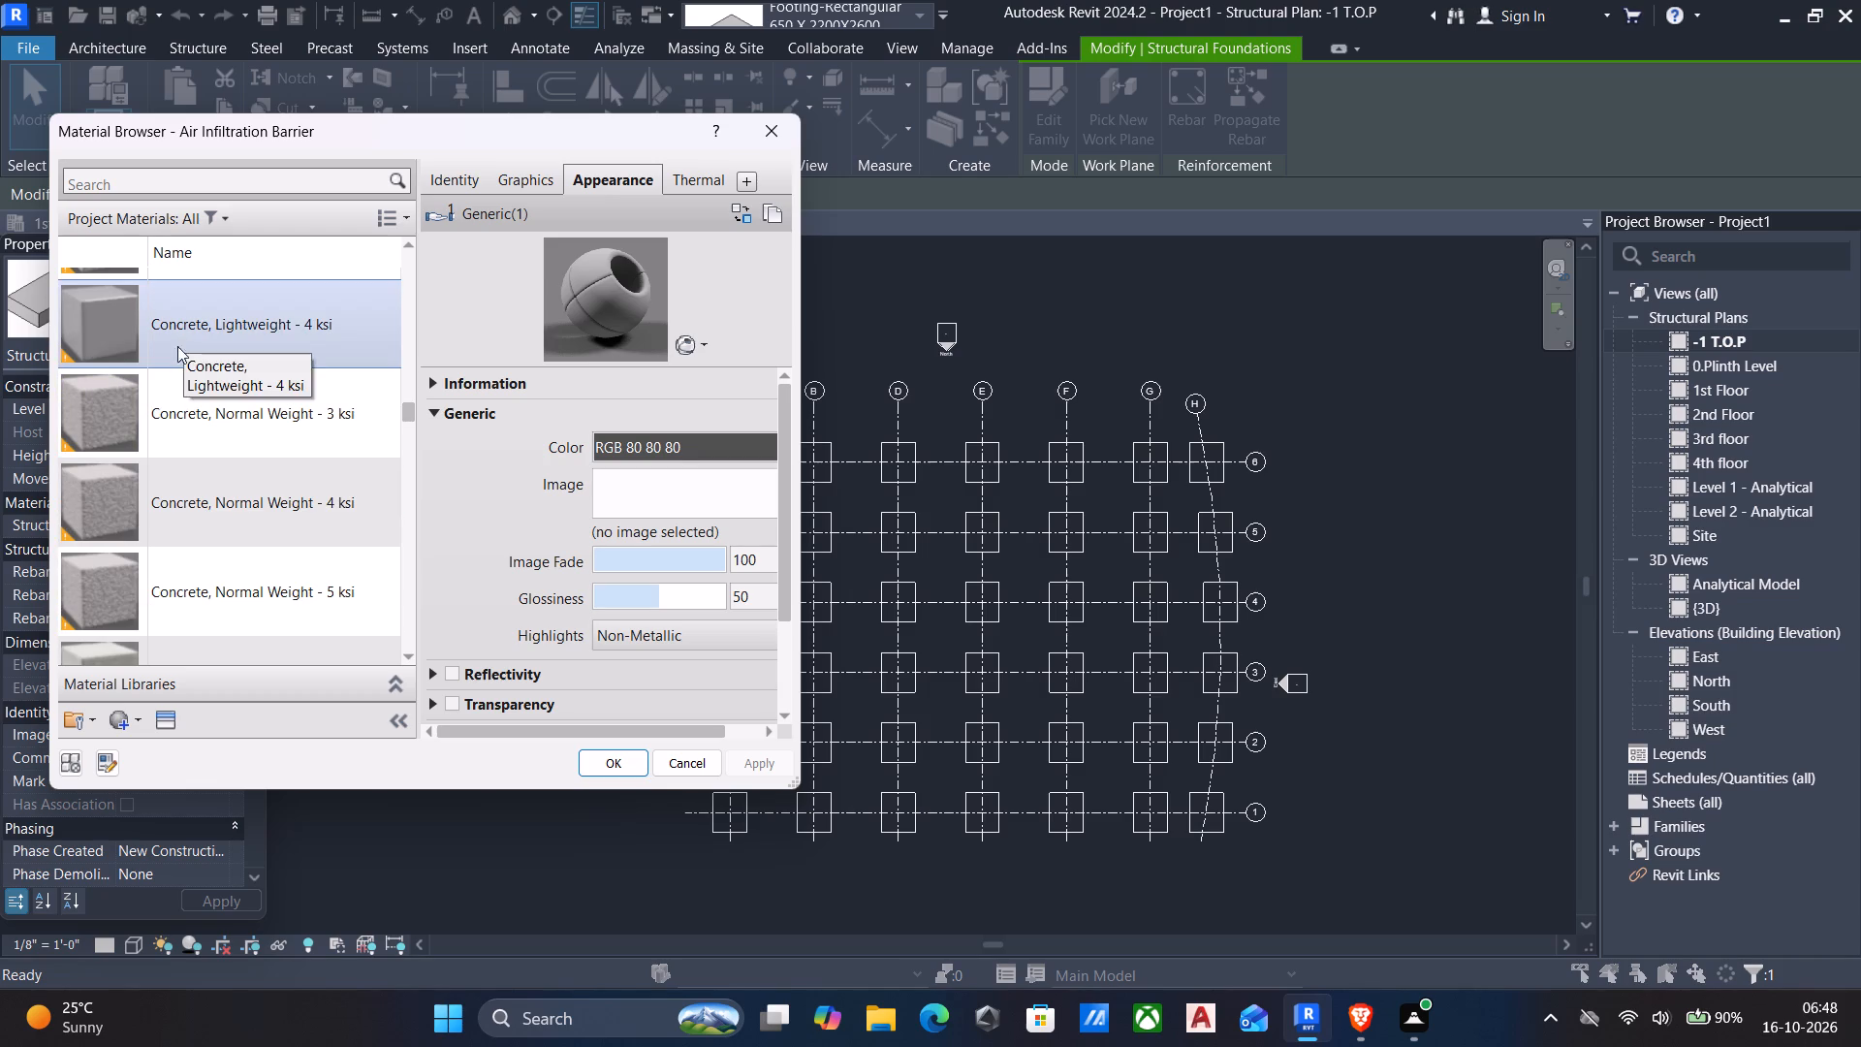
{"action": "scroll", "coordinate": [231, 470], "scroll_direction": "up", "scroll_amount": 1}
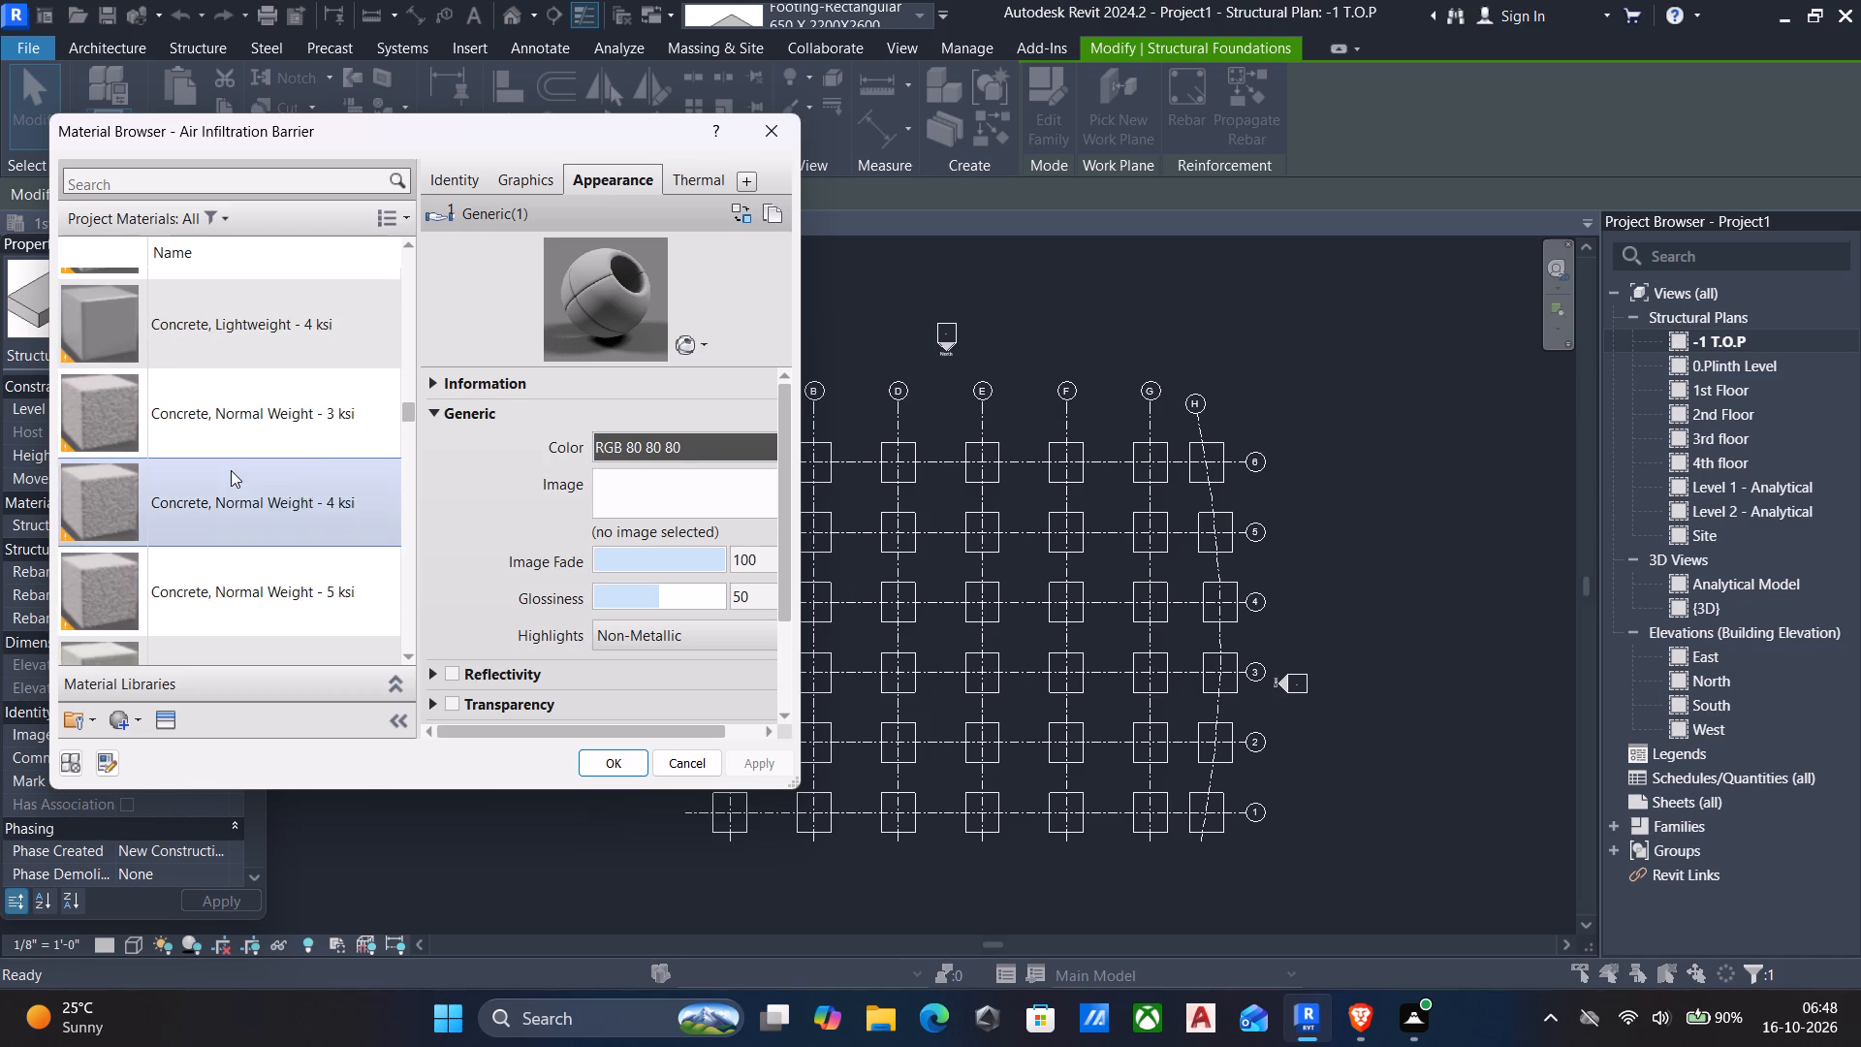
{"action": "scroll", "coordinate": [231, 470], "scroll_direction": "up", "scroll_amount": 9}
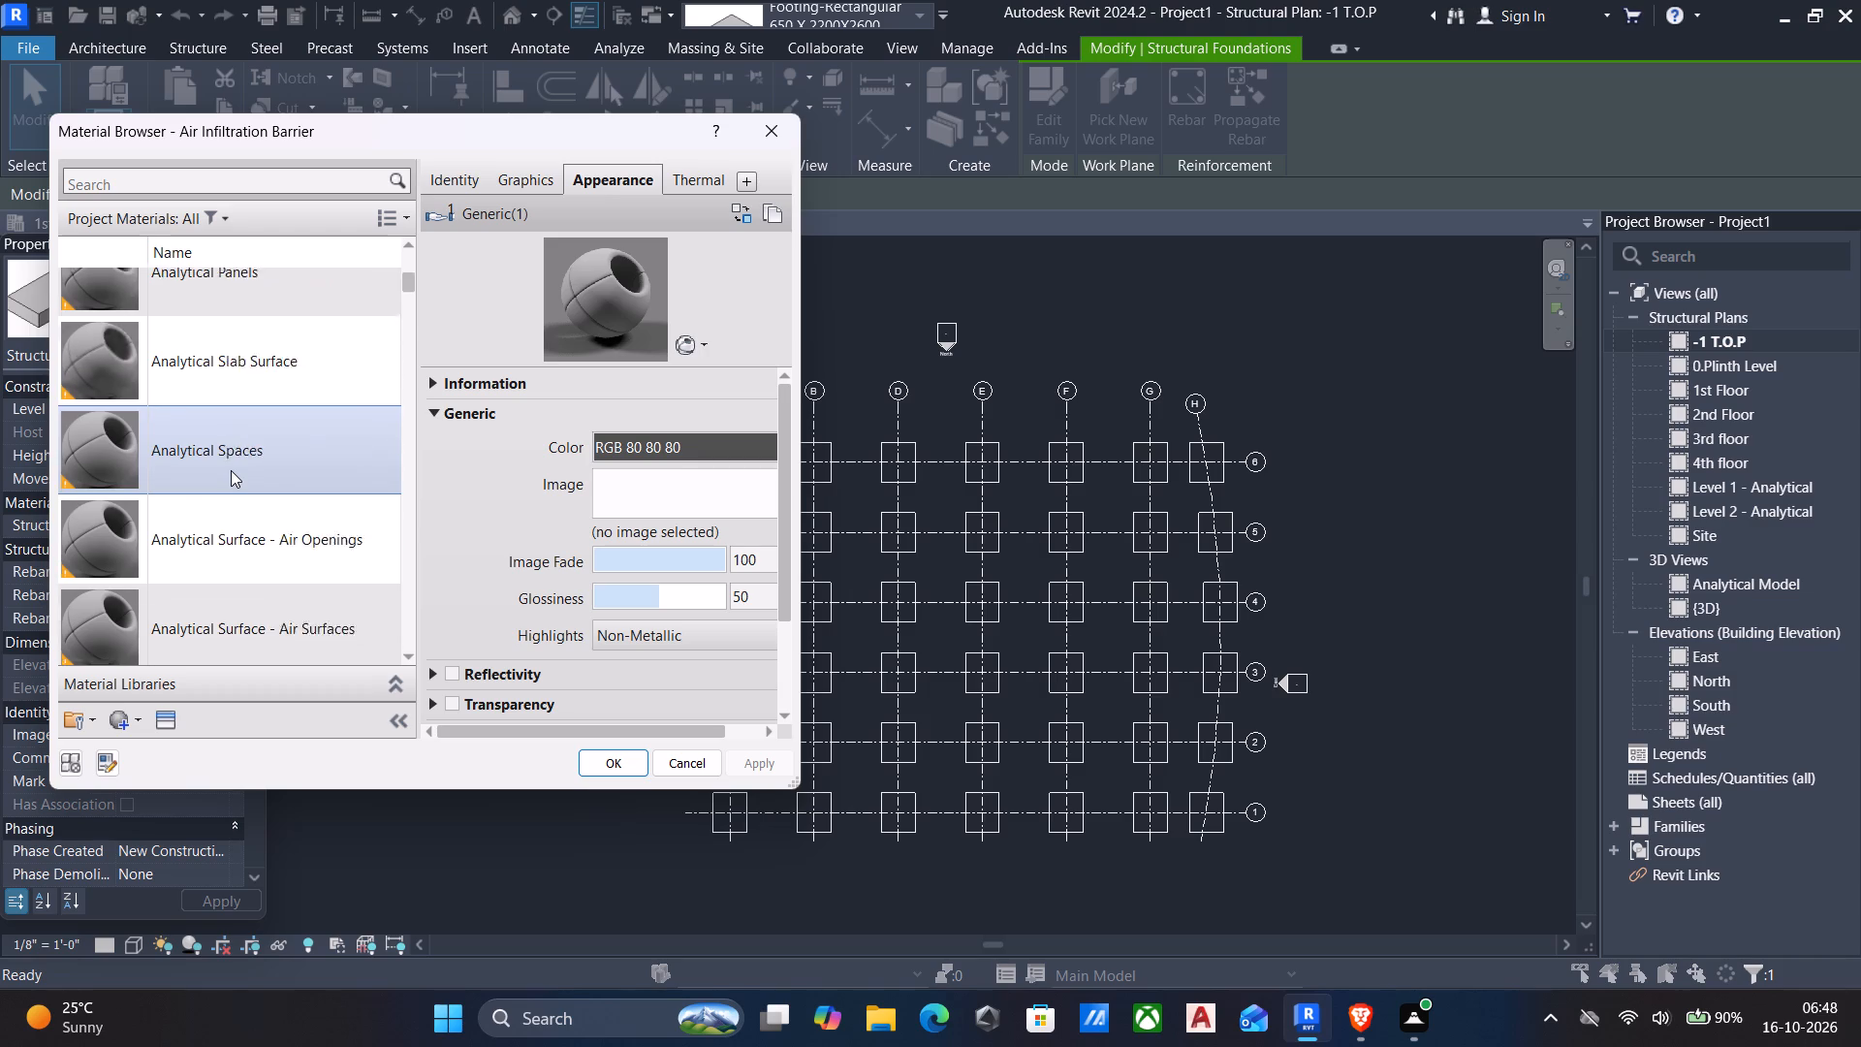
{"action": "scroll", "coordinate": [231, 470], "scroll_direction": "up", "scroll_amount": 9}
{"action": "scroll", "coordinate": [231, 470], "scroll_direction": "down", "scroll_amount": 11}
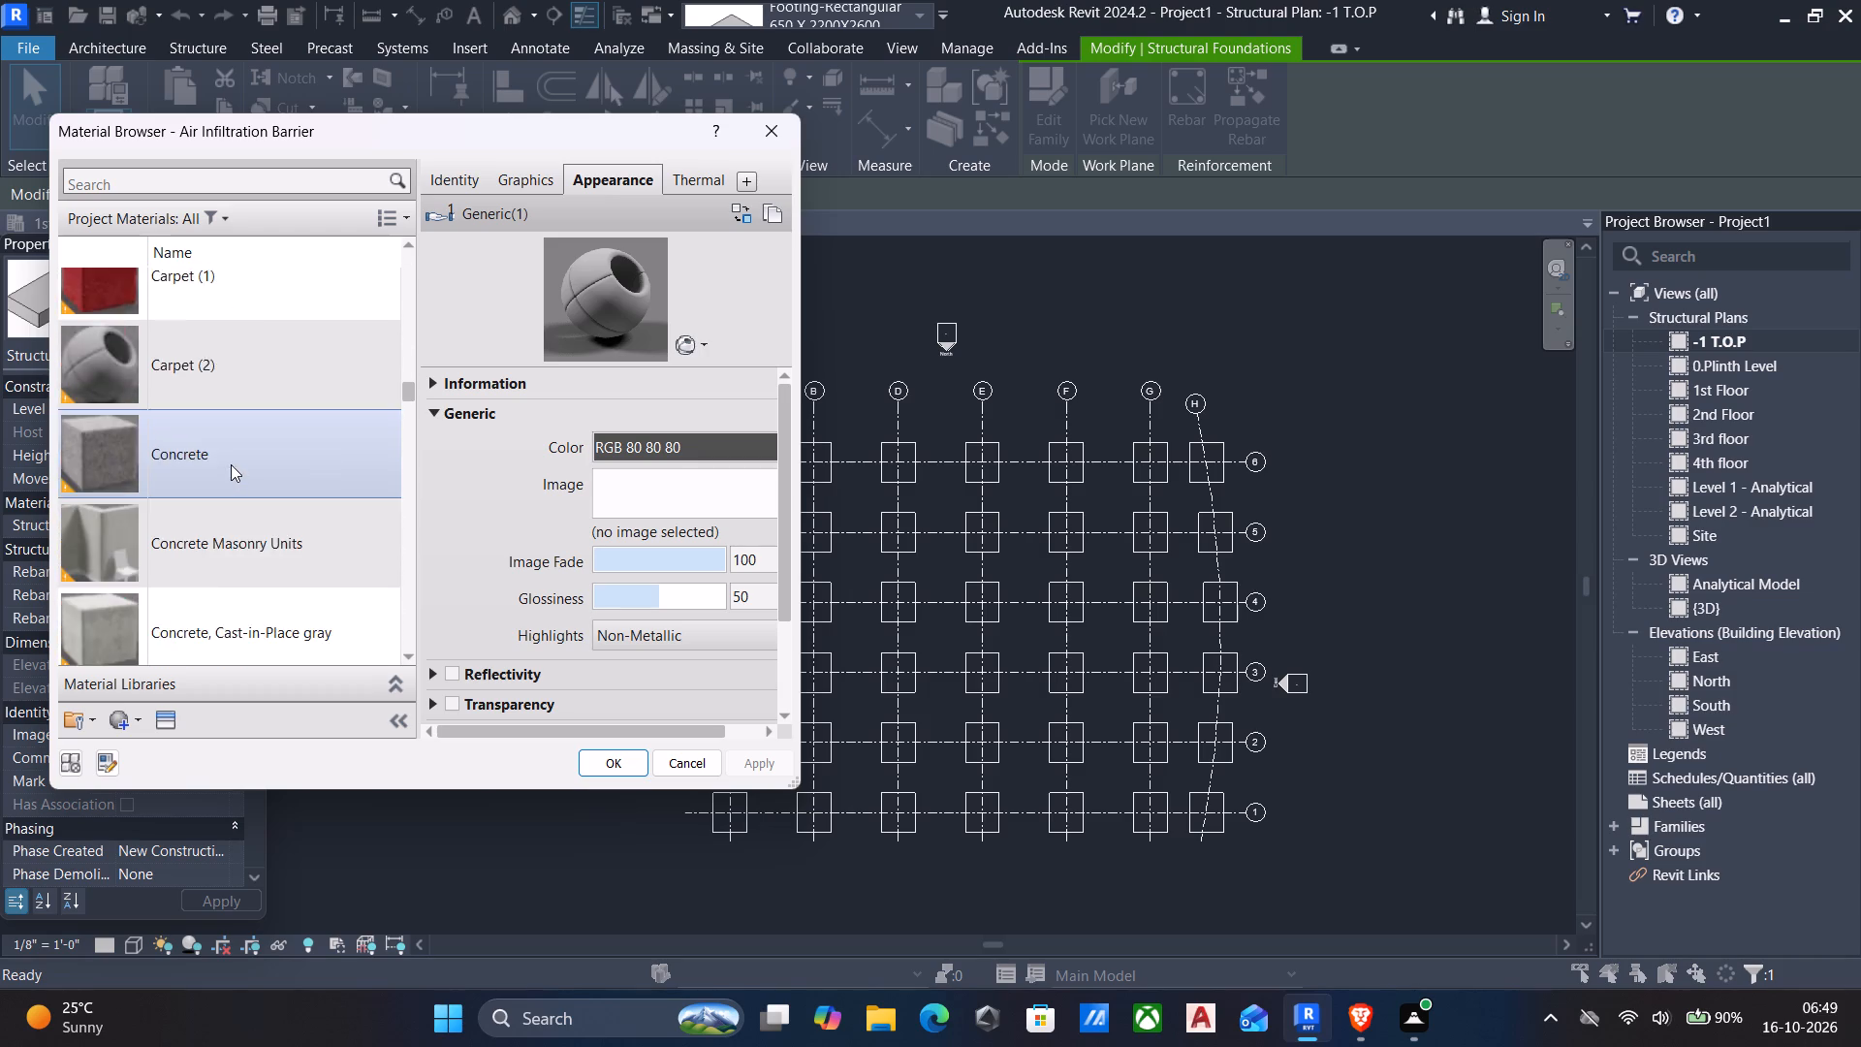
{"action": "scroll", "coordinate": [231, 464], "scroll_direction": "down", "scroll_amount": 3}
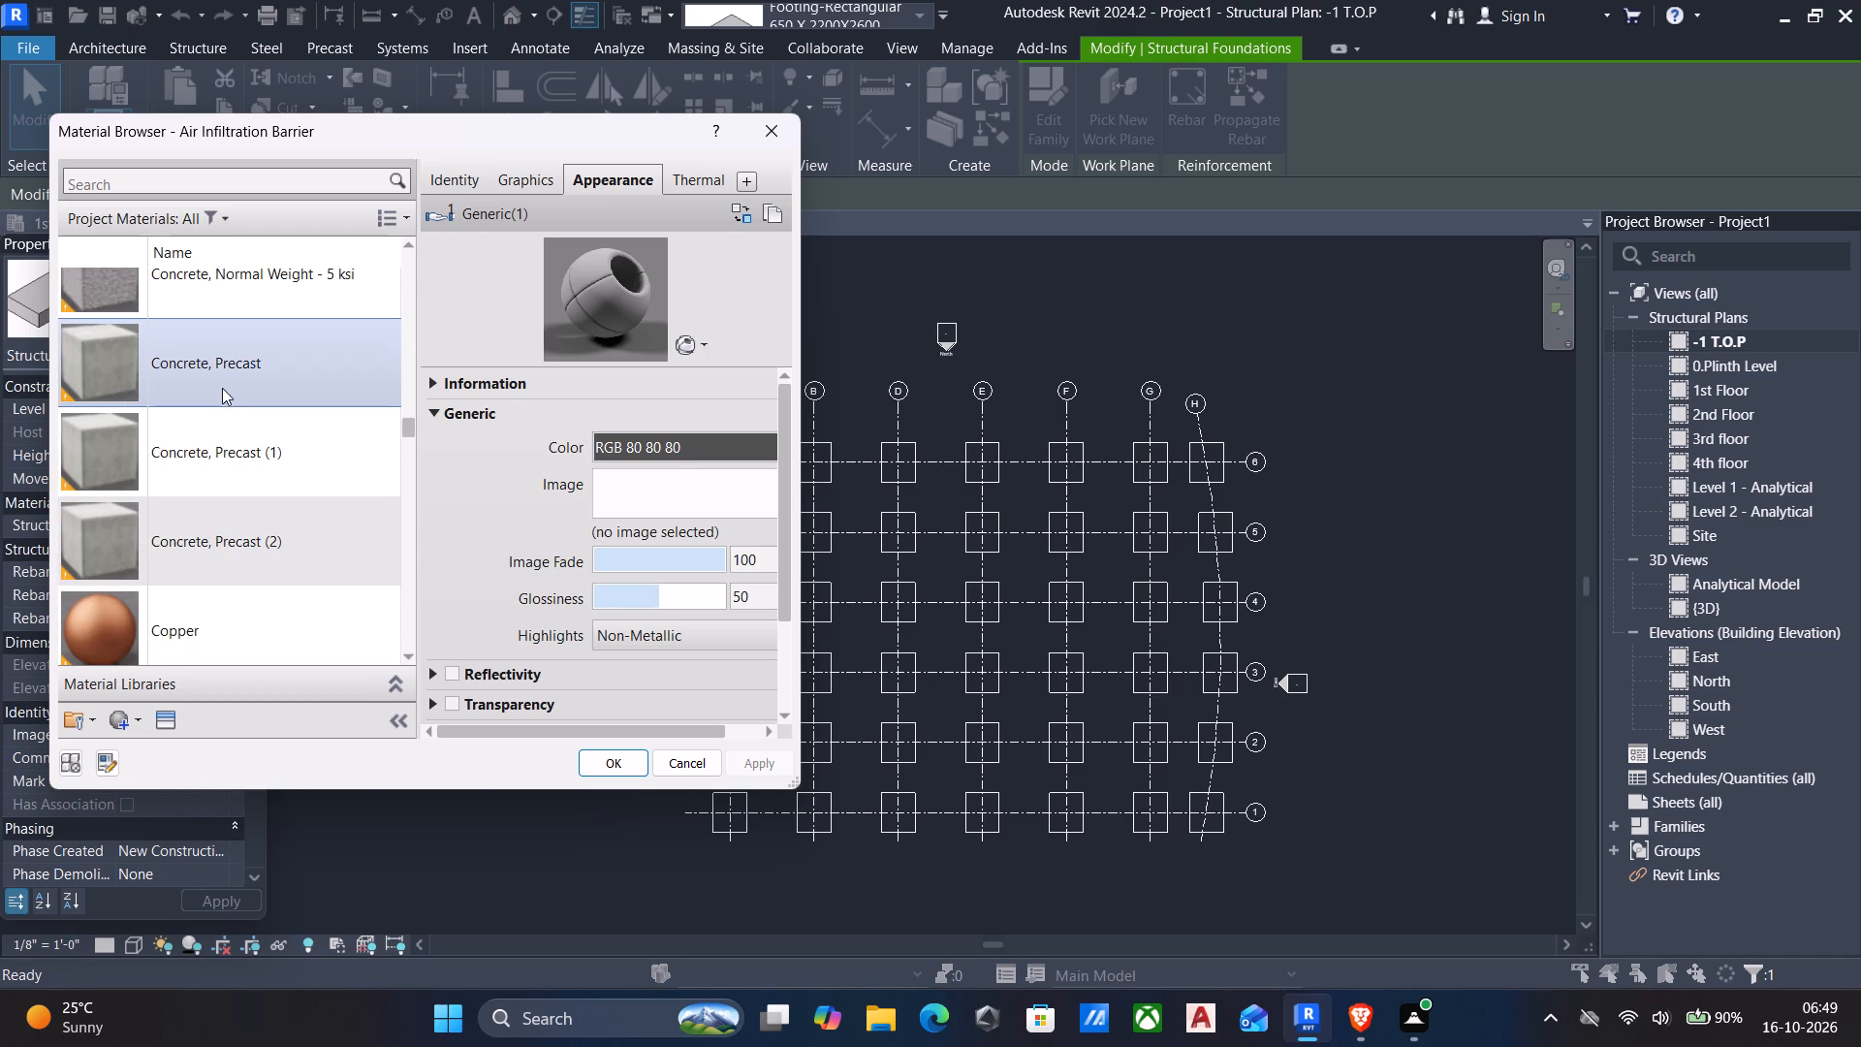
{"action": "left_click", "coordinate": [221, 377]}
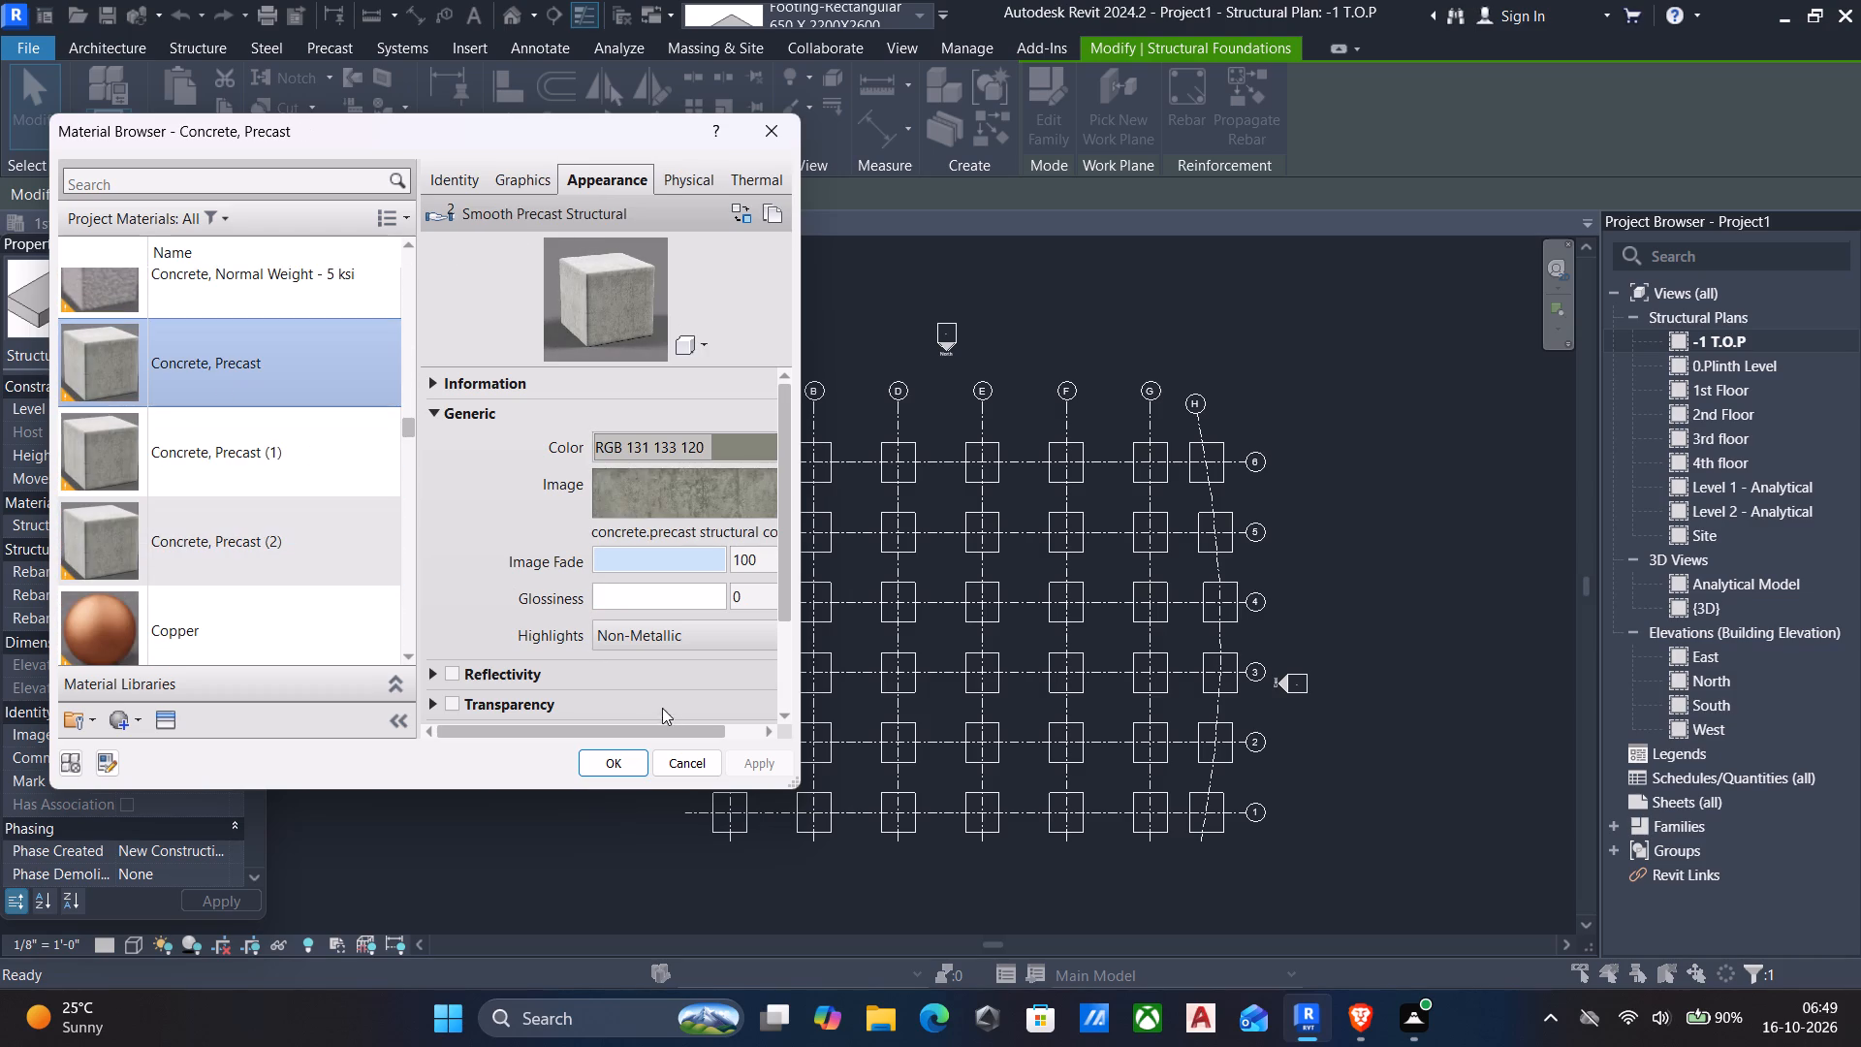
{"action": "left_click", "coordinate": [619, 756]}
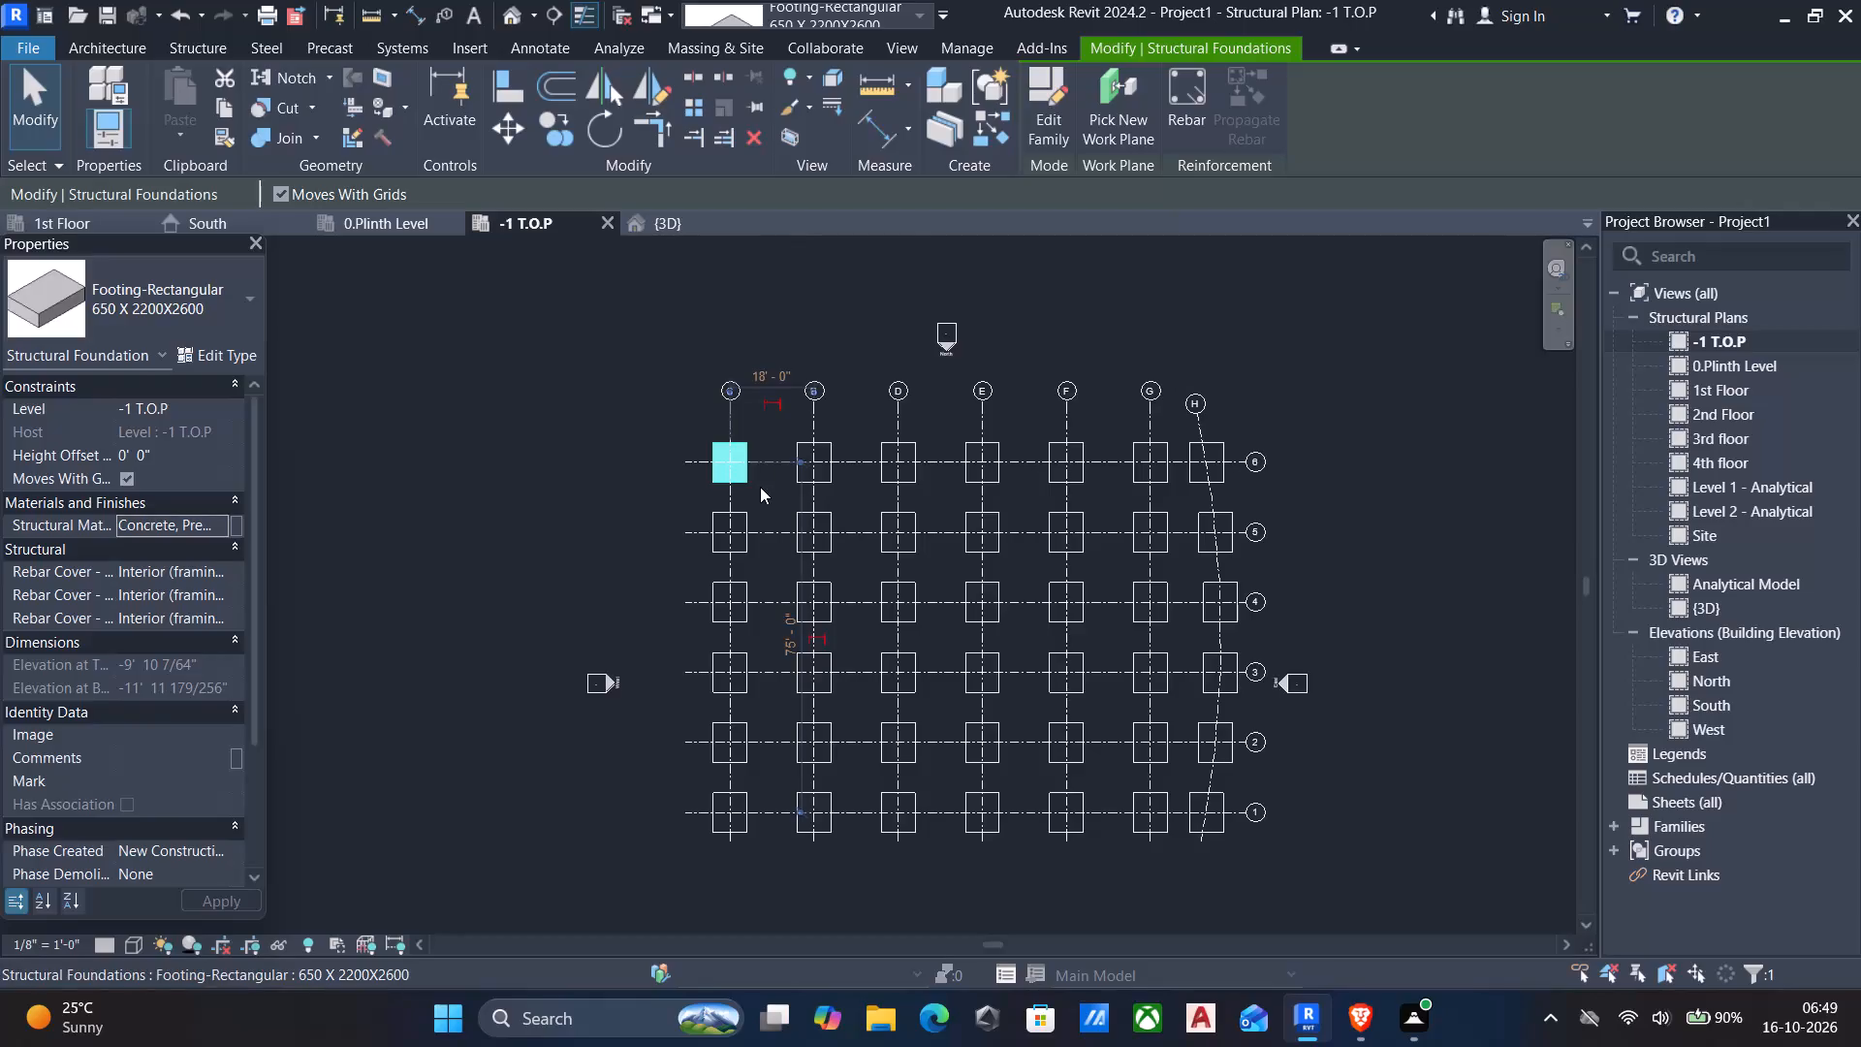
{"action": "key", "text": "Escape"}
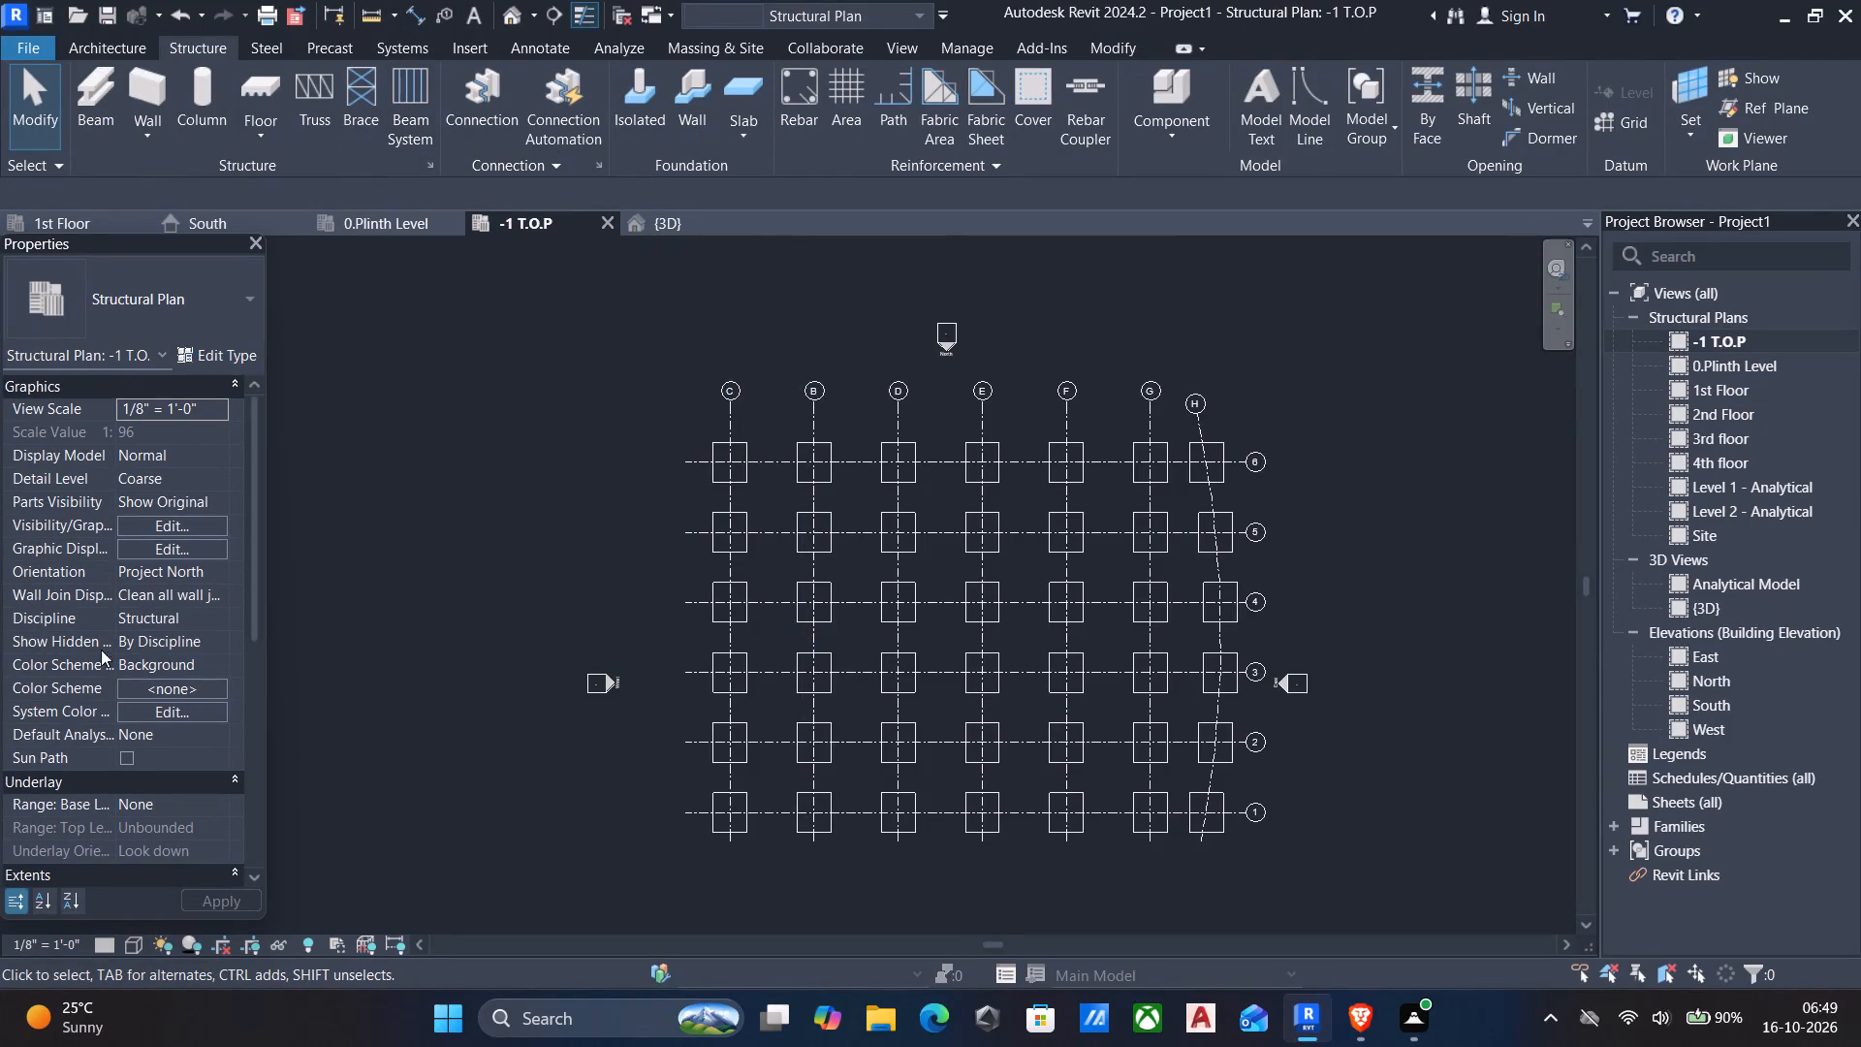
Set the visual style of the -1 T.O.P plan to Realistic.
{"action": "left_click", "coordinate": [133, 936]}
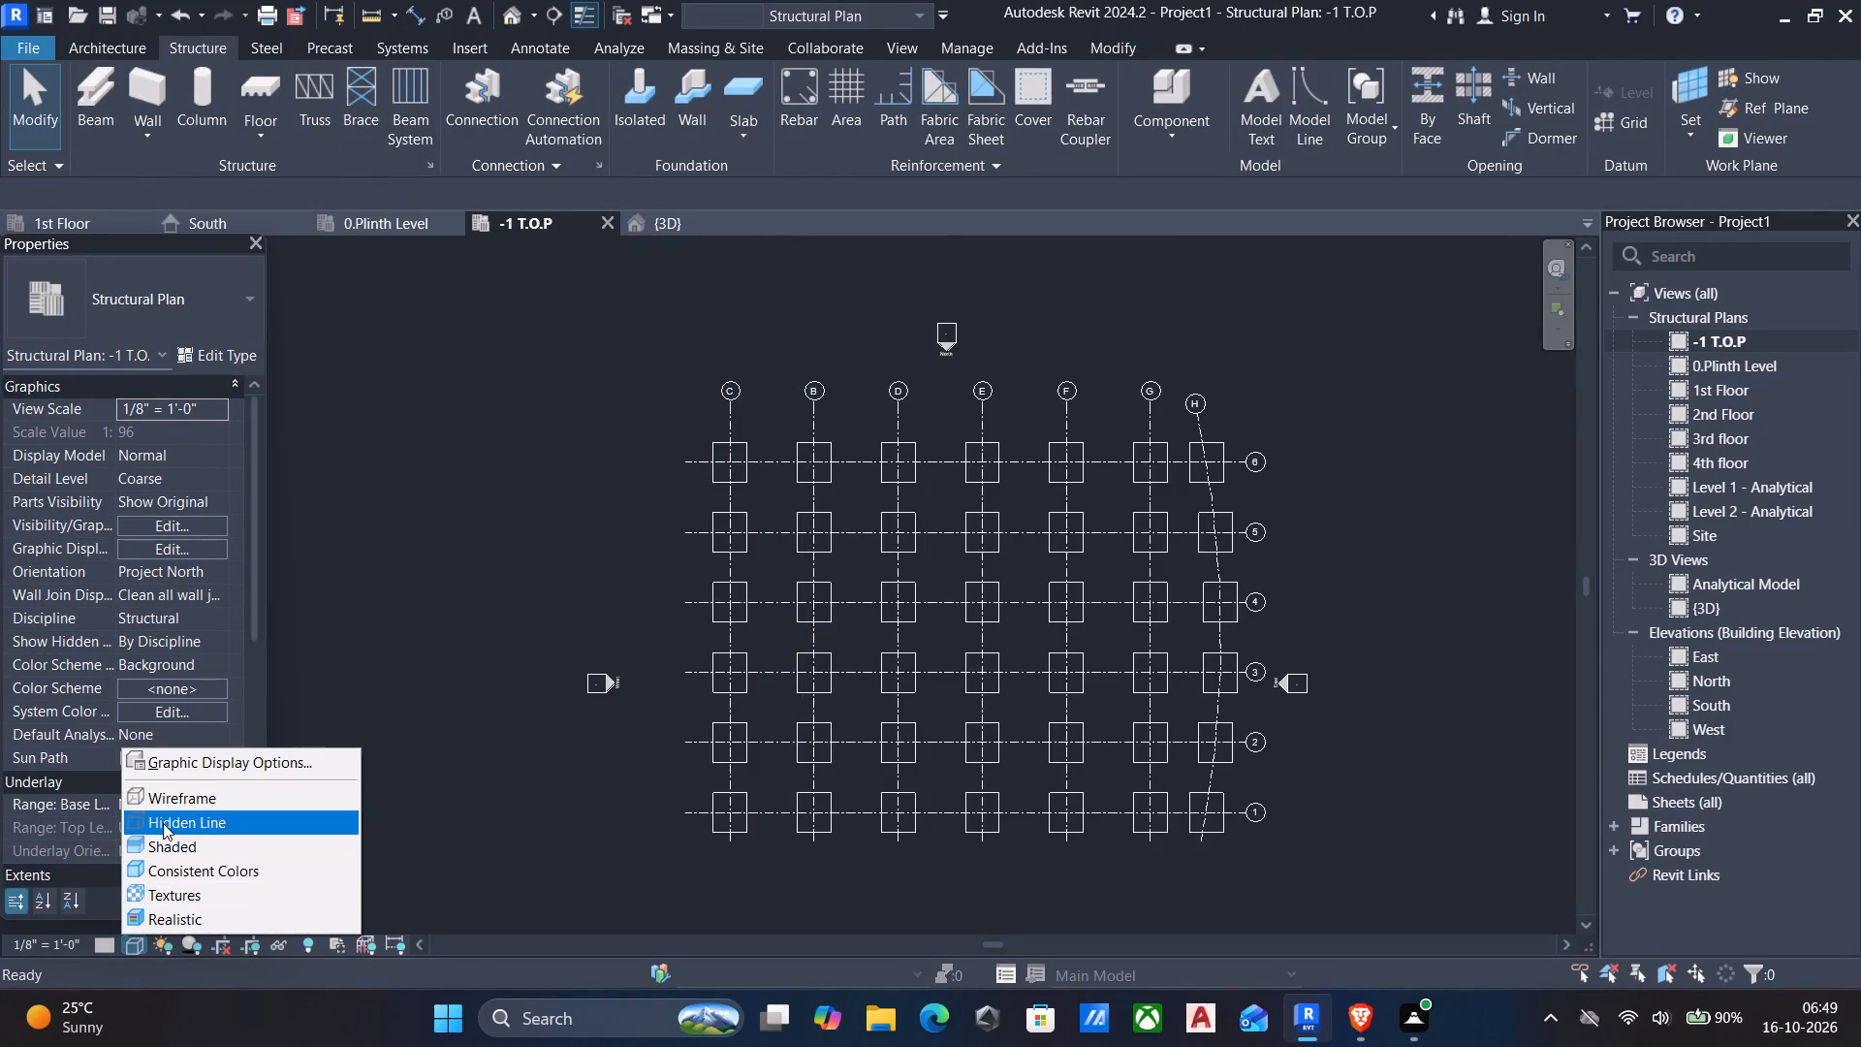
{"action": "left_click", "coordinate": [155, 912]}
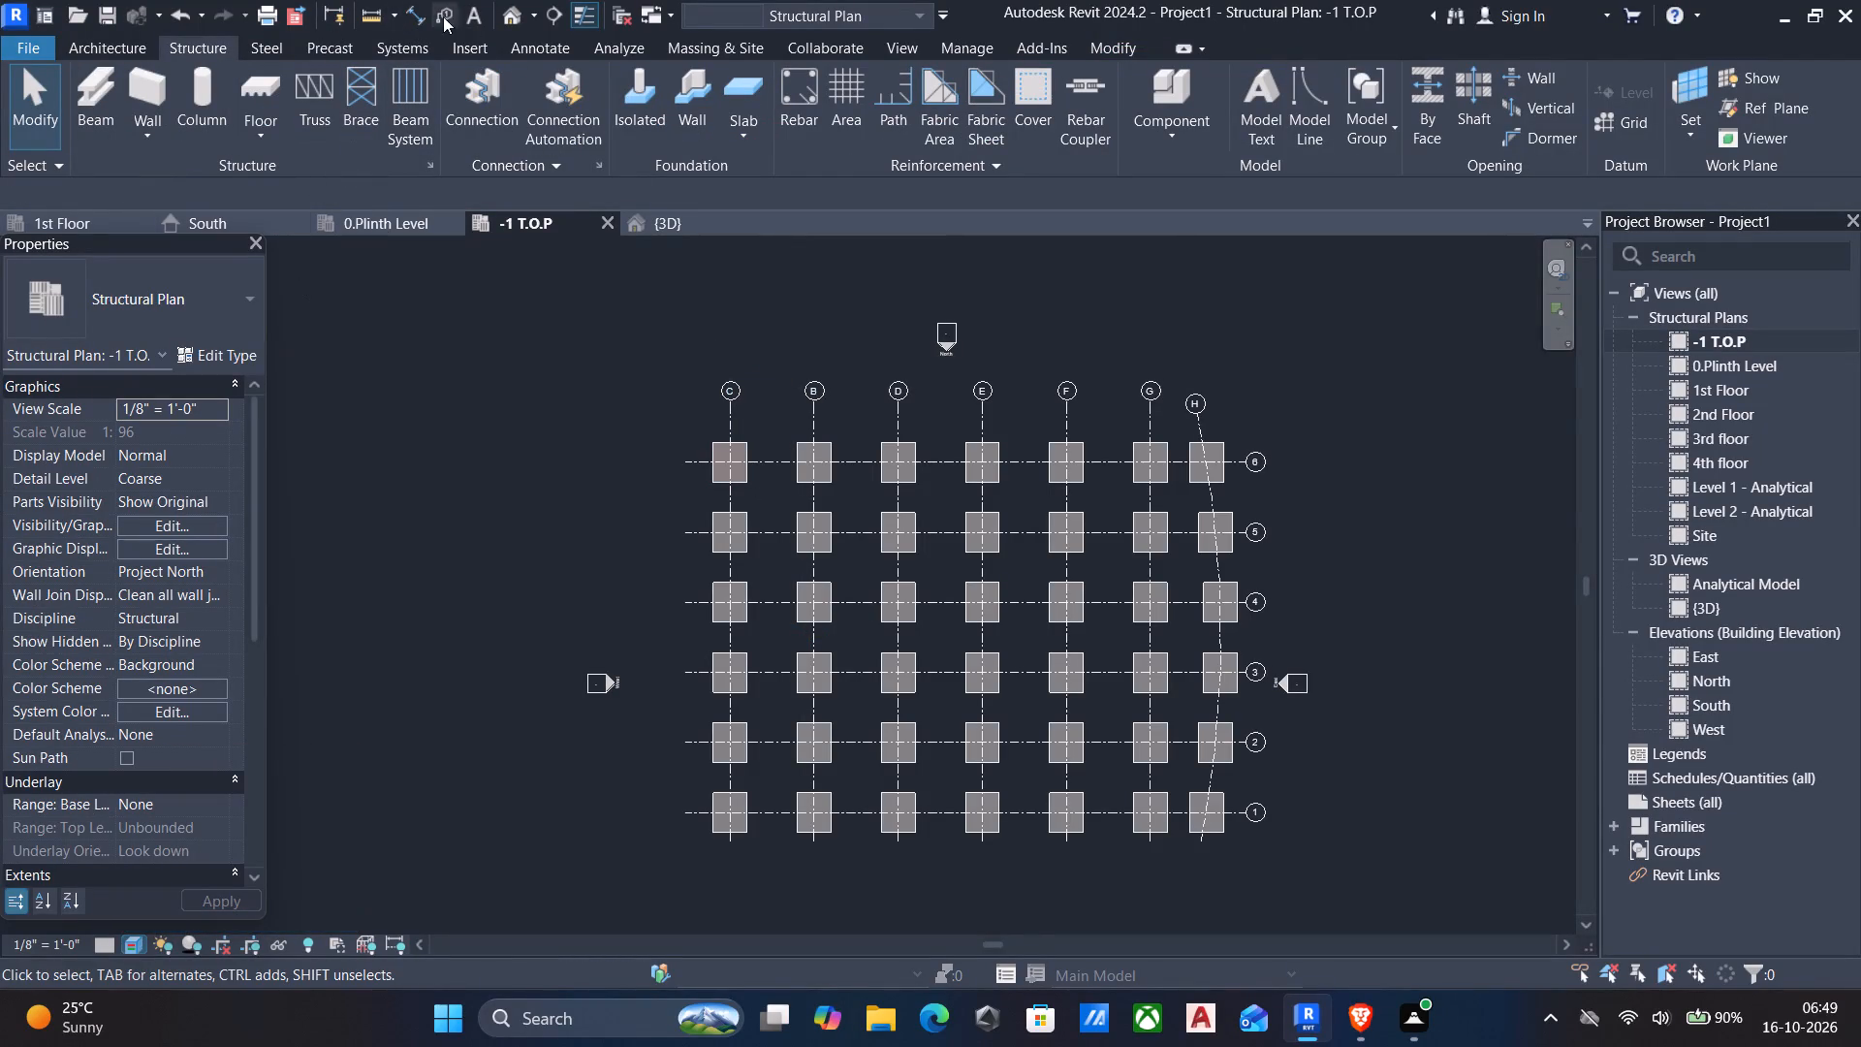
Examine the footings up close and as a whole in the default 3D view.
{"action": "left_click", "coordinate": [513, 15]}
{"action": "scroll", "coordinate": [701, 840], "scroll_direction": "up", "scroll_amount": 5}
{"action": "middle_click_drag", "start_coordinate": [700, 821], "coordinate": [708, 749]}
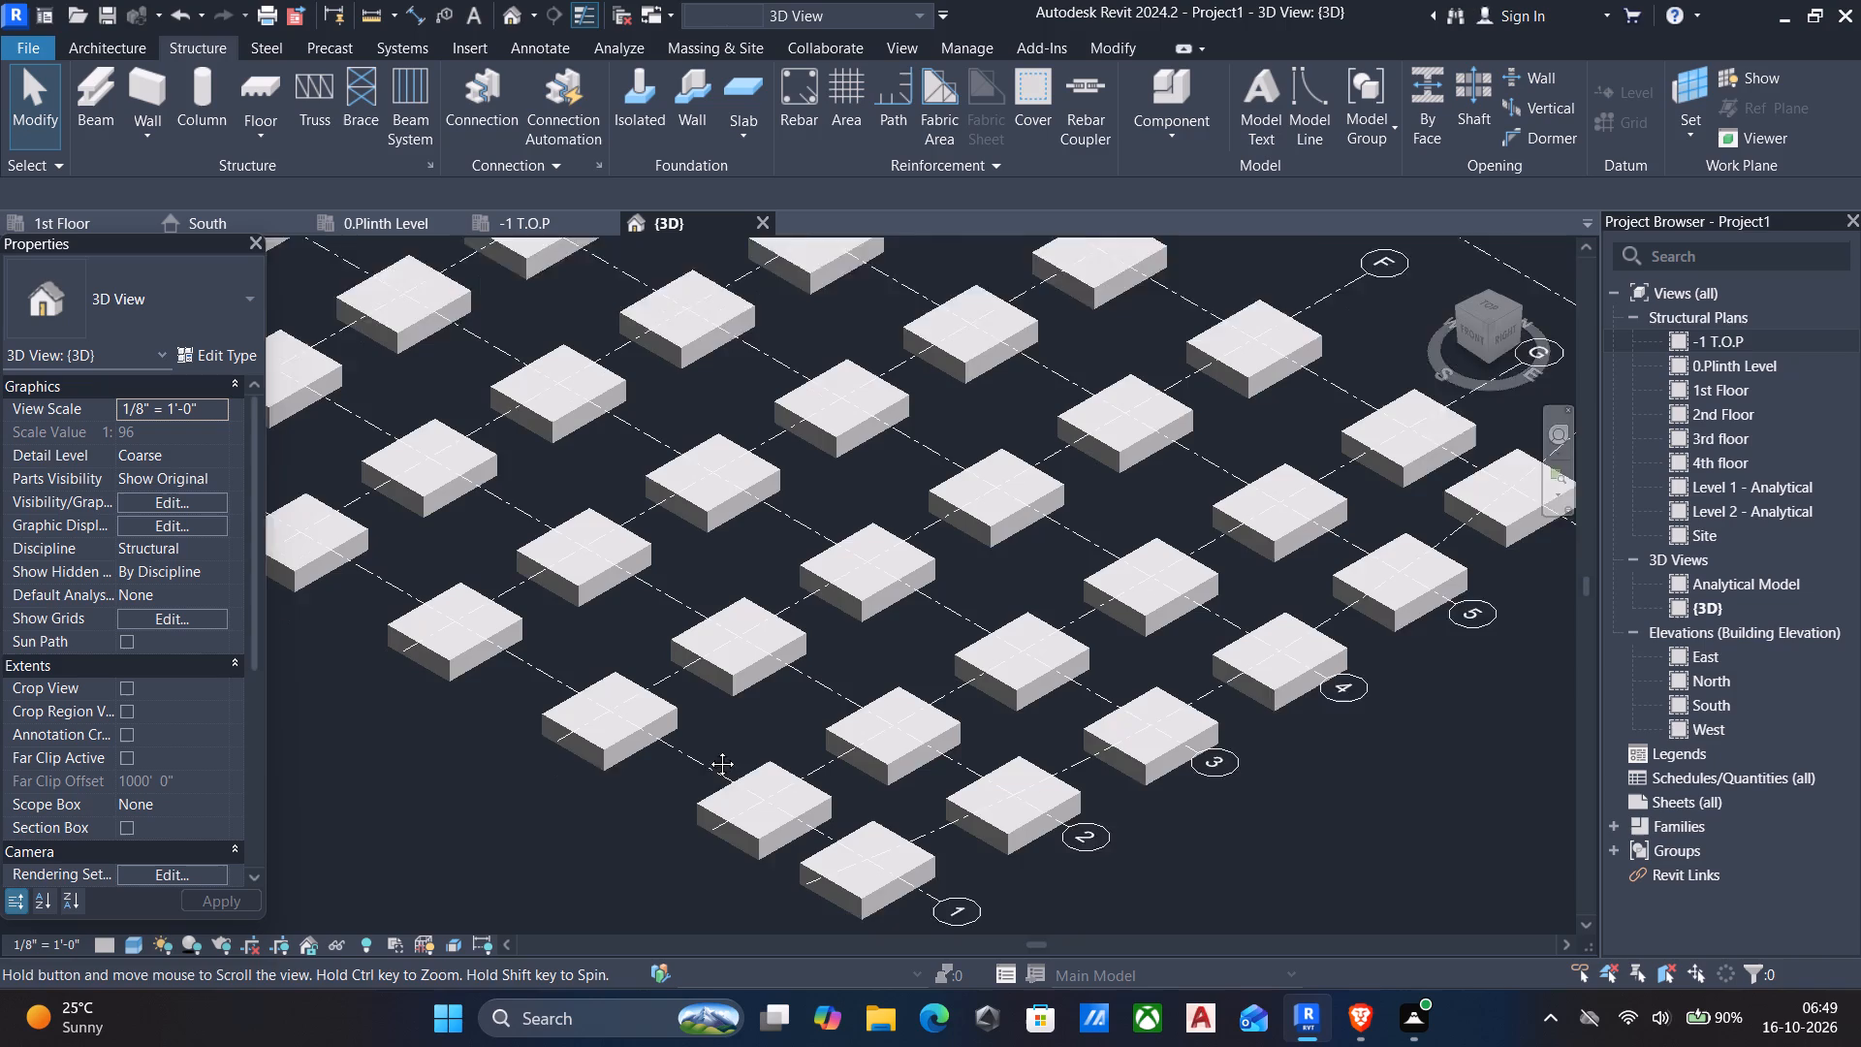
{"action": "middle_click_drag", "start_coordinate": [708, 749], "coordinate": [723, 676]}
{"action": "scroll", "coordinate": [802, 715], "scroll_direction": "up", "scroll_amount": 17}
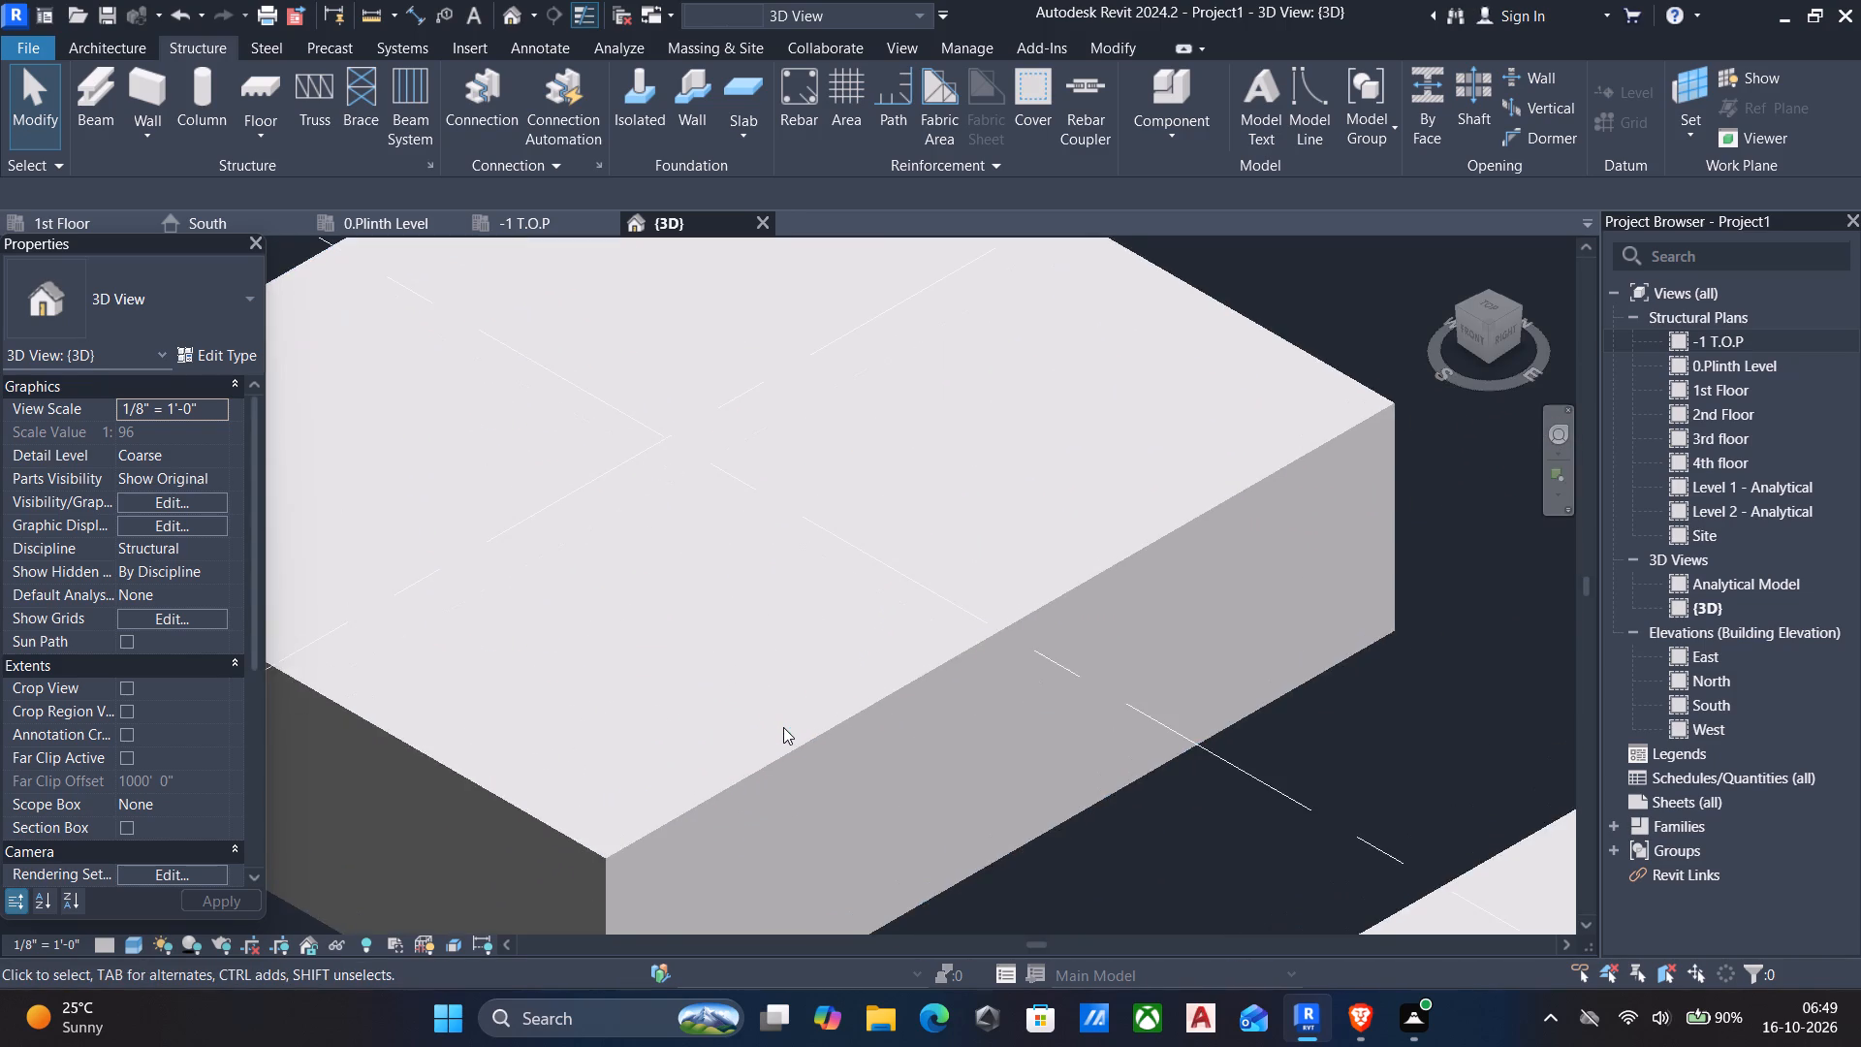
{"action": "scroll", "coordinate": [783, 727], "scroll_direction": "down", "scroll_amount": 20}
{"action": "scroll", "coordinate": [783, 712], "scroll_direction": "down", "scroll_amount": 1}
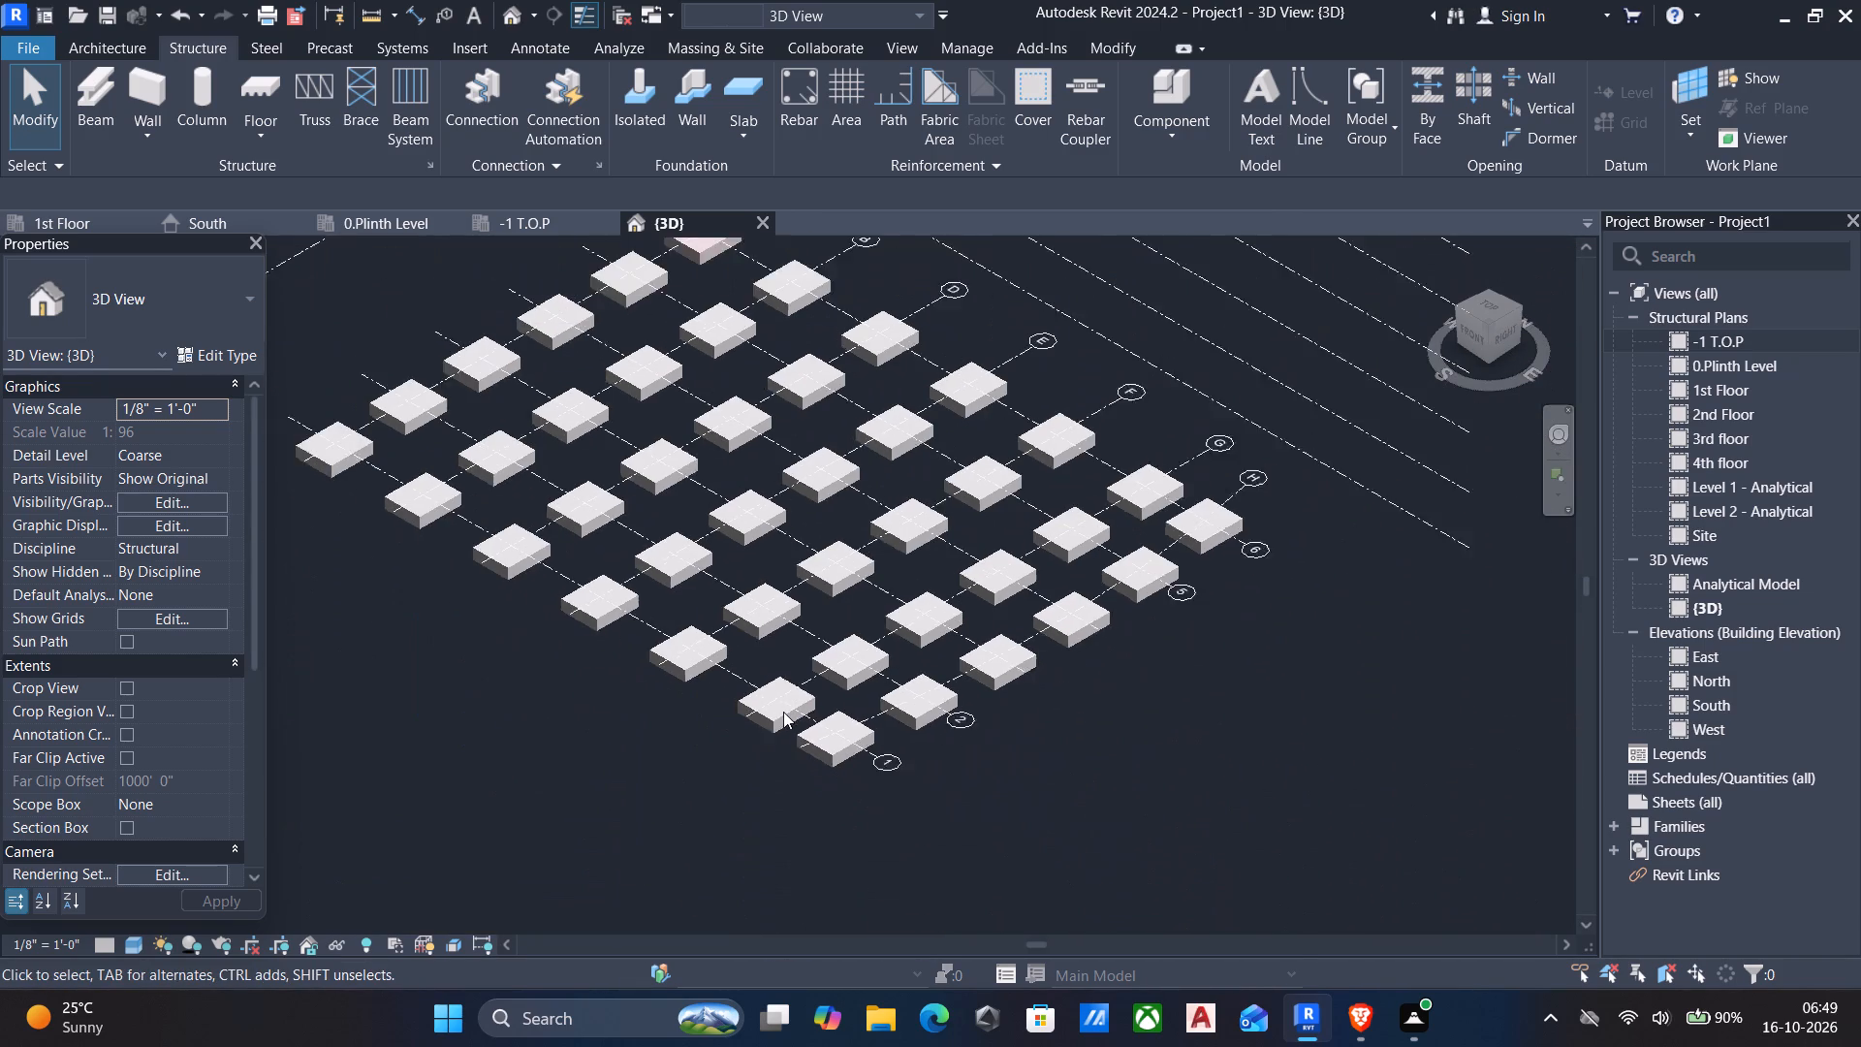
{"action": "scroll", "coordinate": [783, 712], "scroll_direction": "down", "scroll_amount": 1}
{"action": "middle_click_drag", "start_coordinate": [721, 694], "coordinate": [770, 742]}
Return to the -1 T.O.P plan, start placing a vertical structural column, and open the family loader.
{"action": "double_click", "coordinate": [1755, 336]}
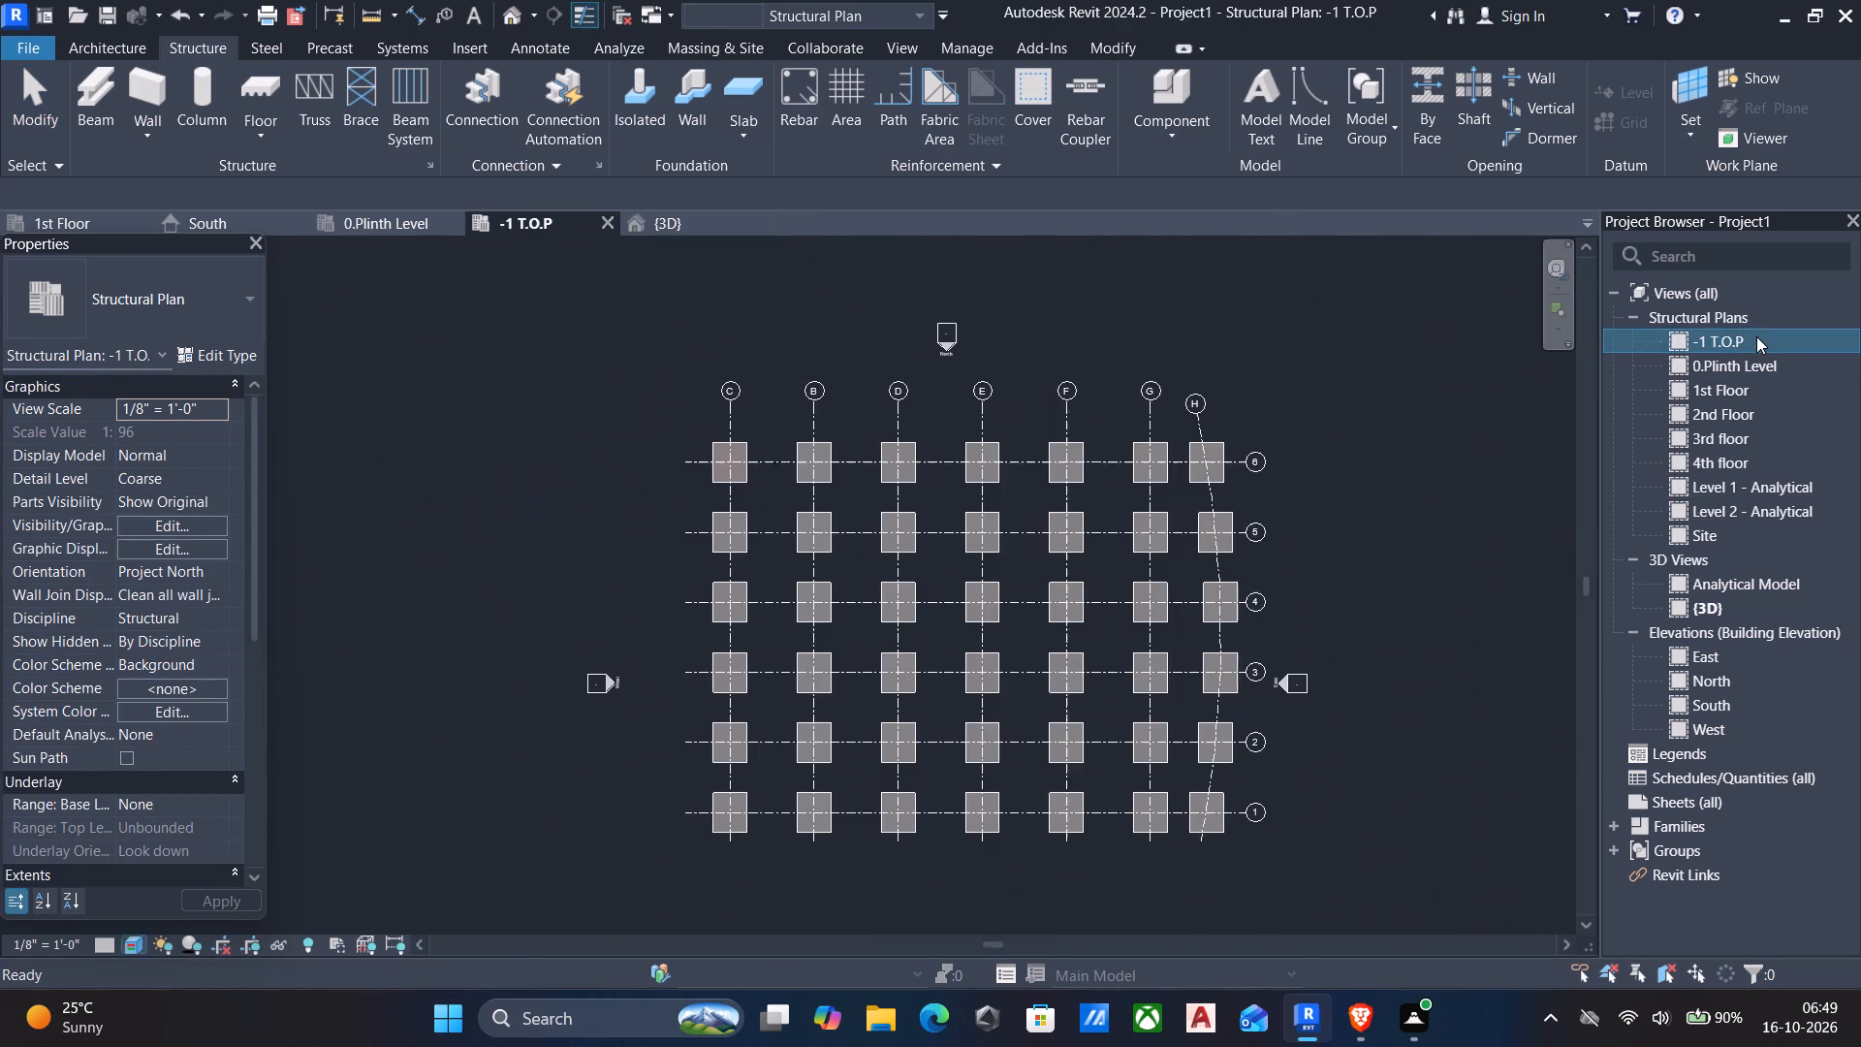
{"action": "middle_click_drag", "start_coordinate": [1122, 530], "coordinate": [1114, 512]}
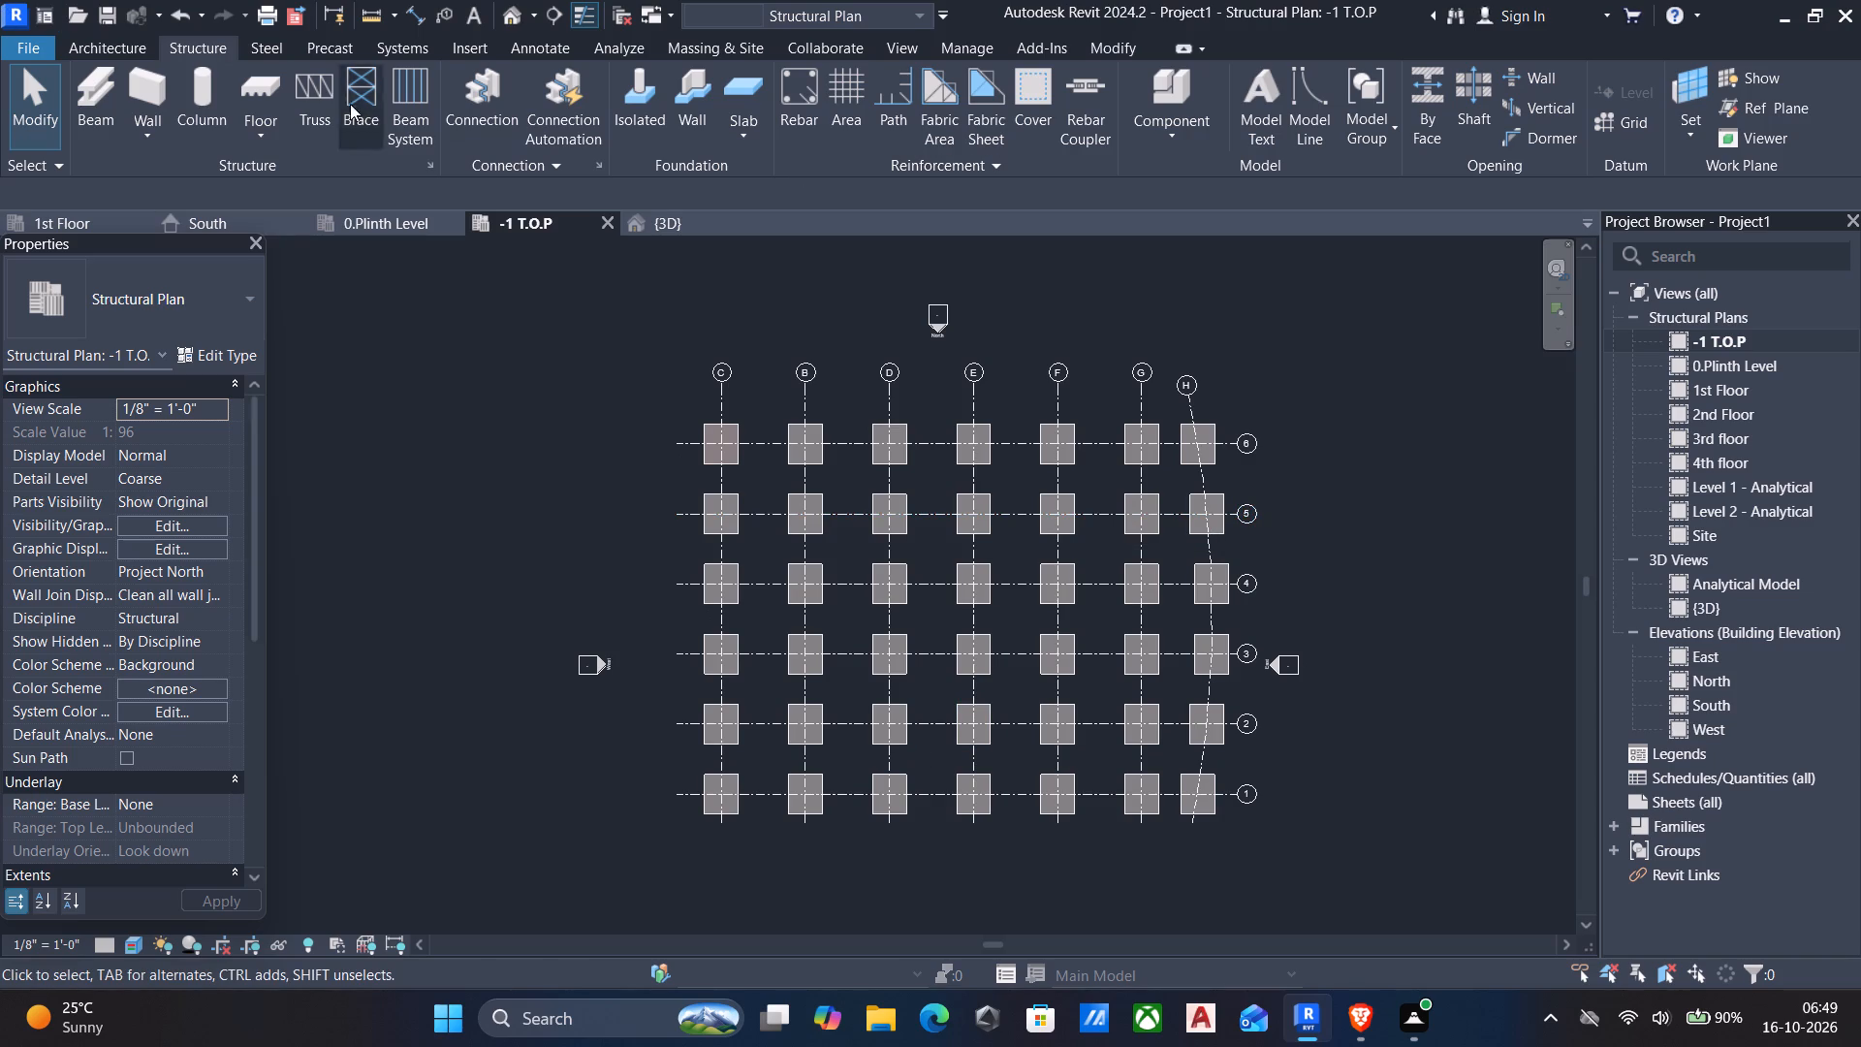
{"action": "left_click", "coordinate": [205, 107]}
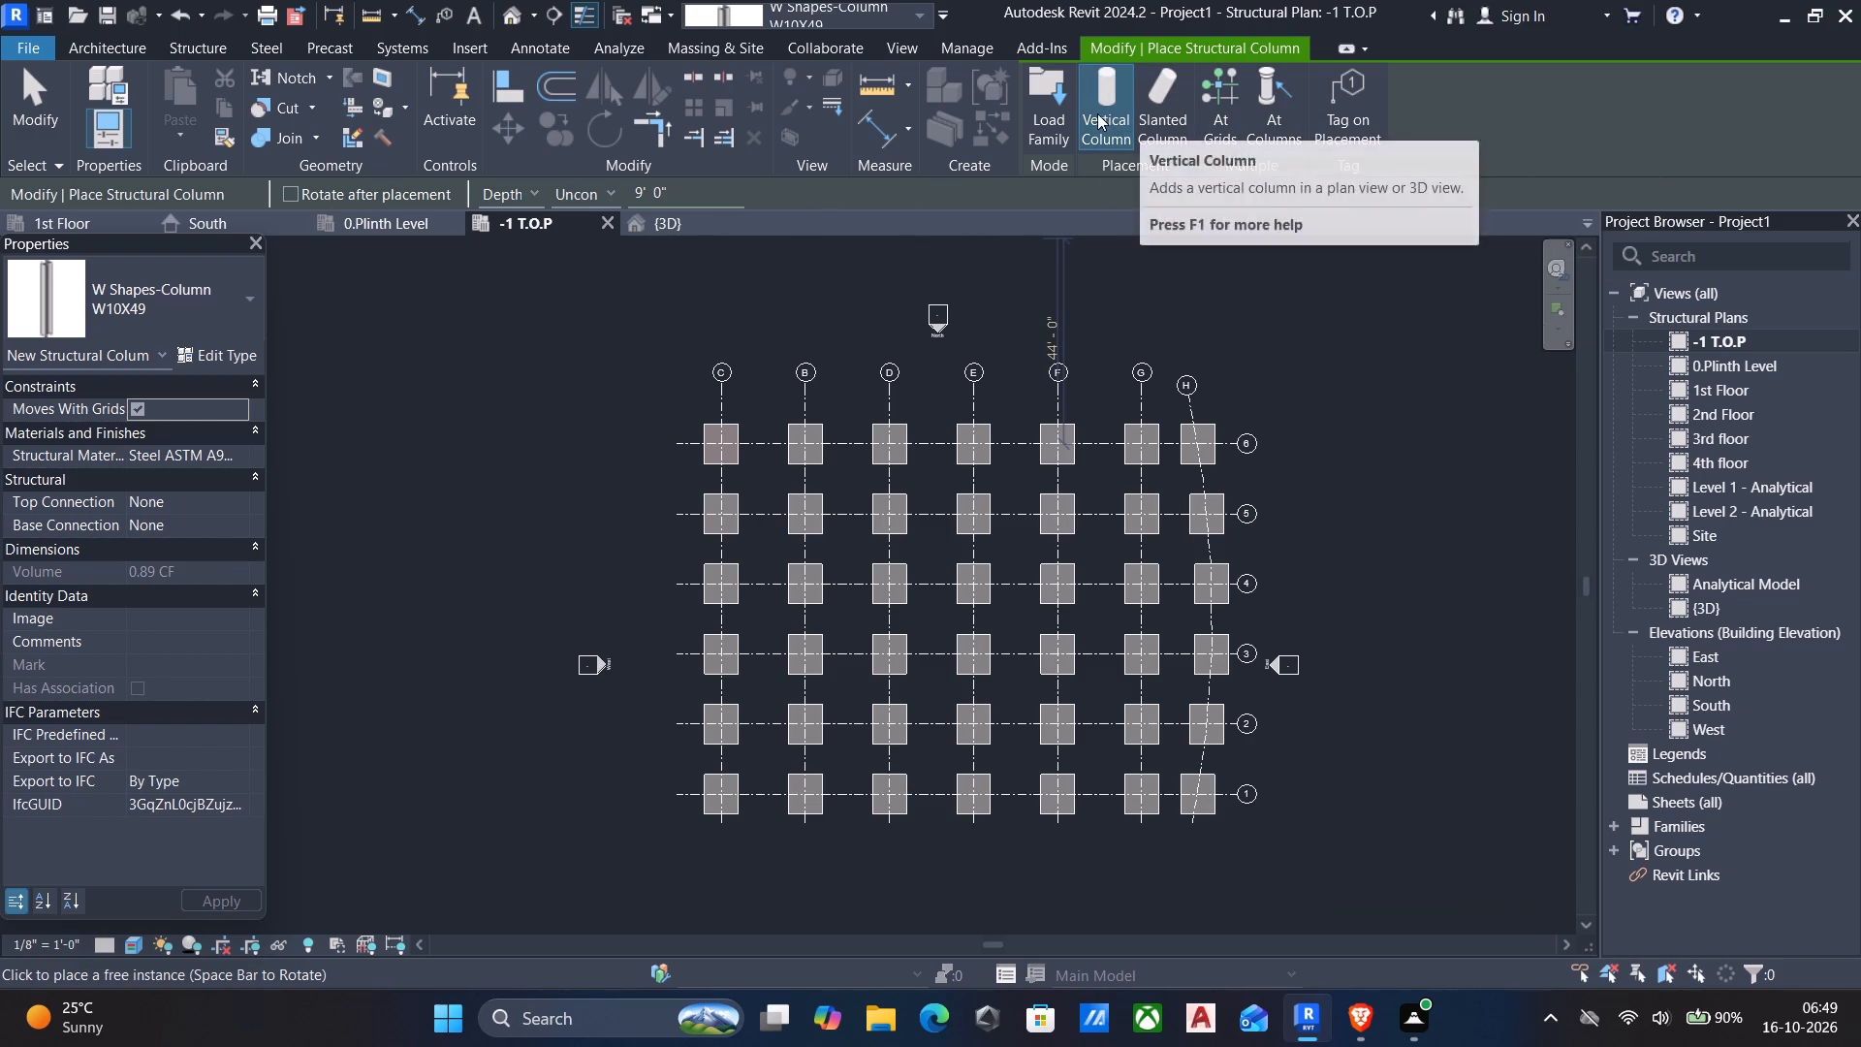
{"action": "left_click", "coordinate": [1047, 110]}
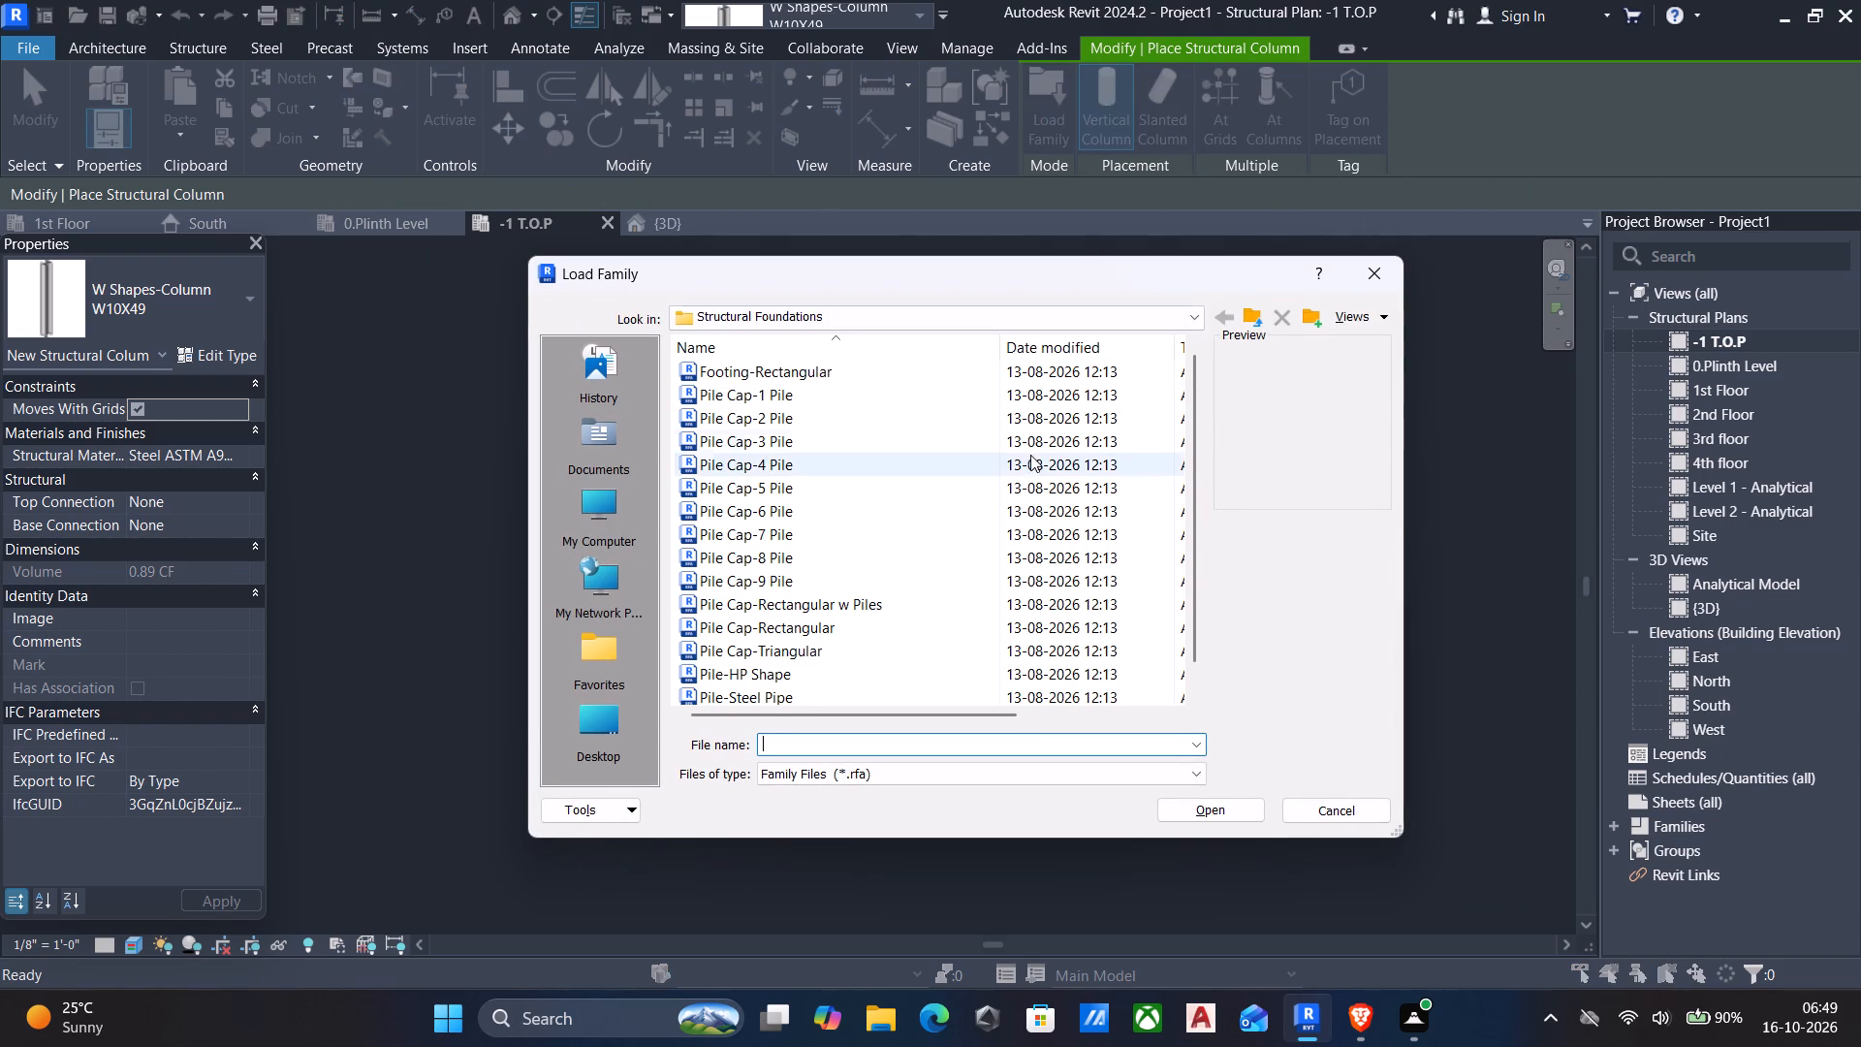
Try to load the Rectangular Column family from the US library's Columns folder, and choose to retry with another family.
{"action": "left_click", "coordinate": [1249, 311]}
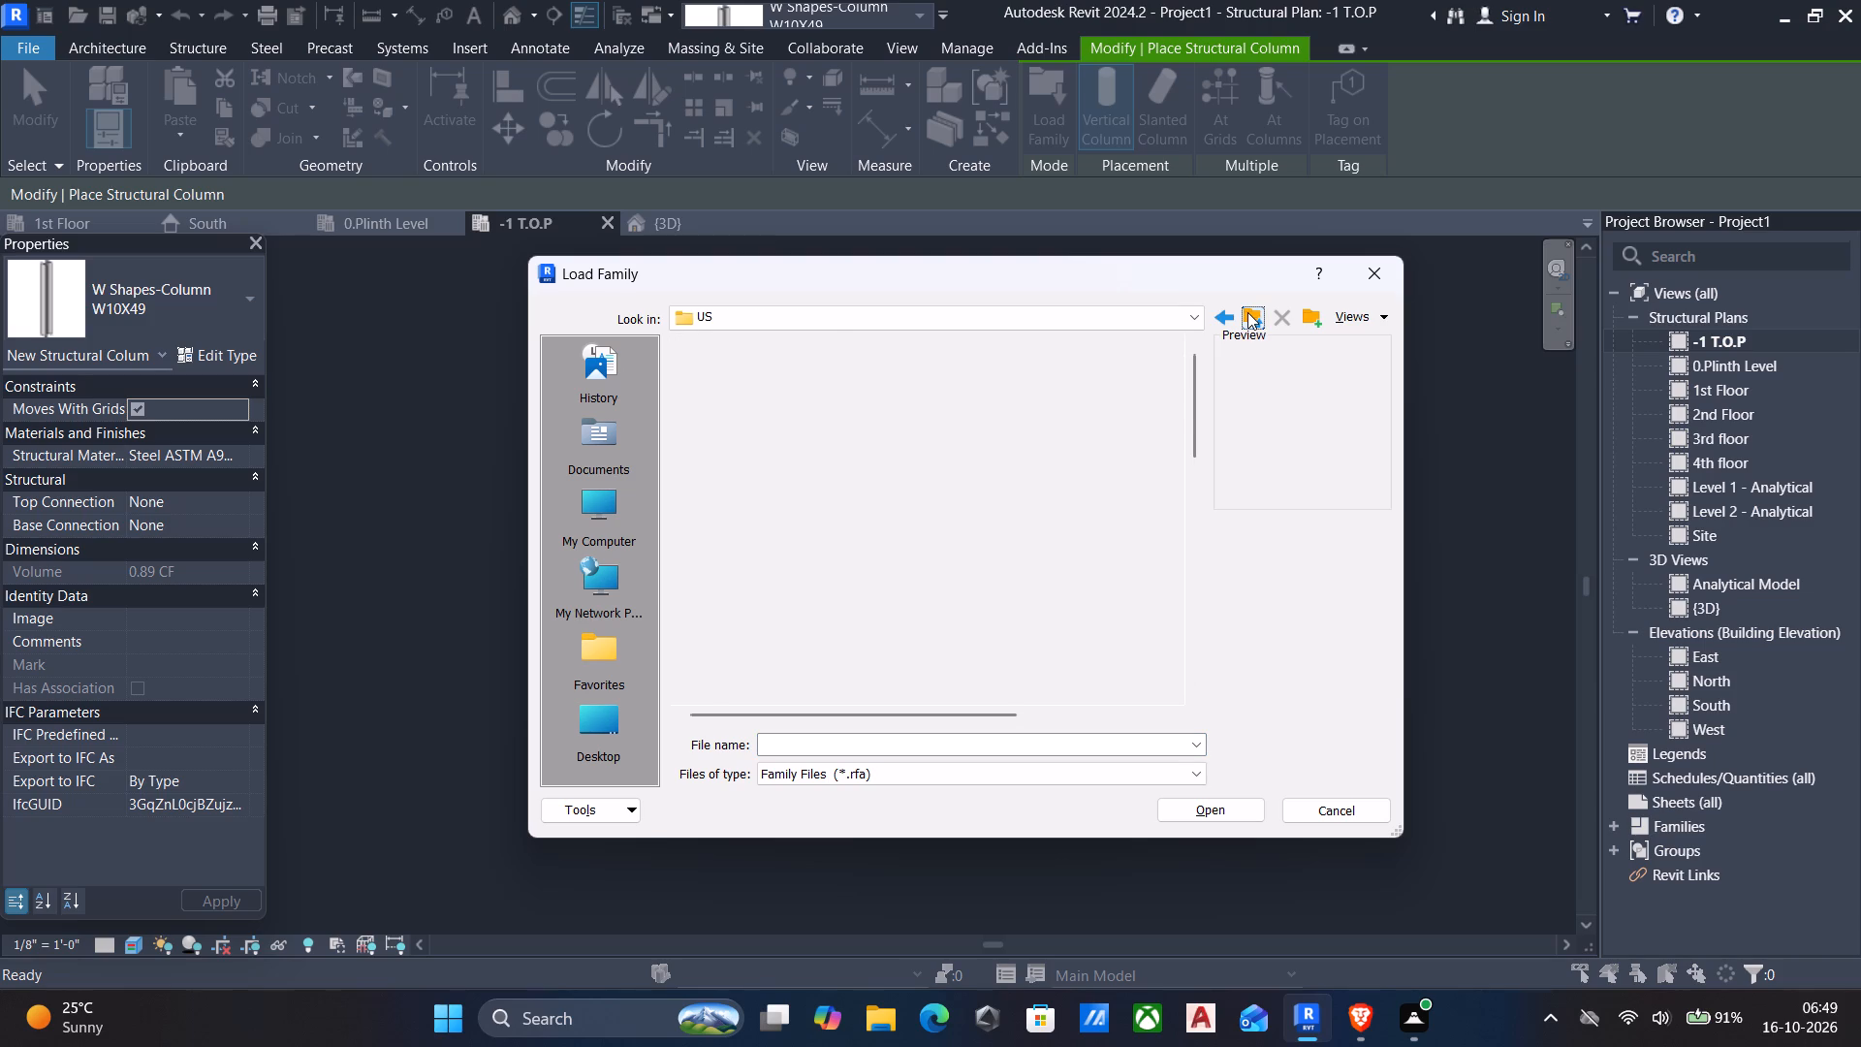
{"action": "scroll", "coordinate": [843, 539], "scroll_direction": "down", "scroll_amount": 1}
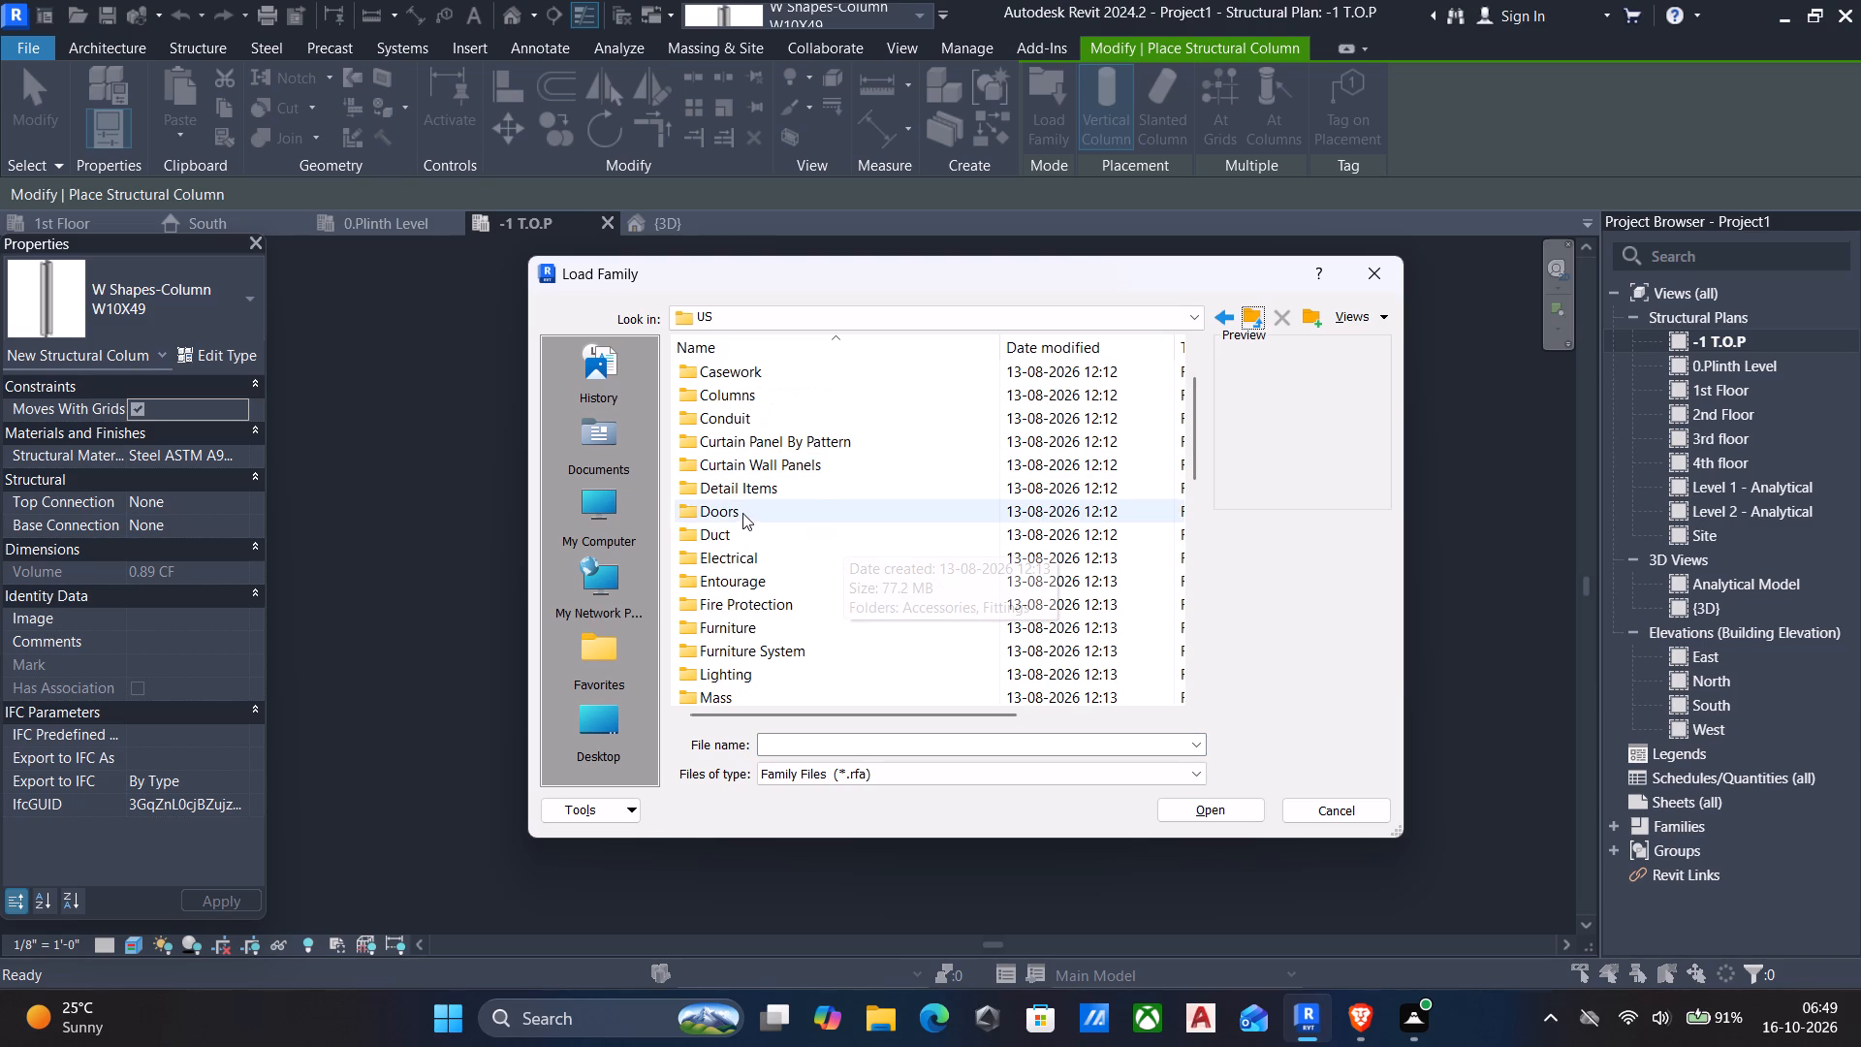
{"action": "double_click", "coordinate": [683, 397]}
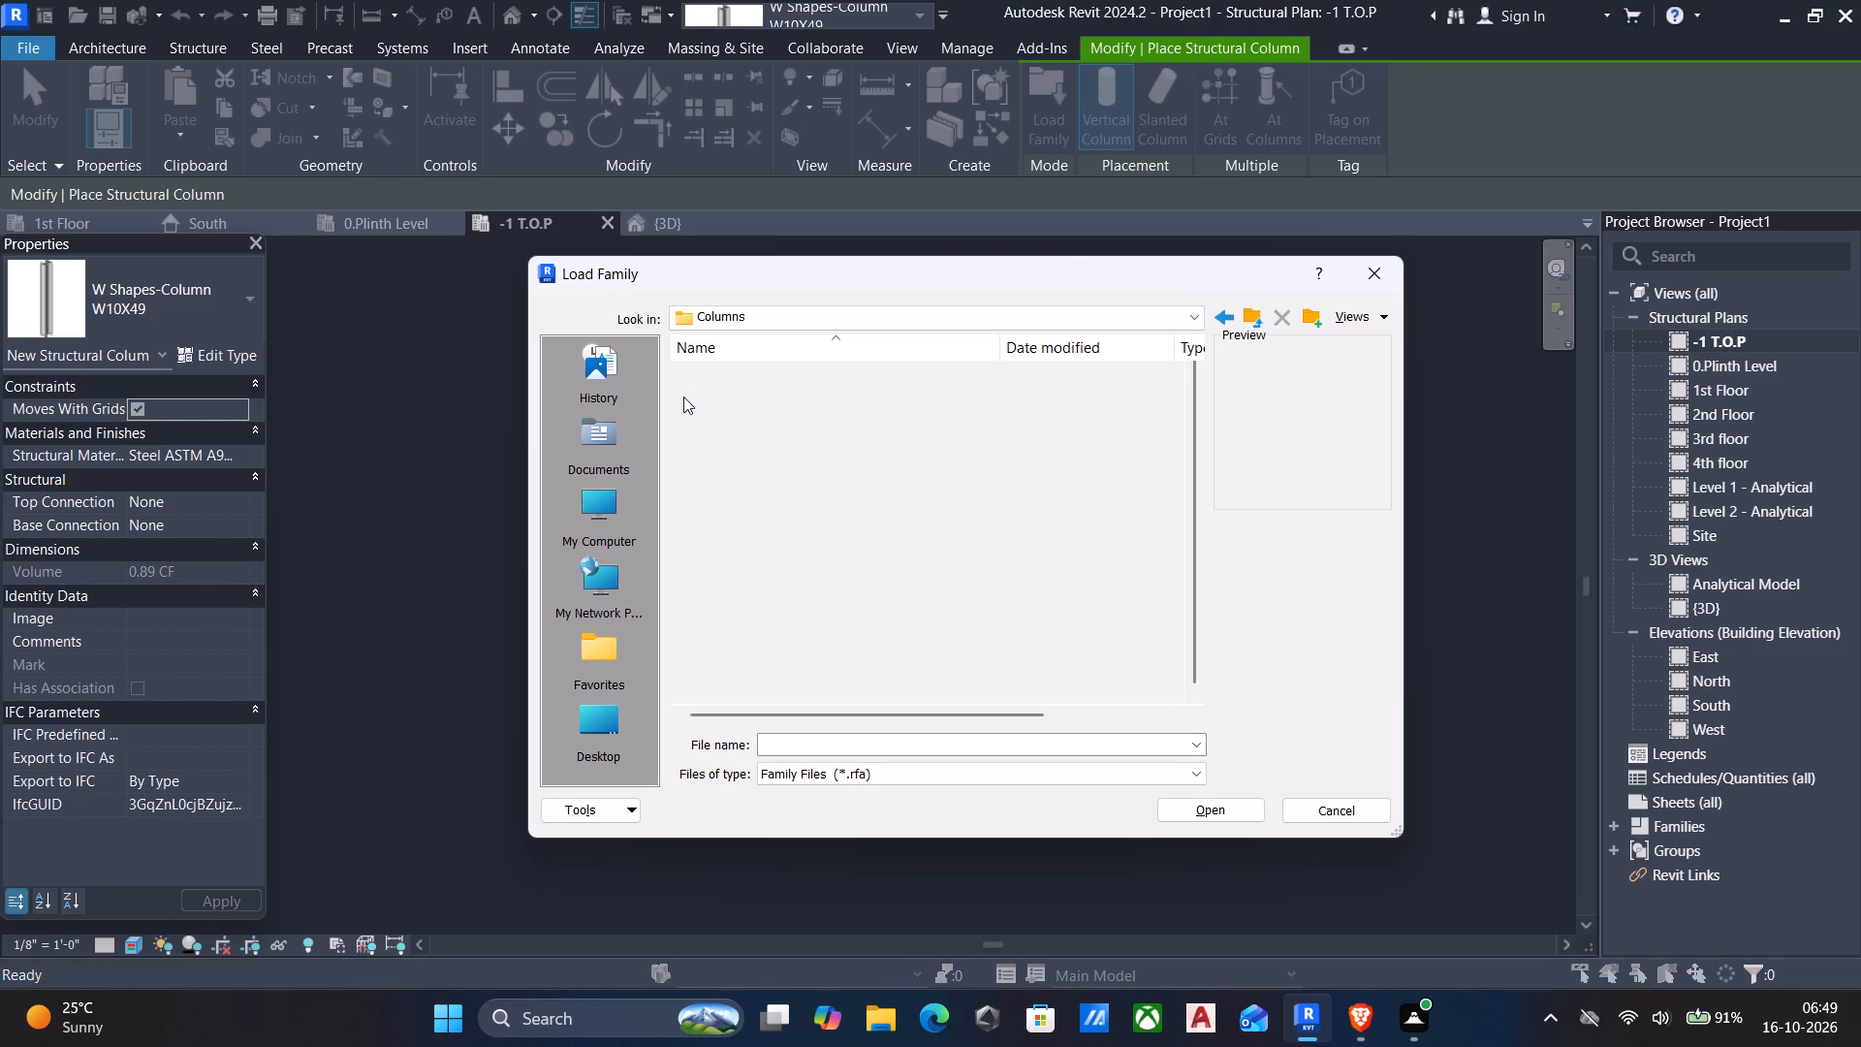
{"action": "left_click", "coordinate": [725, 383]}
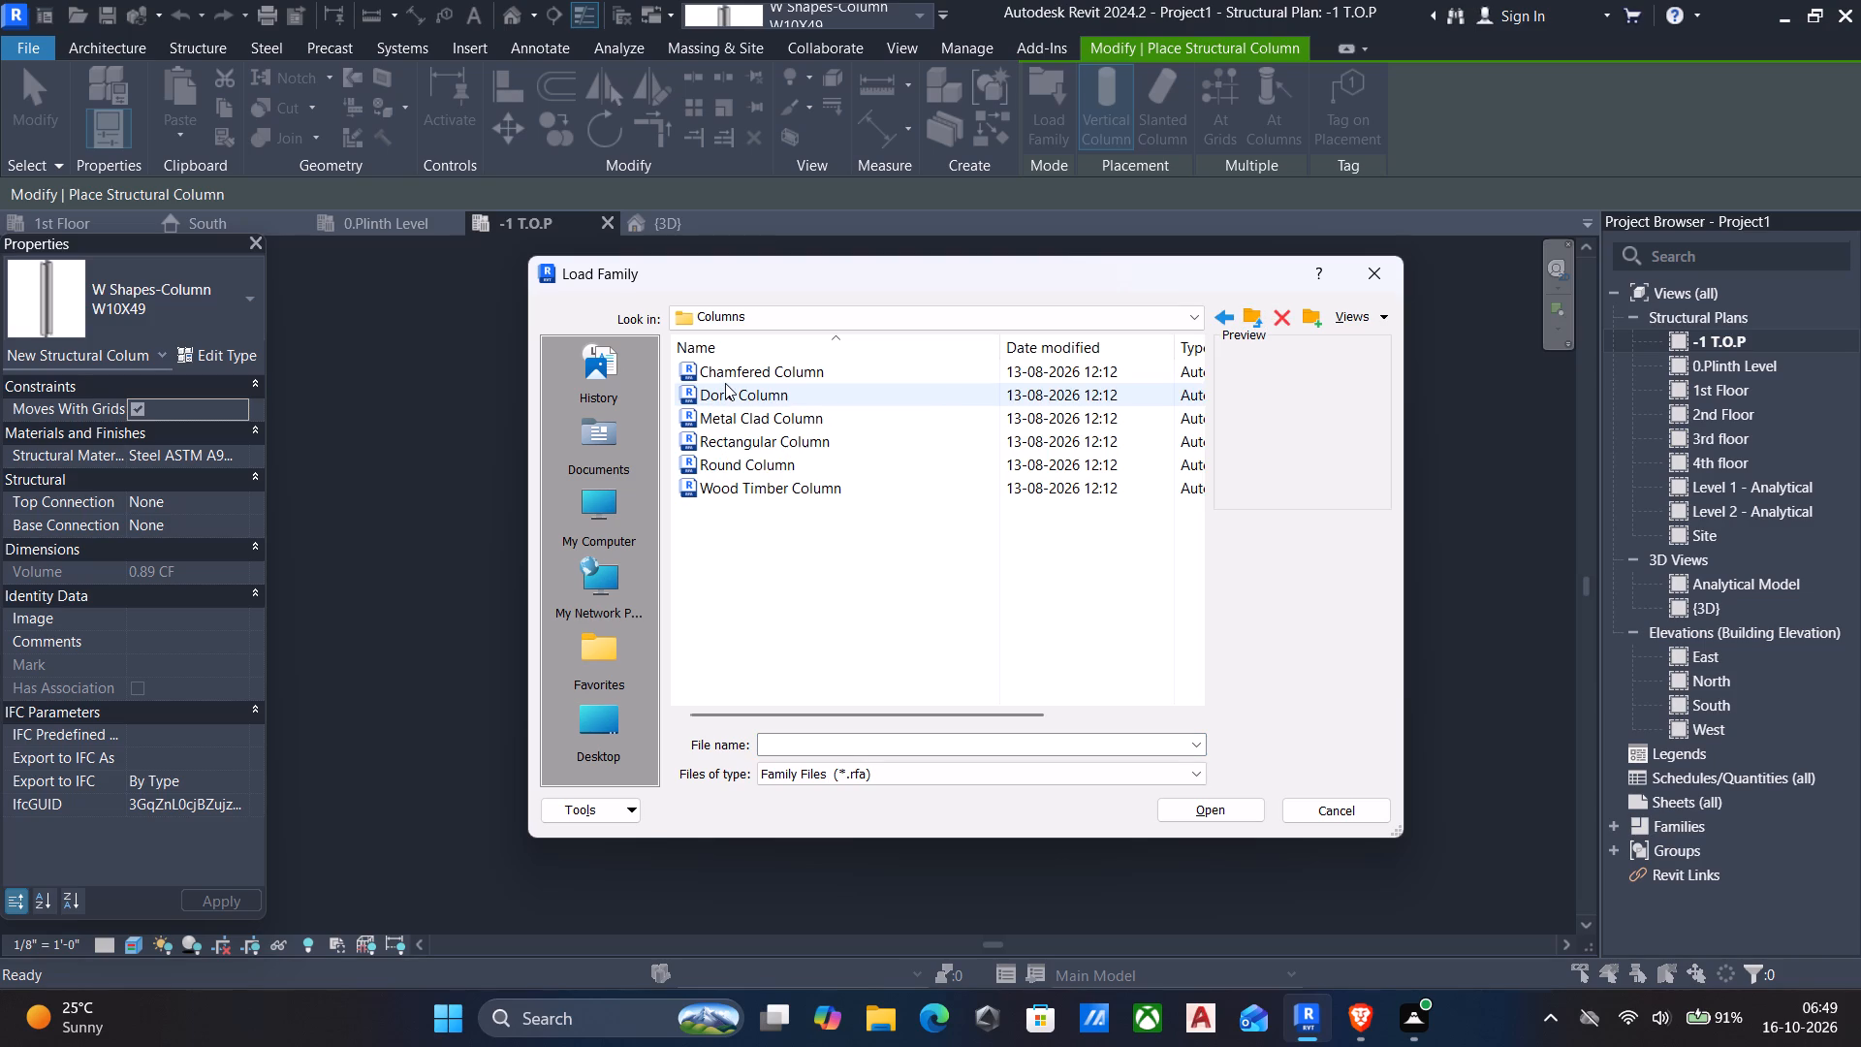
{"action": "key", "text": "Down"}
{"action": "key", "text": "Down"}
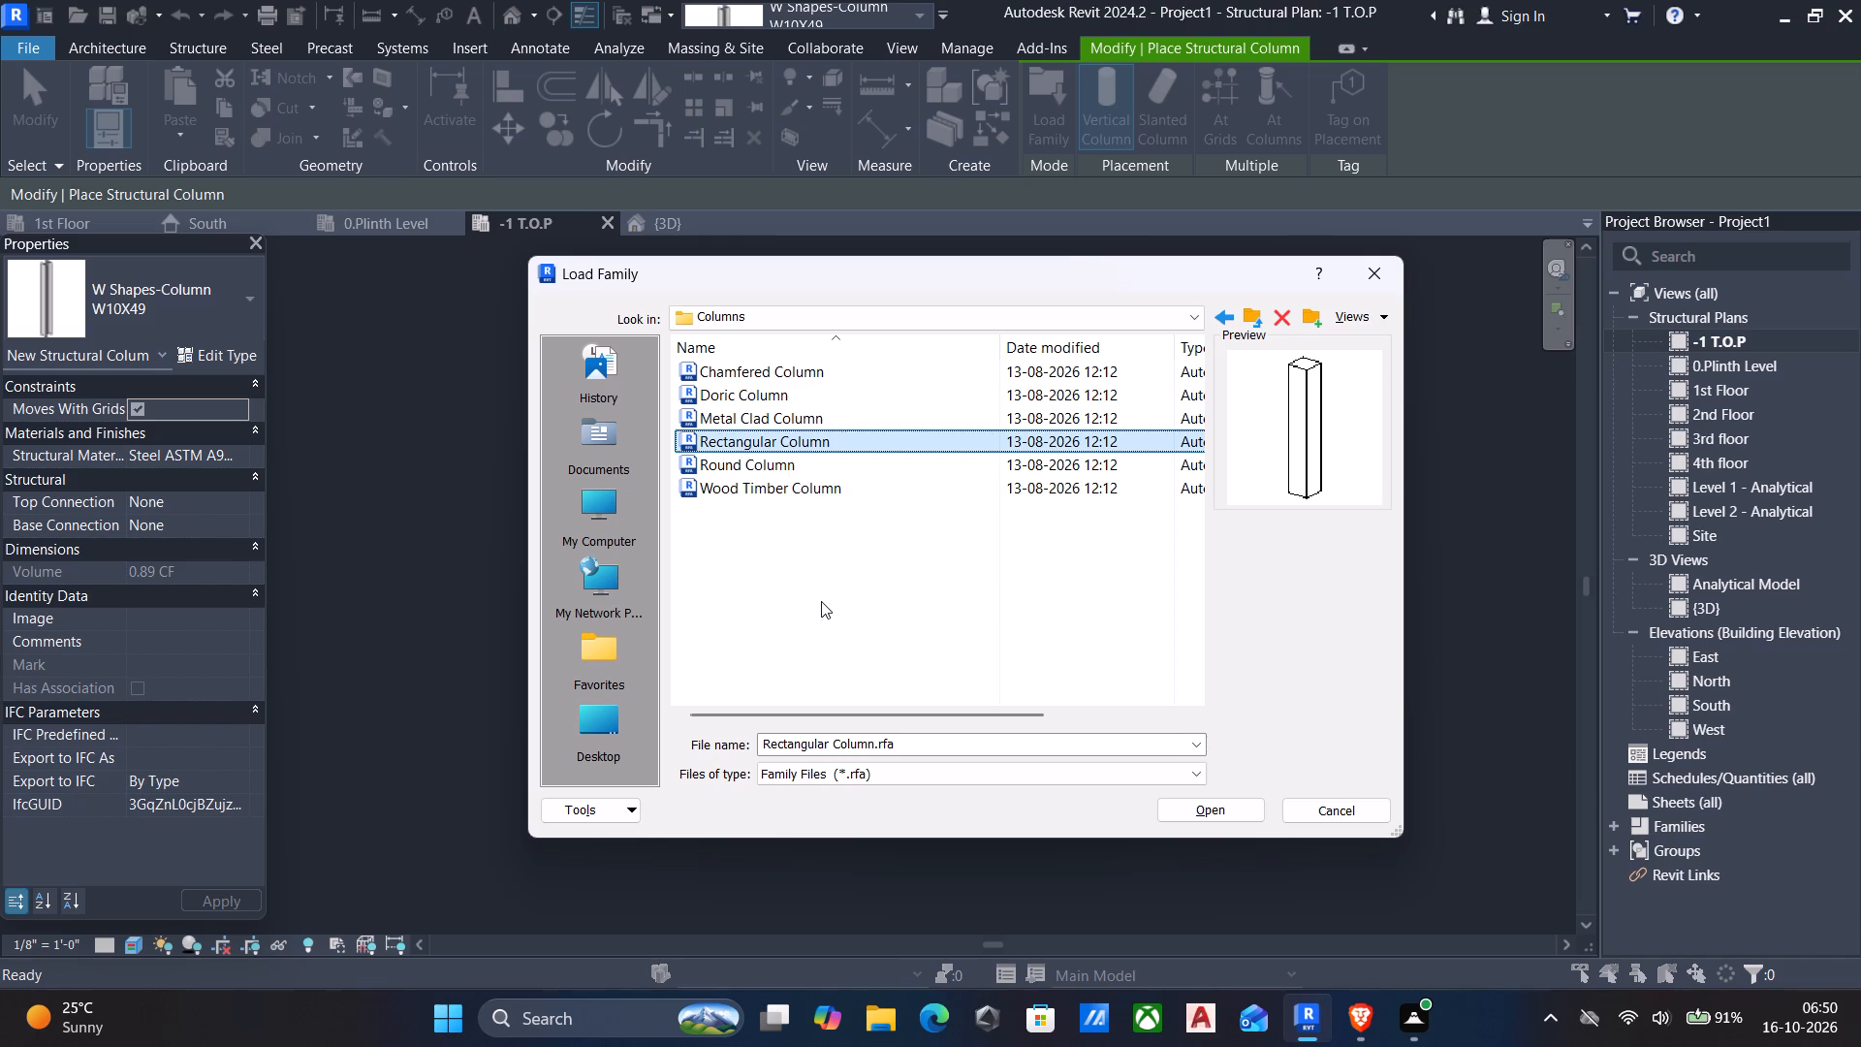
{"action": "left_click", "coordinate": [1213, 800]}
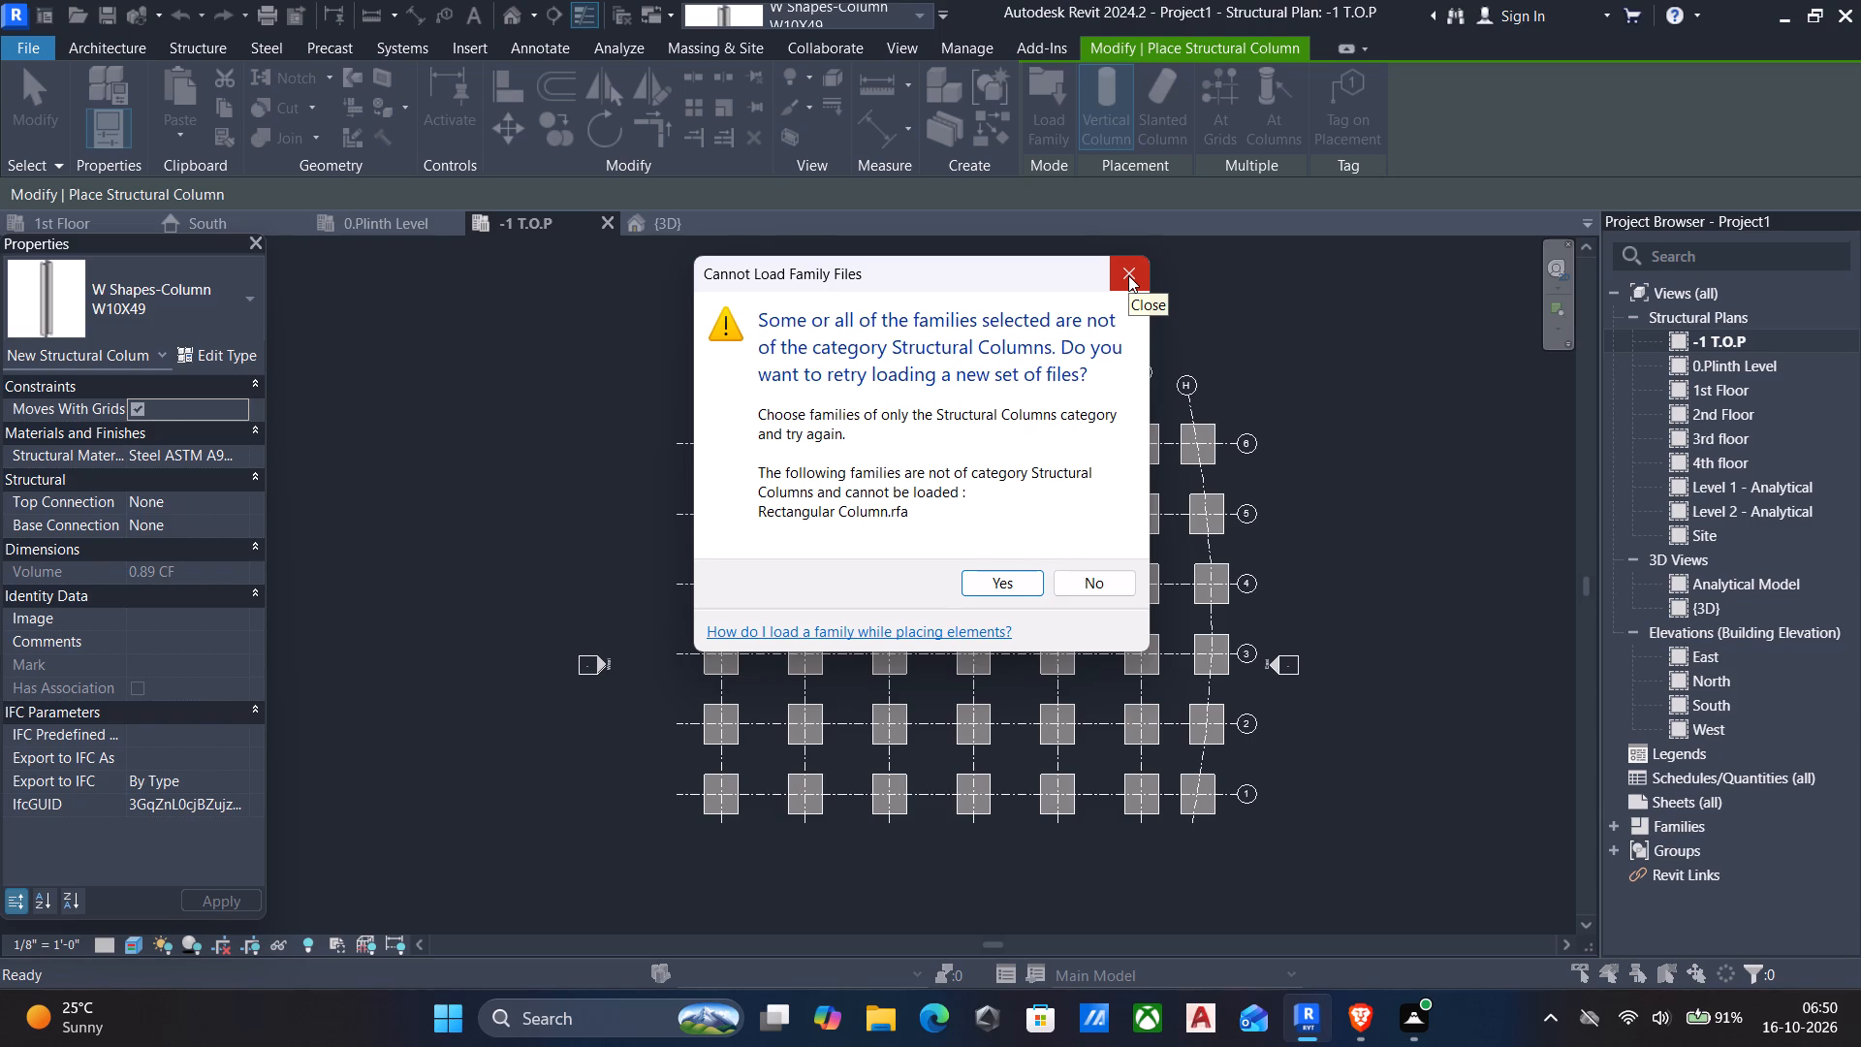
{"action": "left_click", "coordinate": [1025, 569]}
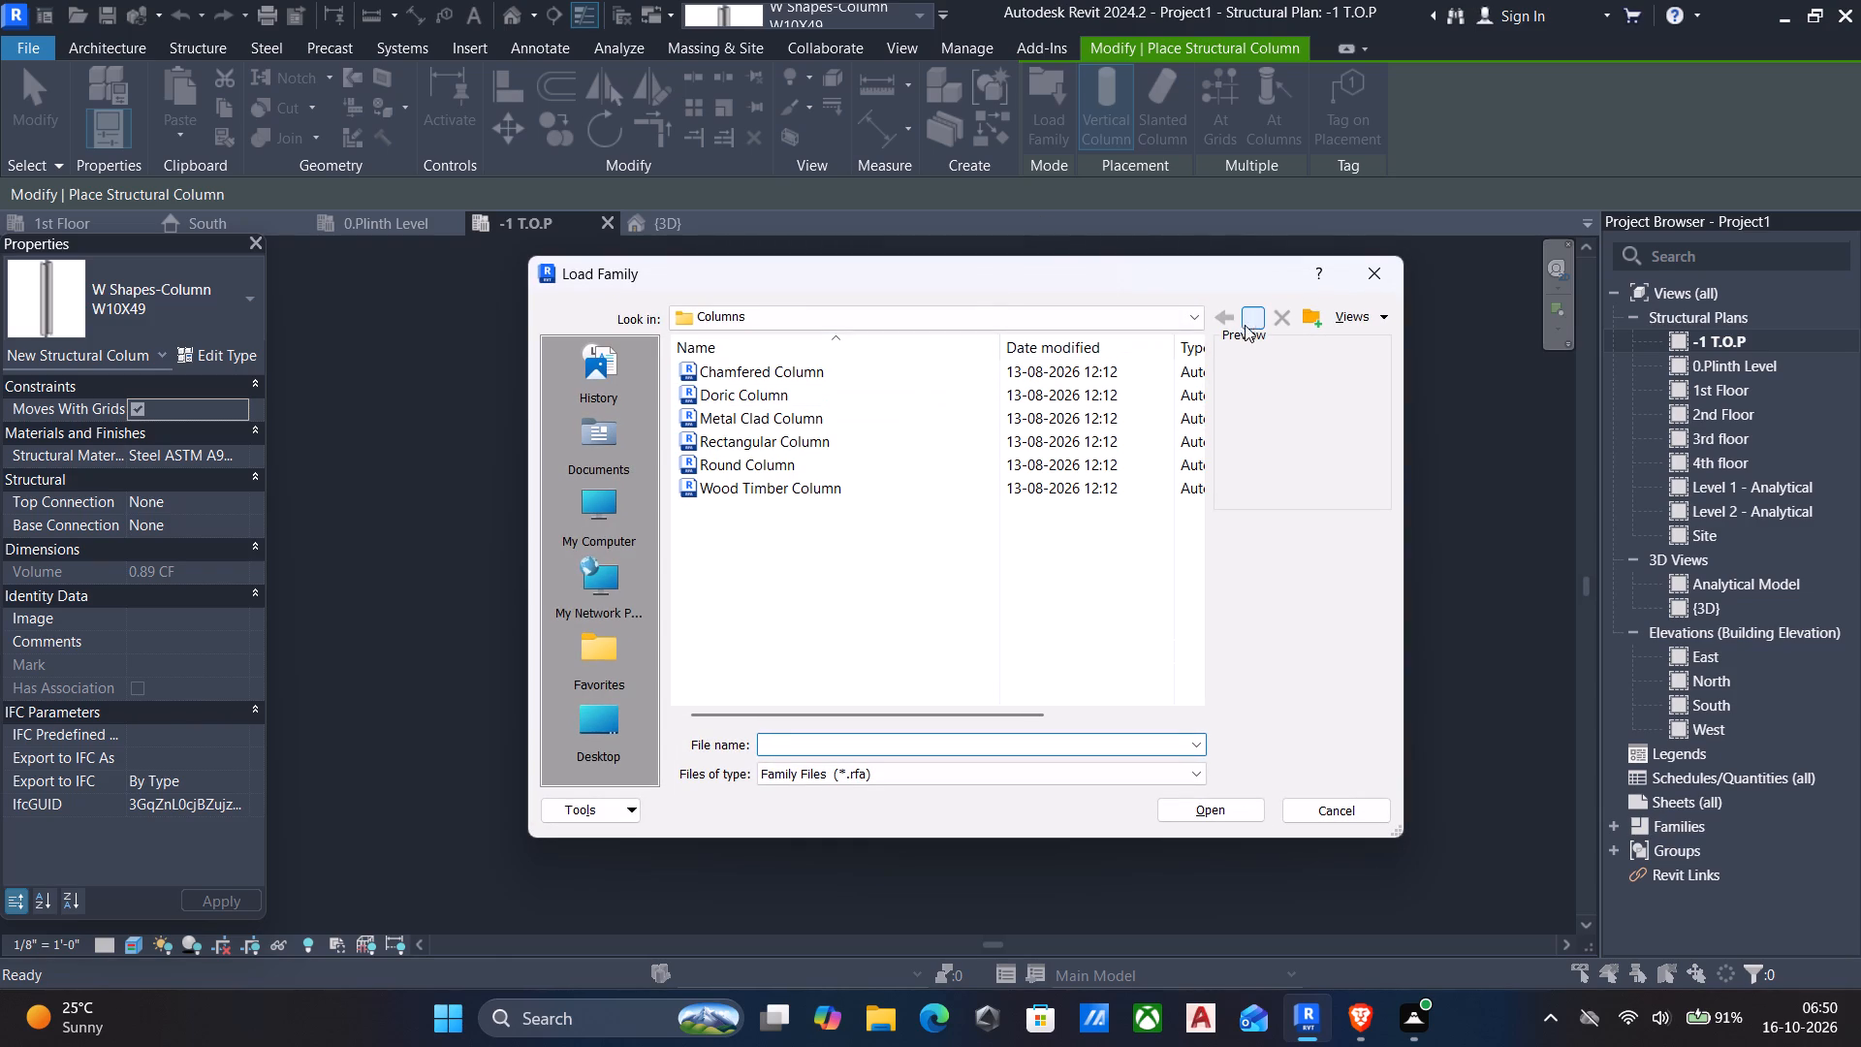
Load the Concrete-Rectangular-Column family from the US library's Structural Columns > Concrete folder, overwriting the existing version.
{"action": "left_click", "coordinate": [1246, 320]}
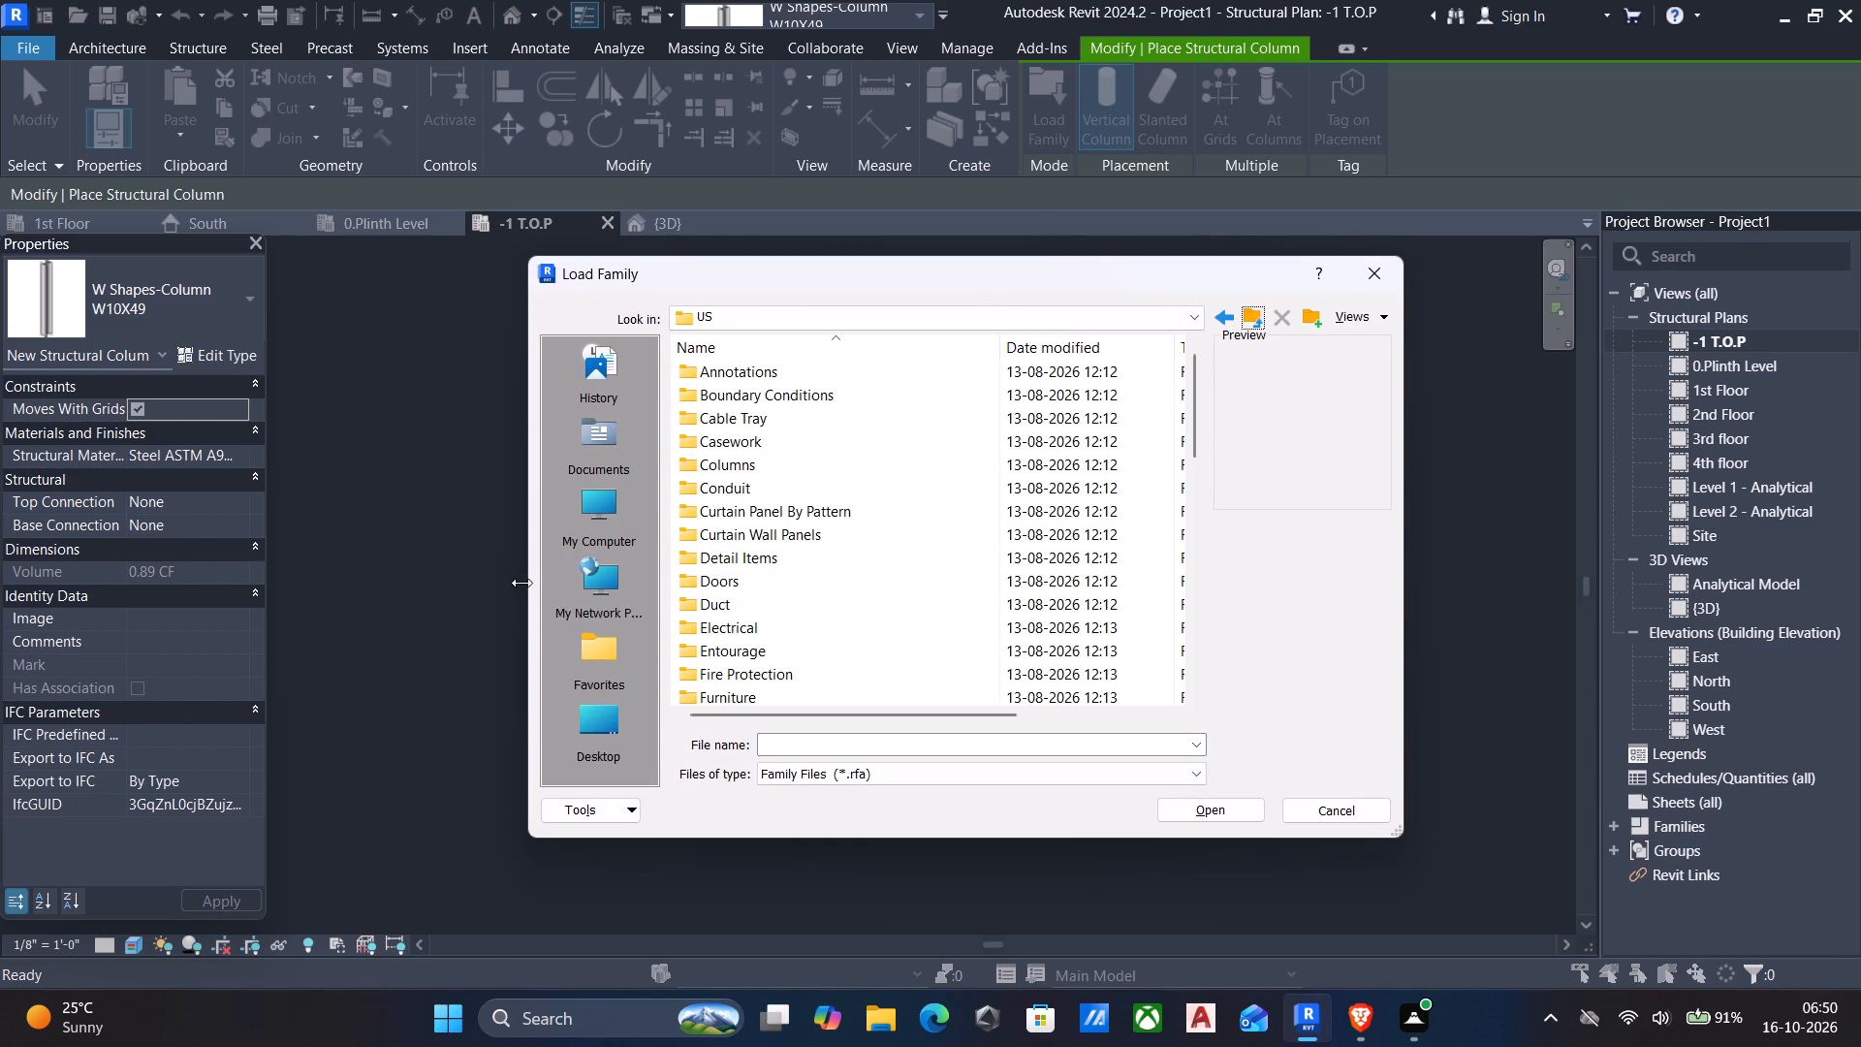
{"action": "scroll", "coordinate": [806, 515], "scroll_direction": "down", "scroll_amount": 2}
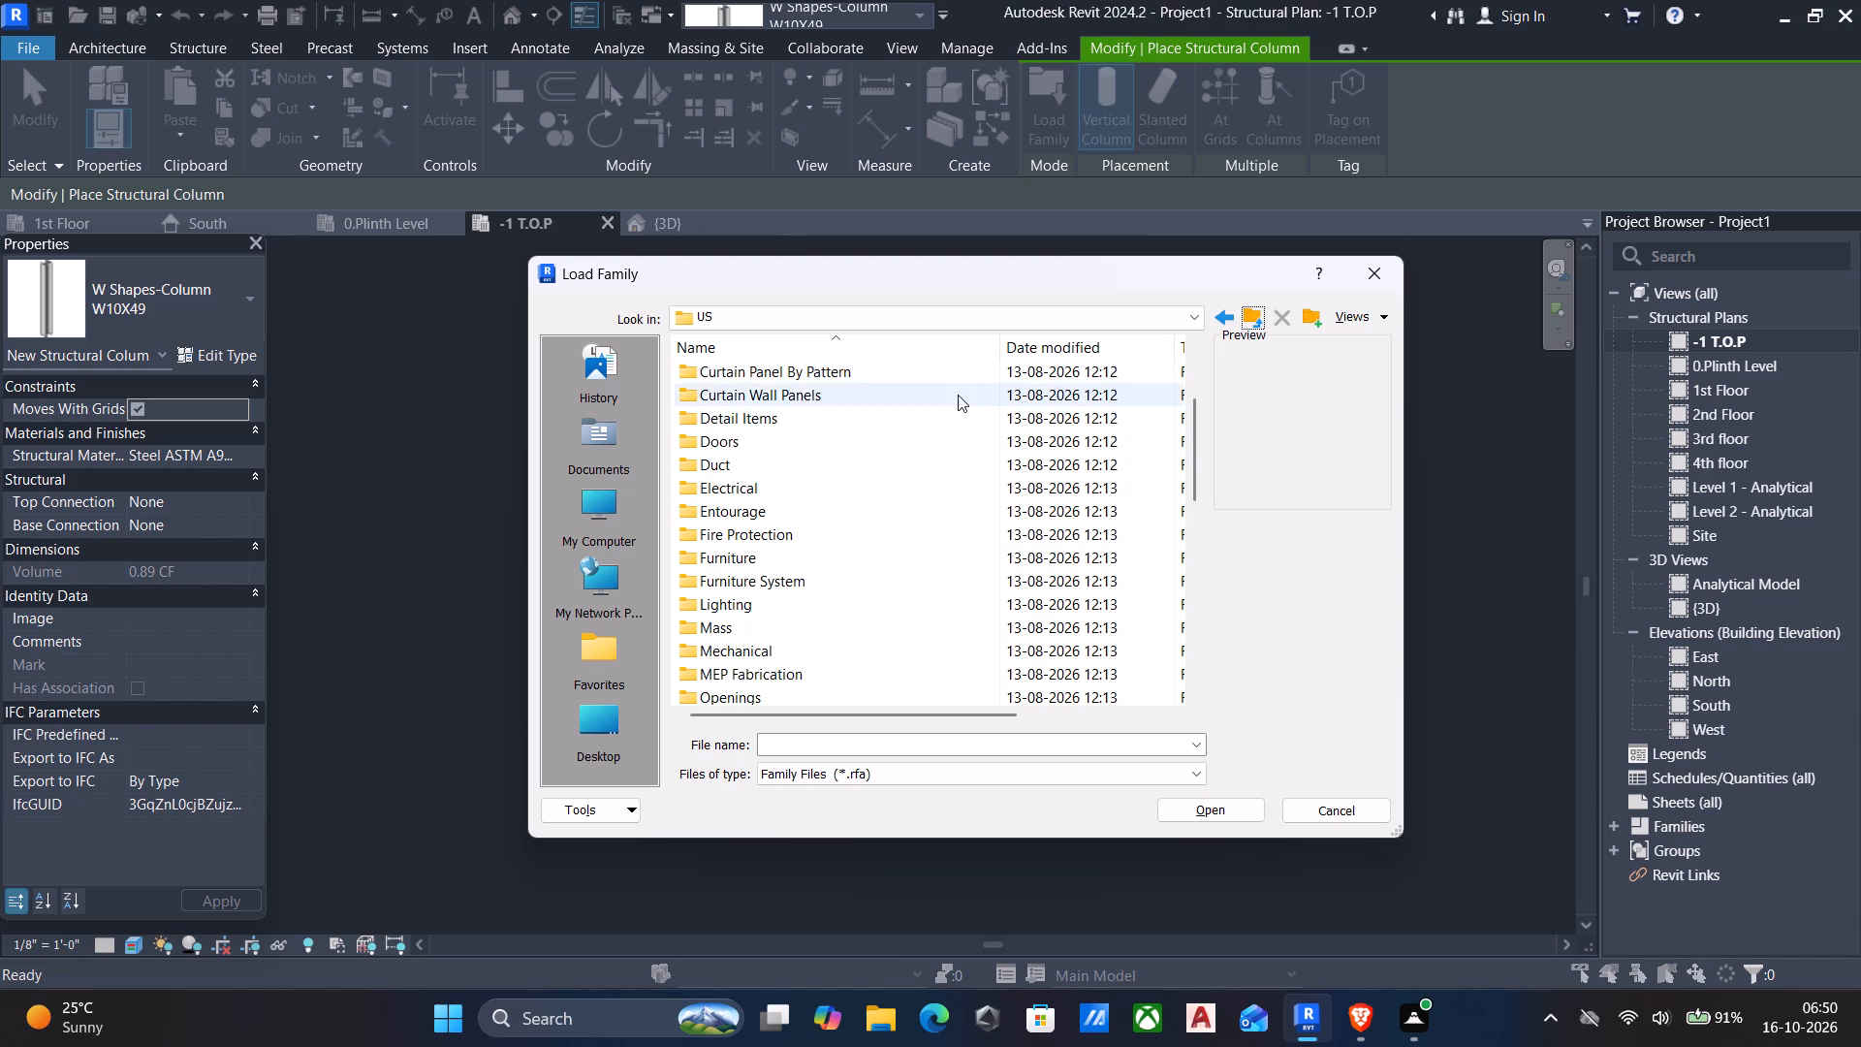
{"action": "scroll", "coordinate": [946, 413], "scroll_direction": "down", "scroll_amount": 6}
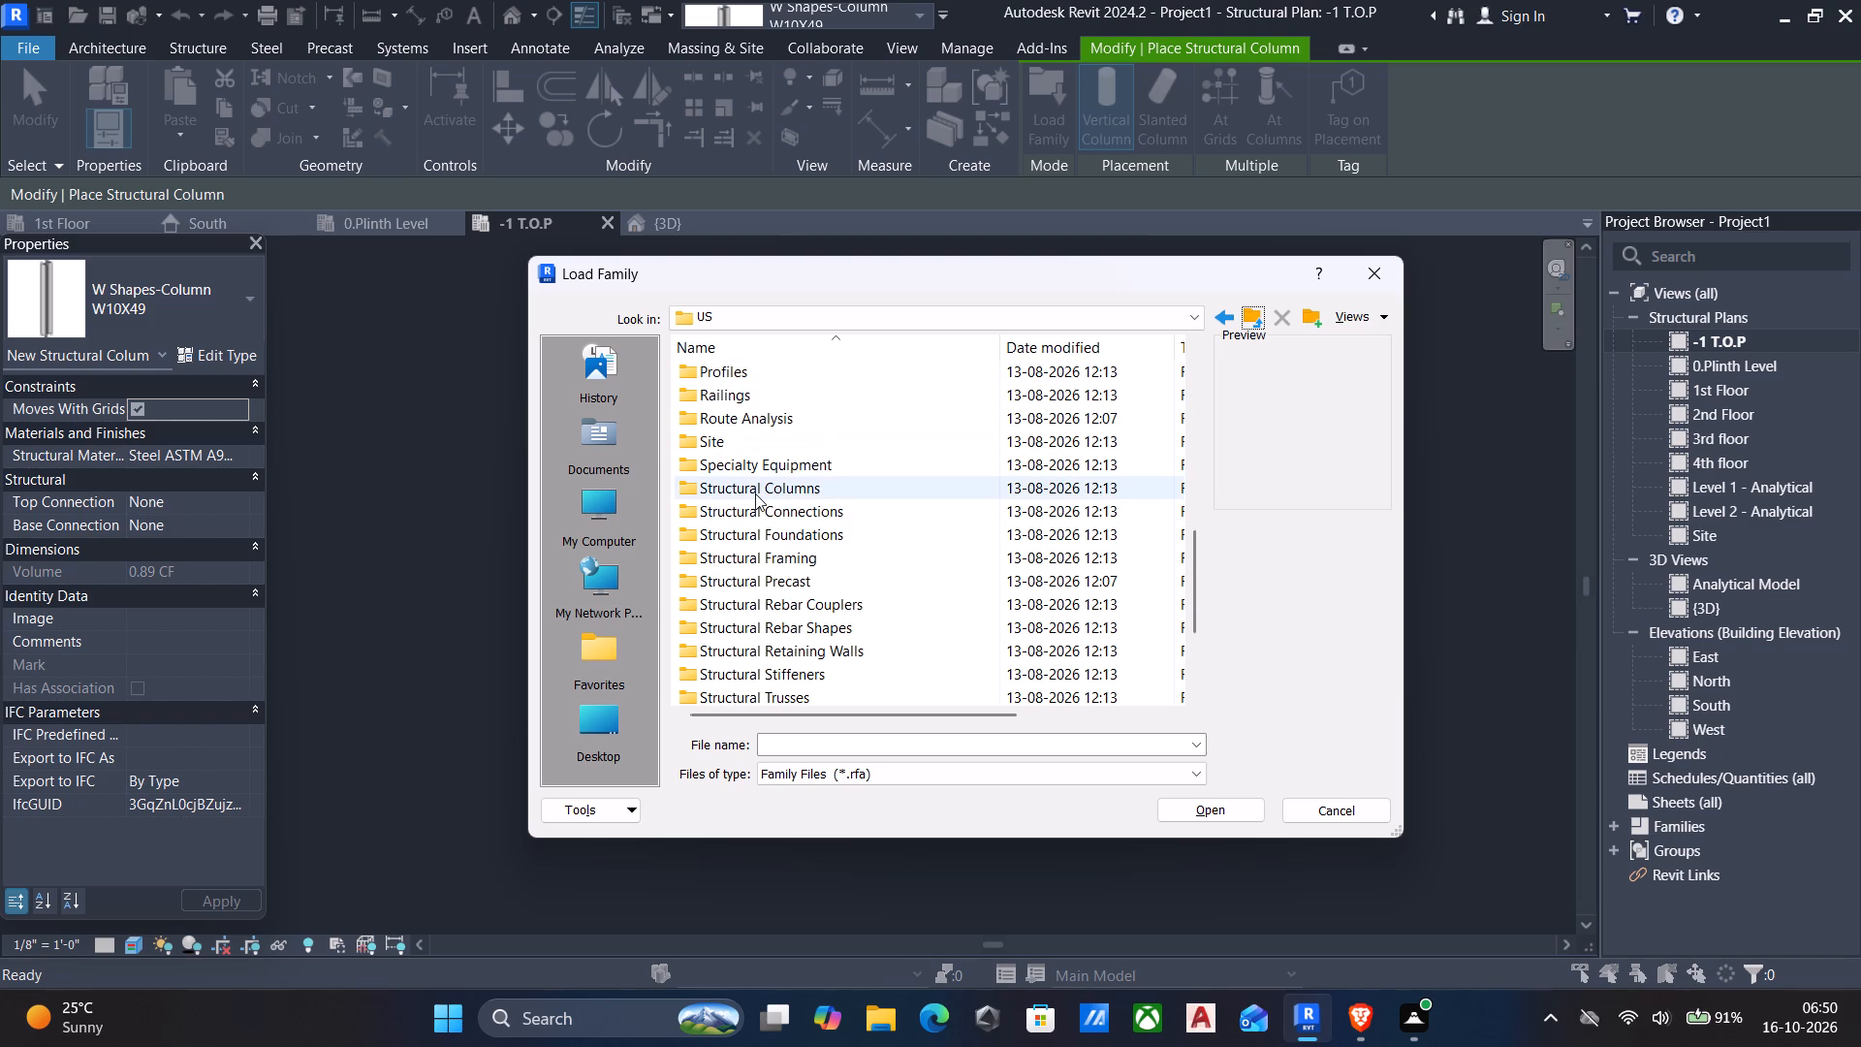
{"action": "double_click", "coordinate": [755, 493]}
{"action": "left_click", "coordinate": [732, 365]}
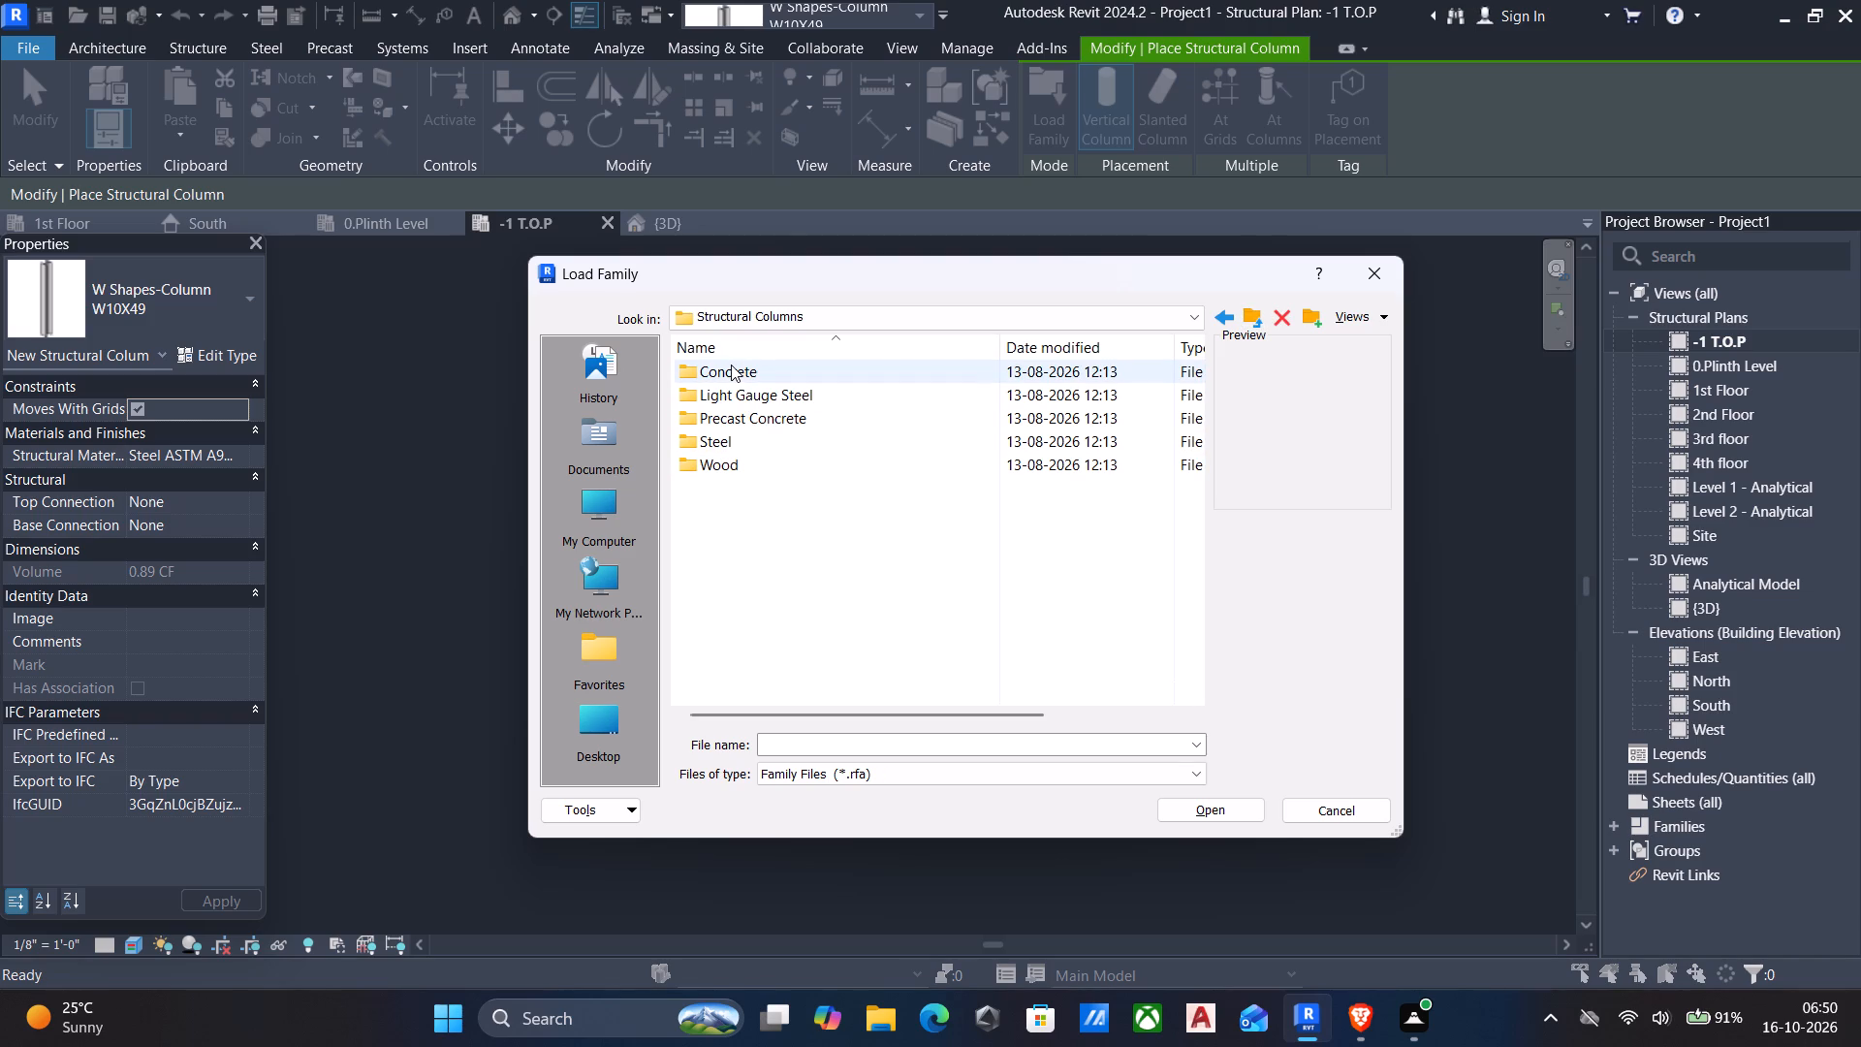
{"action": "double_click", "coordinate": [695, 365]}
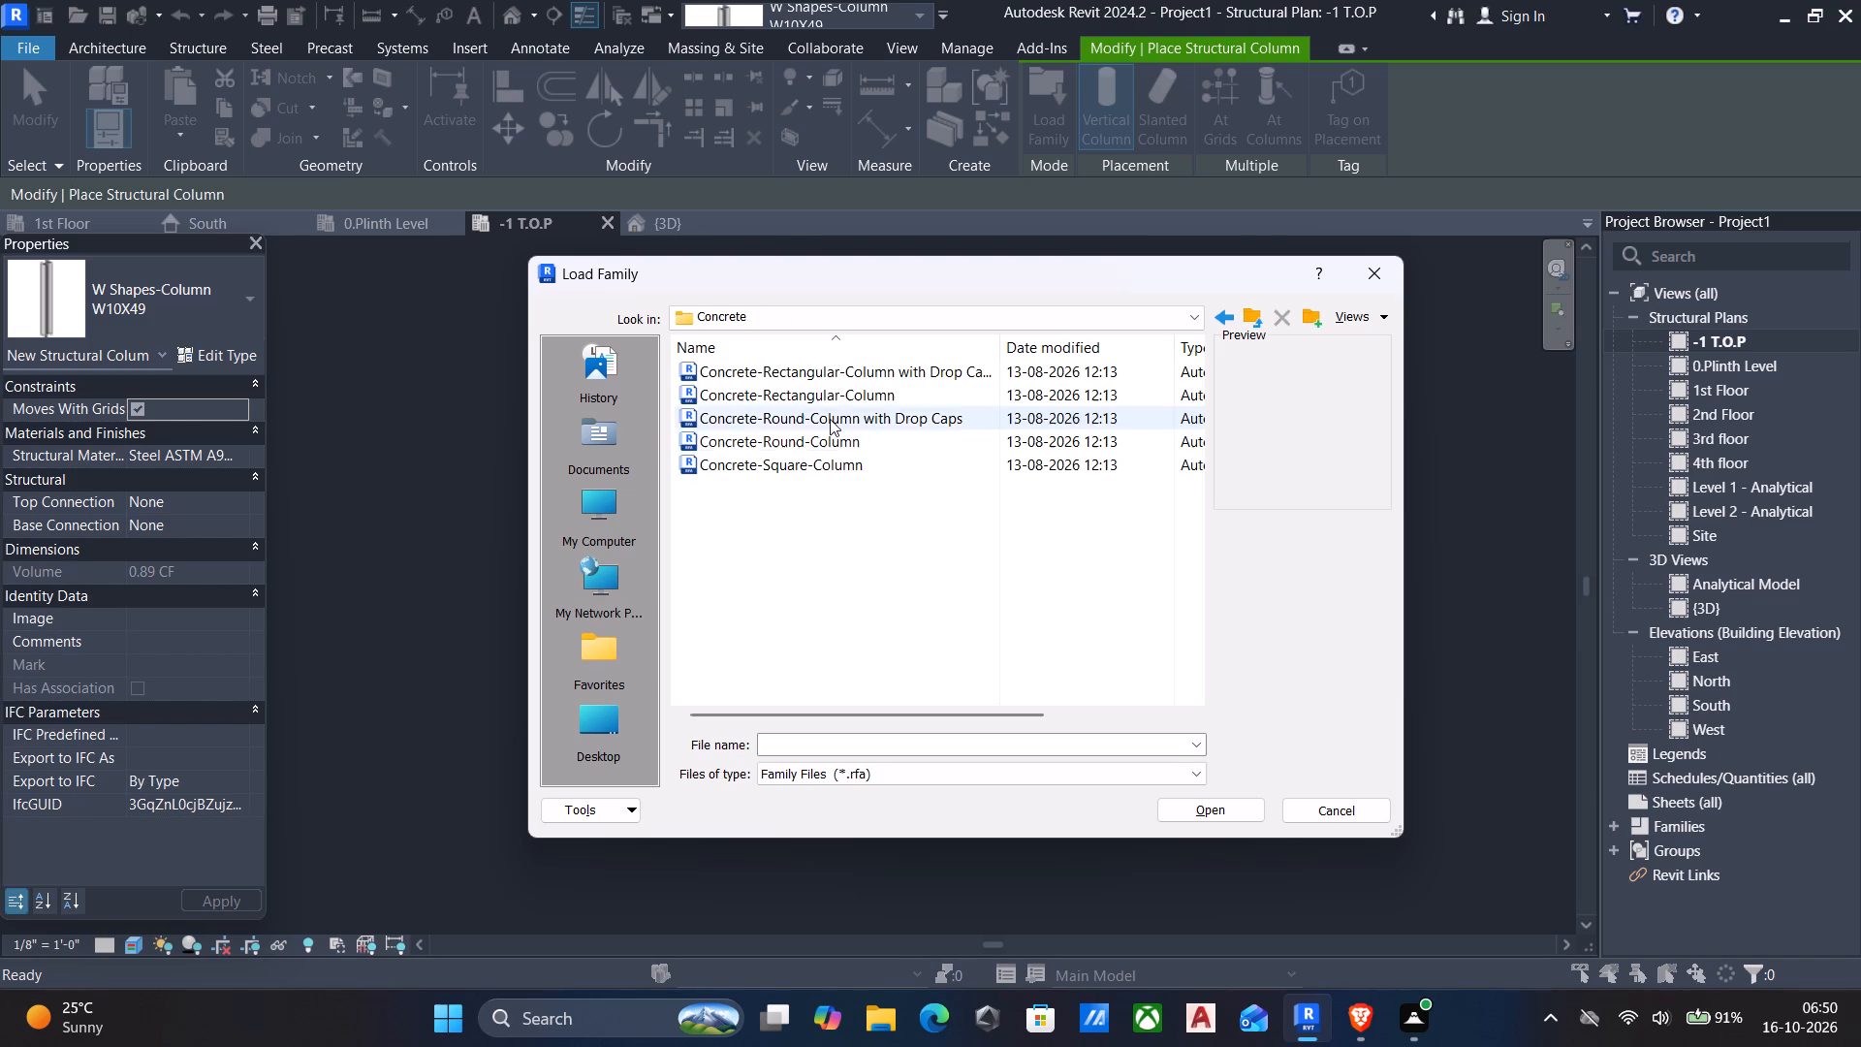
{"action": "left_click", "coordinate": [806, 368]}
{"action": "key", "text": "Down"}
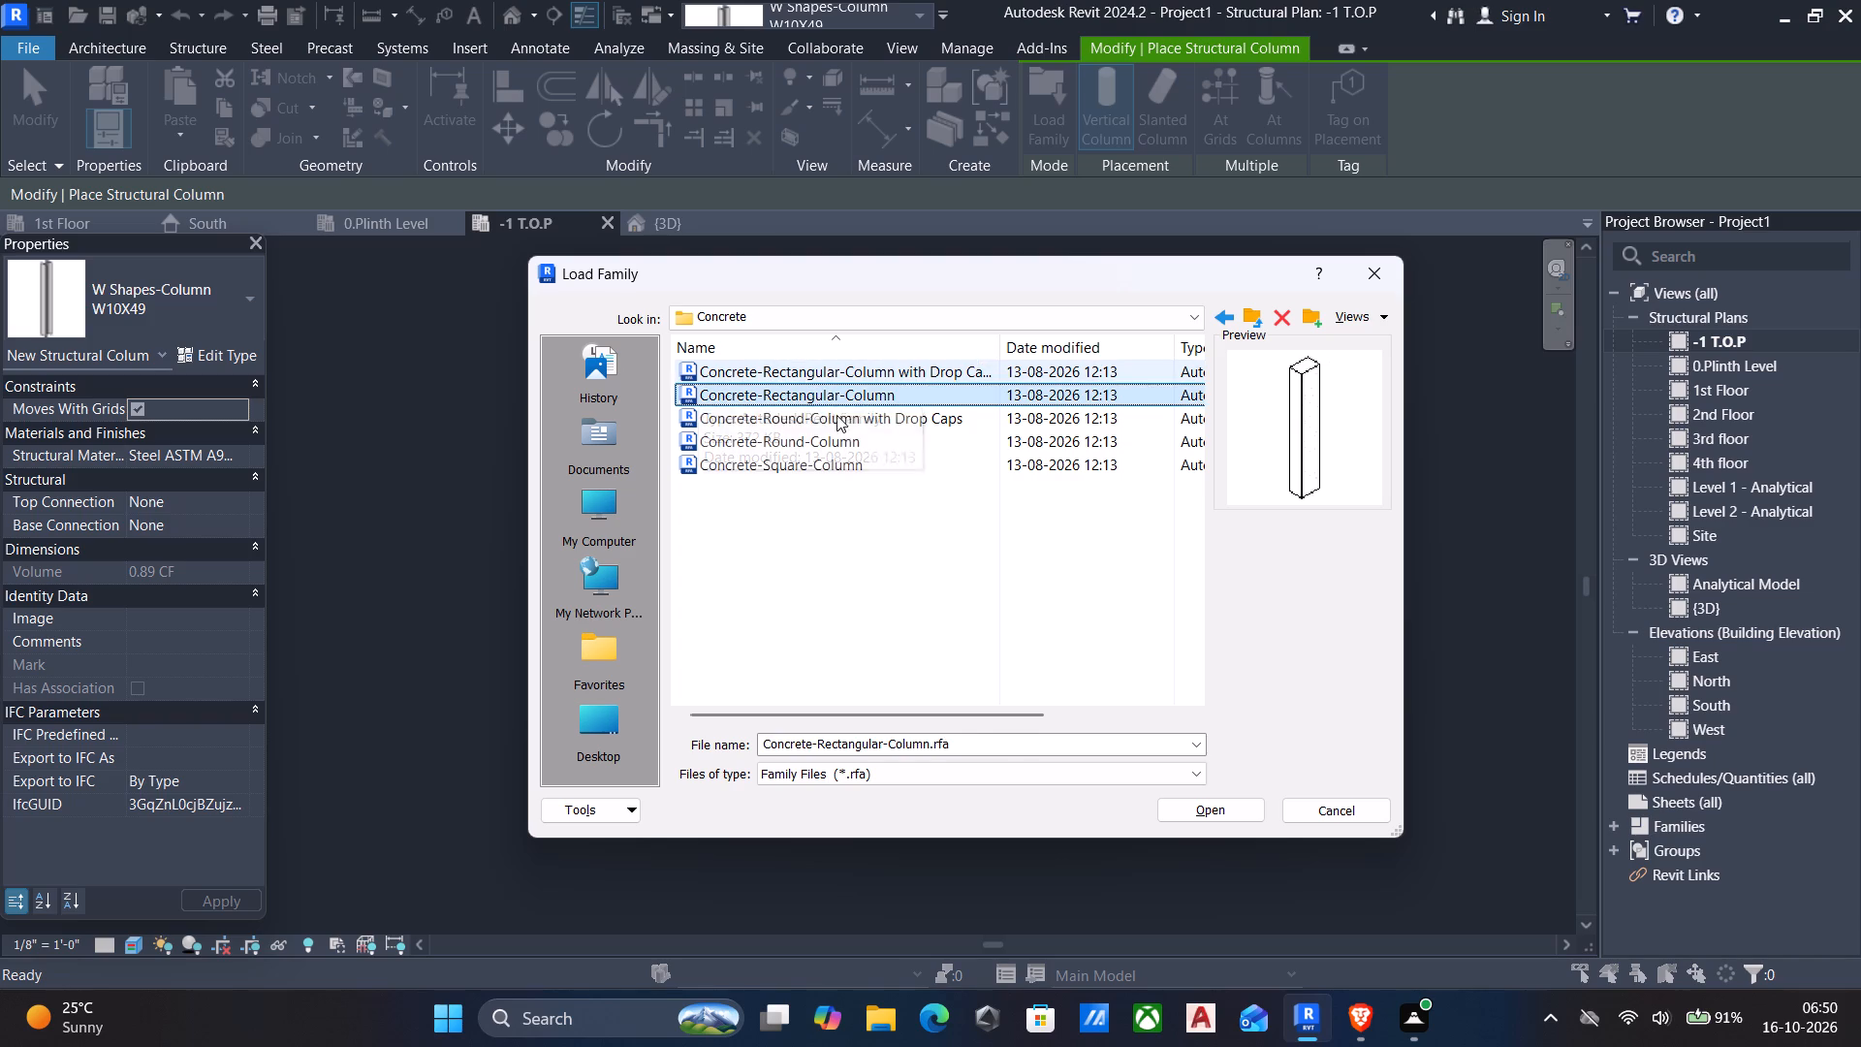
{"action": "key", "text": "Down"}
{"action": "key", "text": "Down"}
{"action": "key", "text": "Down"}
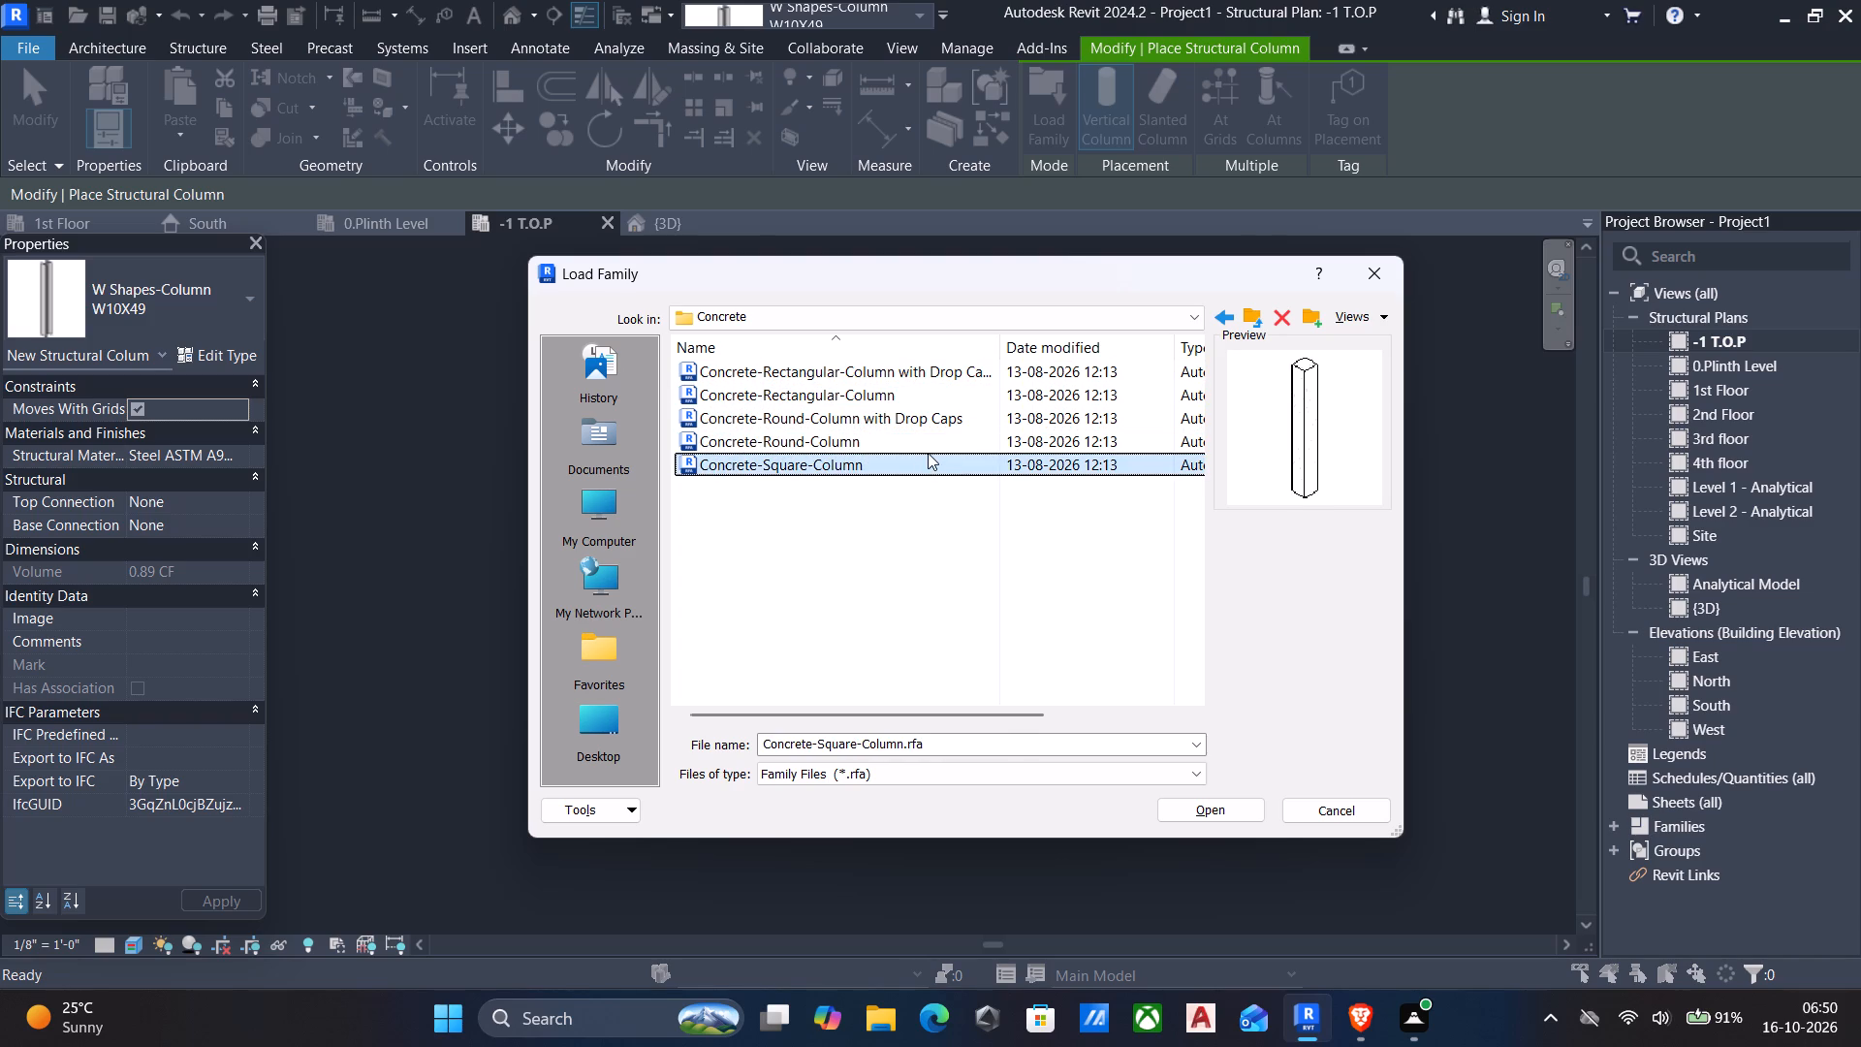
{"action": "key", "text": "Up"}
{"action": "key", "text": "Up"}
{"action": "key", "text": "Up"}
{"action": "key", "text": "Up"}
{"action": "key", "text": "Down"}
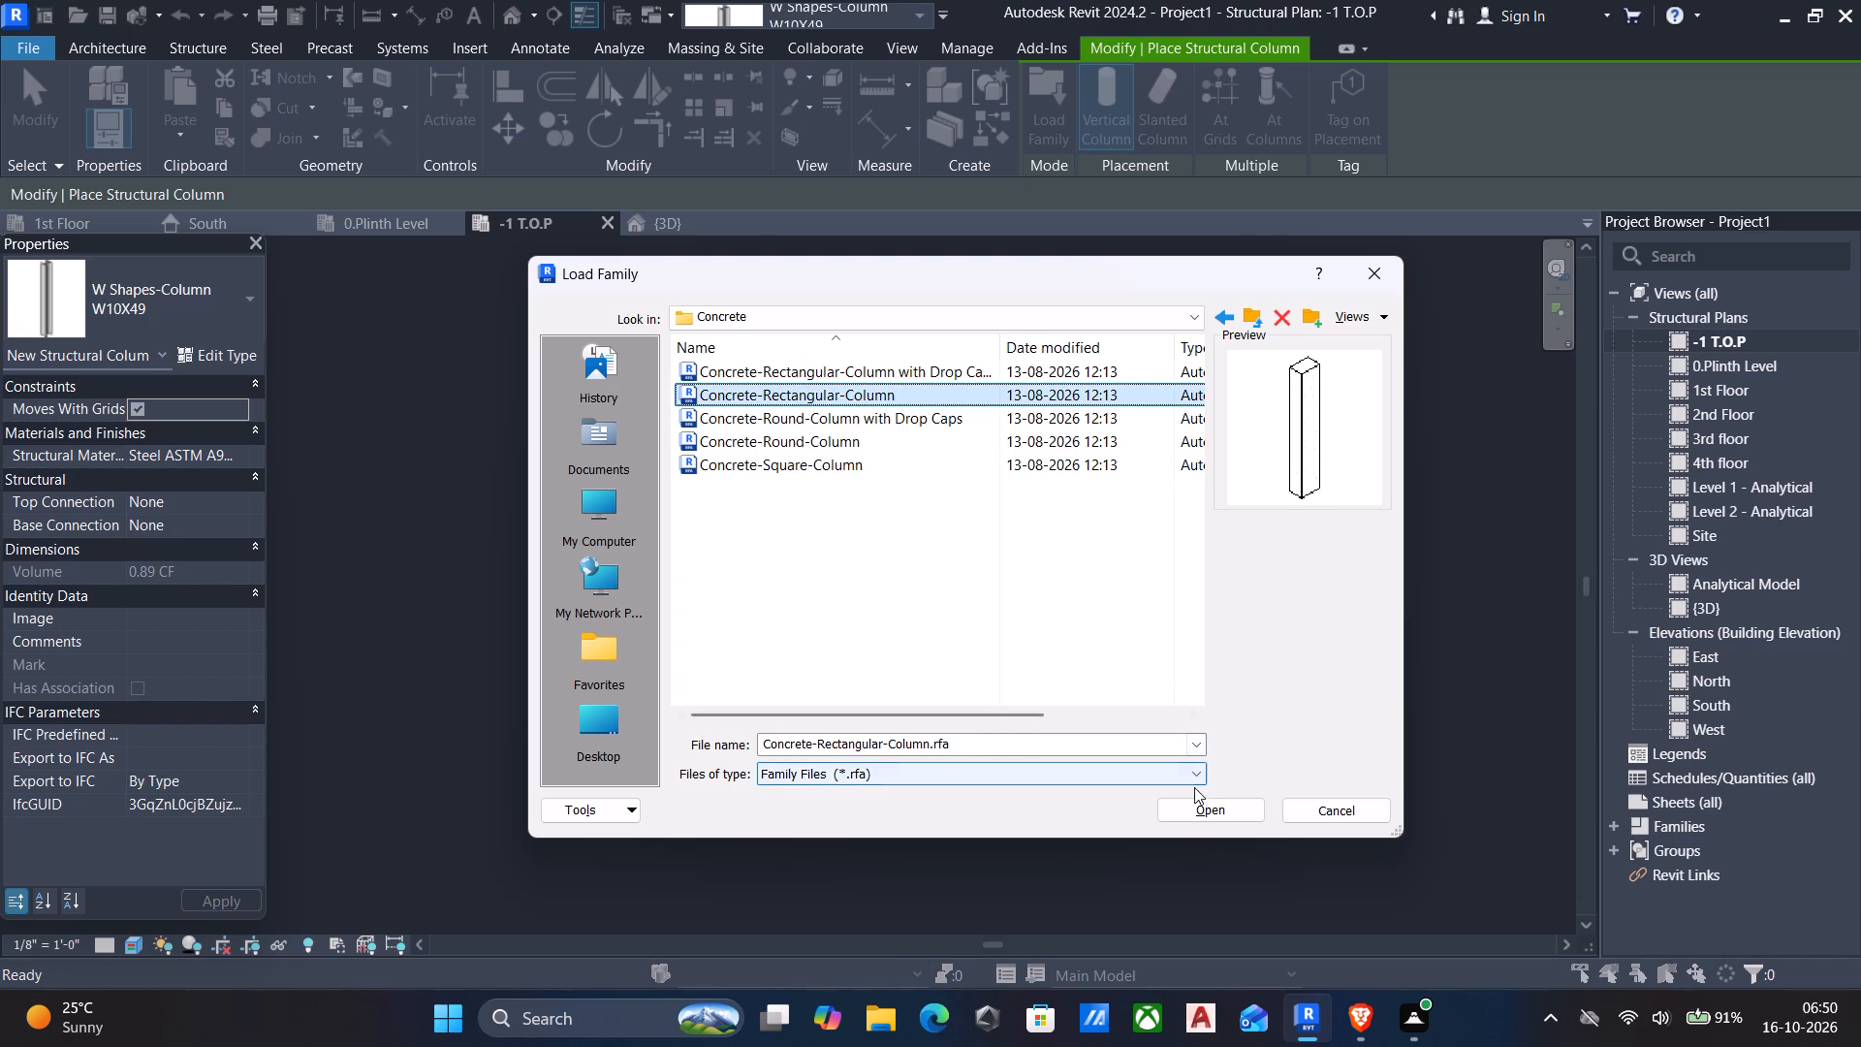
{"action": "left_click", "coordinate": [1194, 804]}
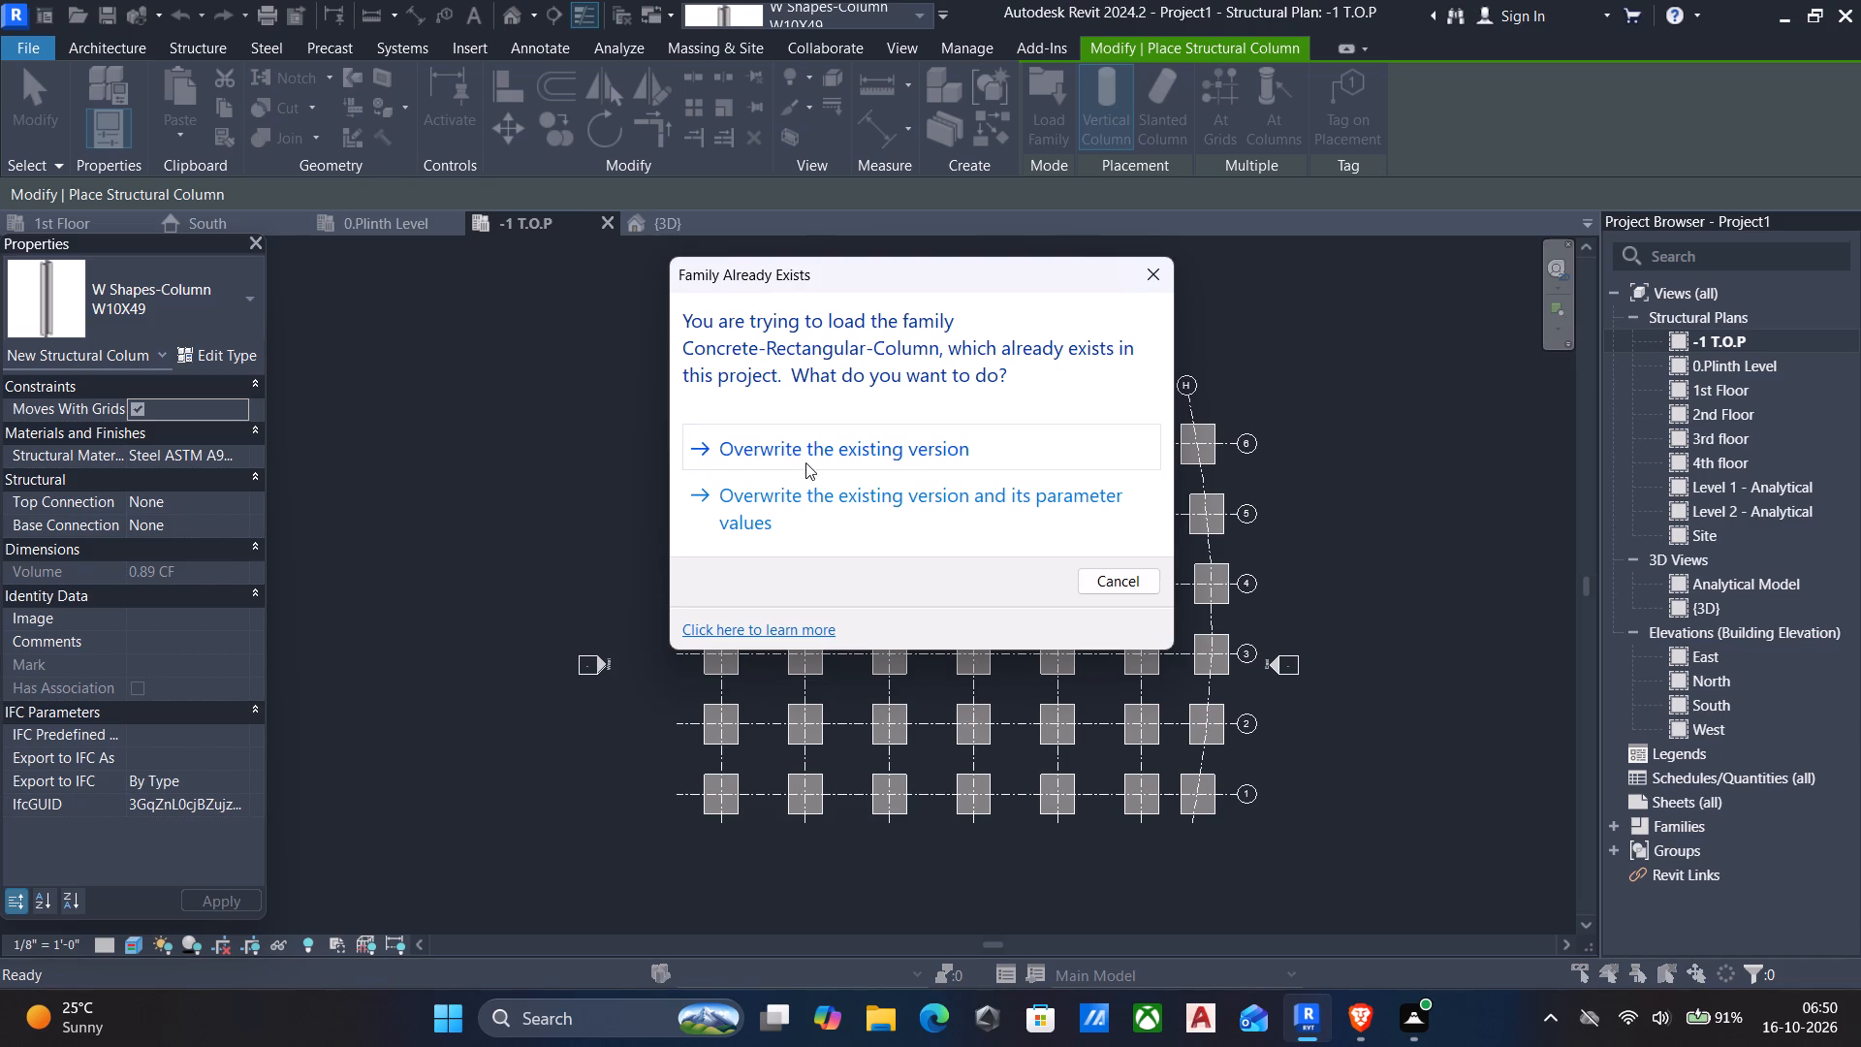
{"action": "left_click", "coordinate": [805, 462]}
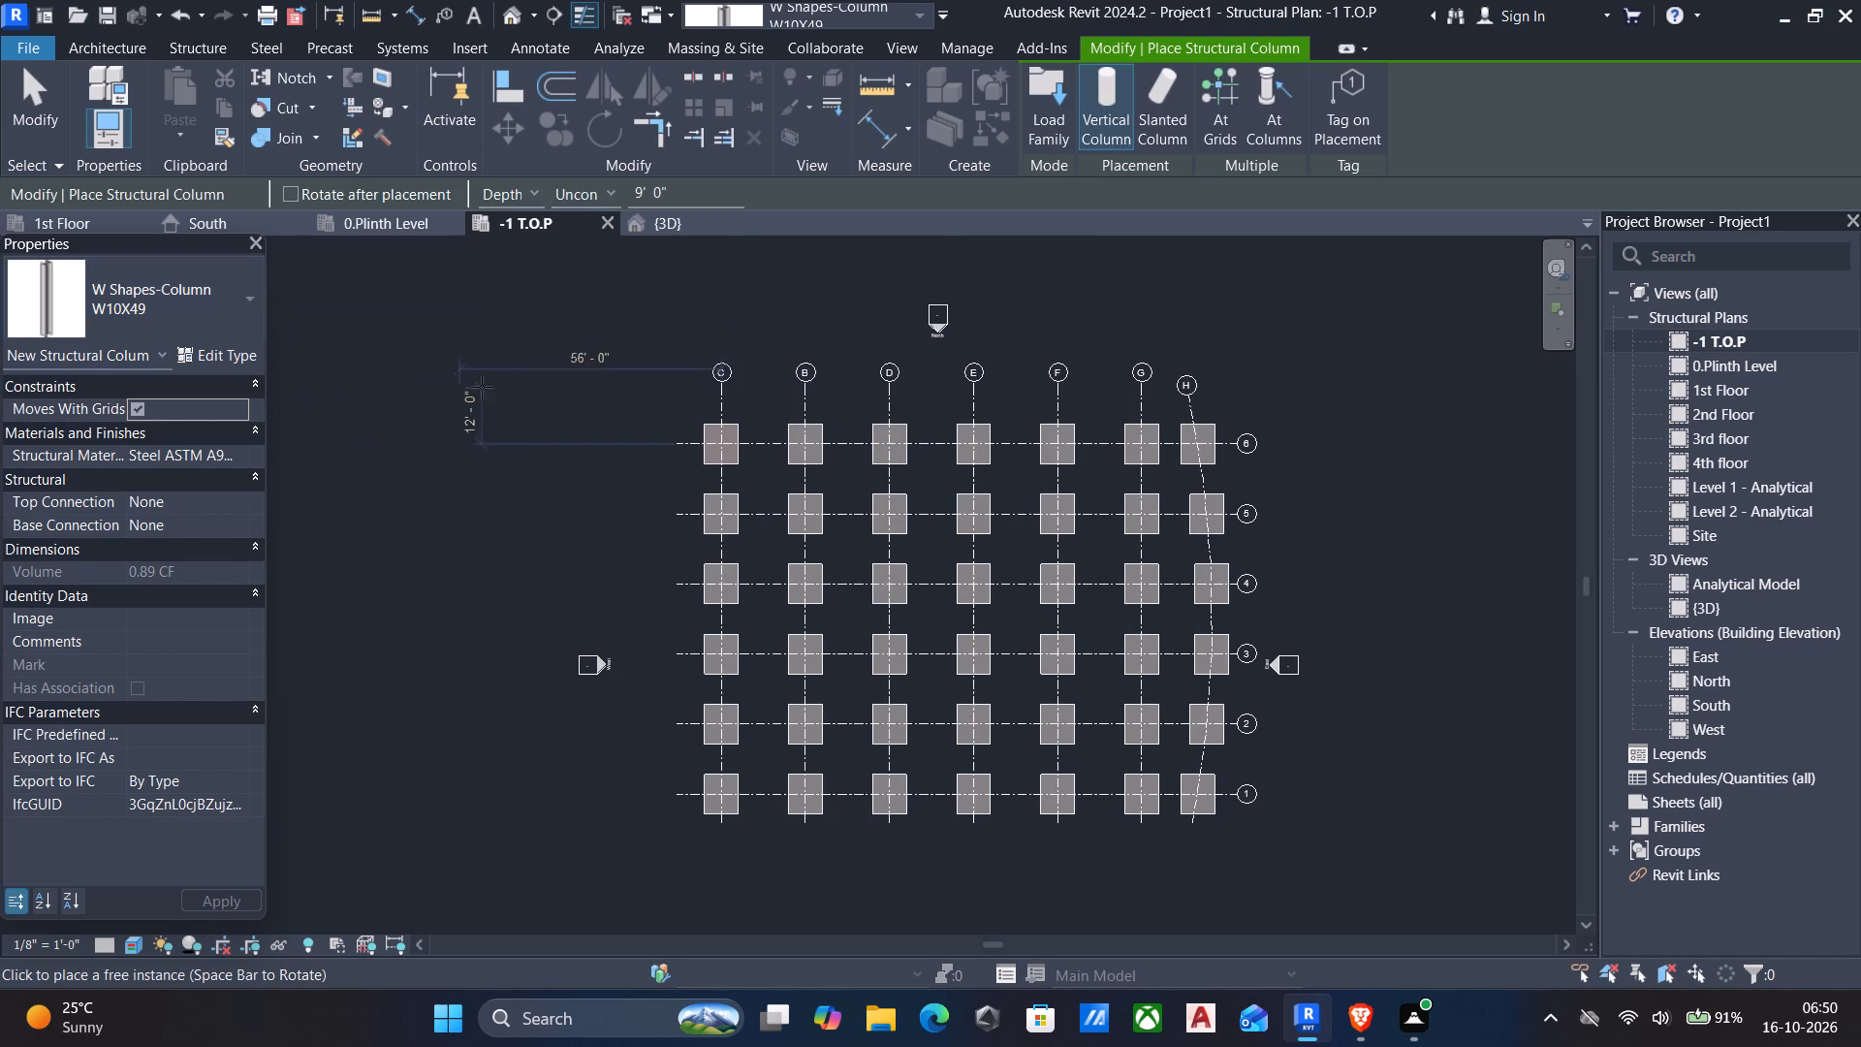
Duplicate the W Shapes-Column type W10X49 as a new type named "rectangular column".
{"action": "scroll", "coordinate": [733, 454], "scroll_direction": "up", "scroll_amount": 7}
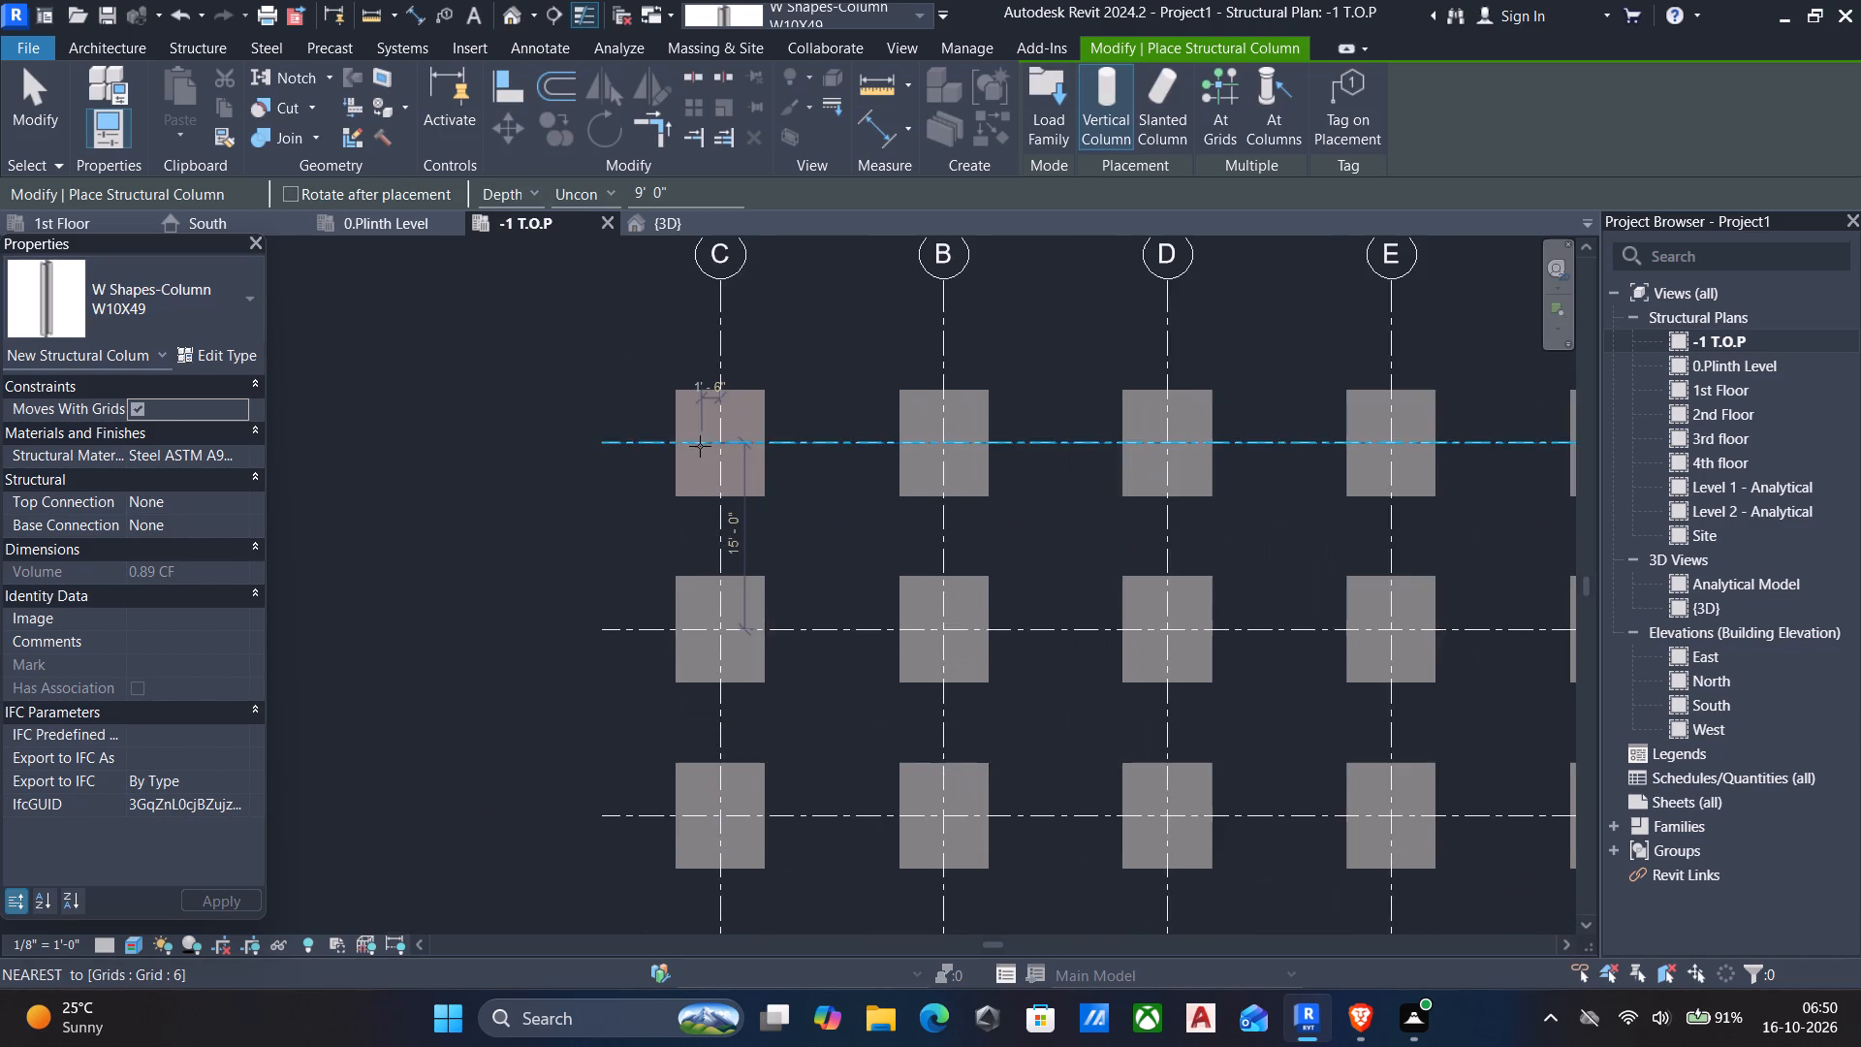
{"action": "scroll", "coordinate": [706, 448], "scroll_direction": "up", "scroll_amount": 5}
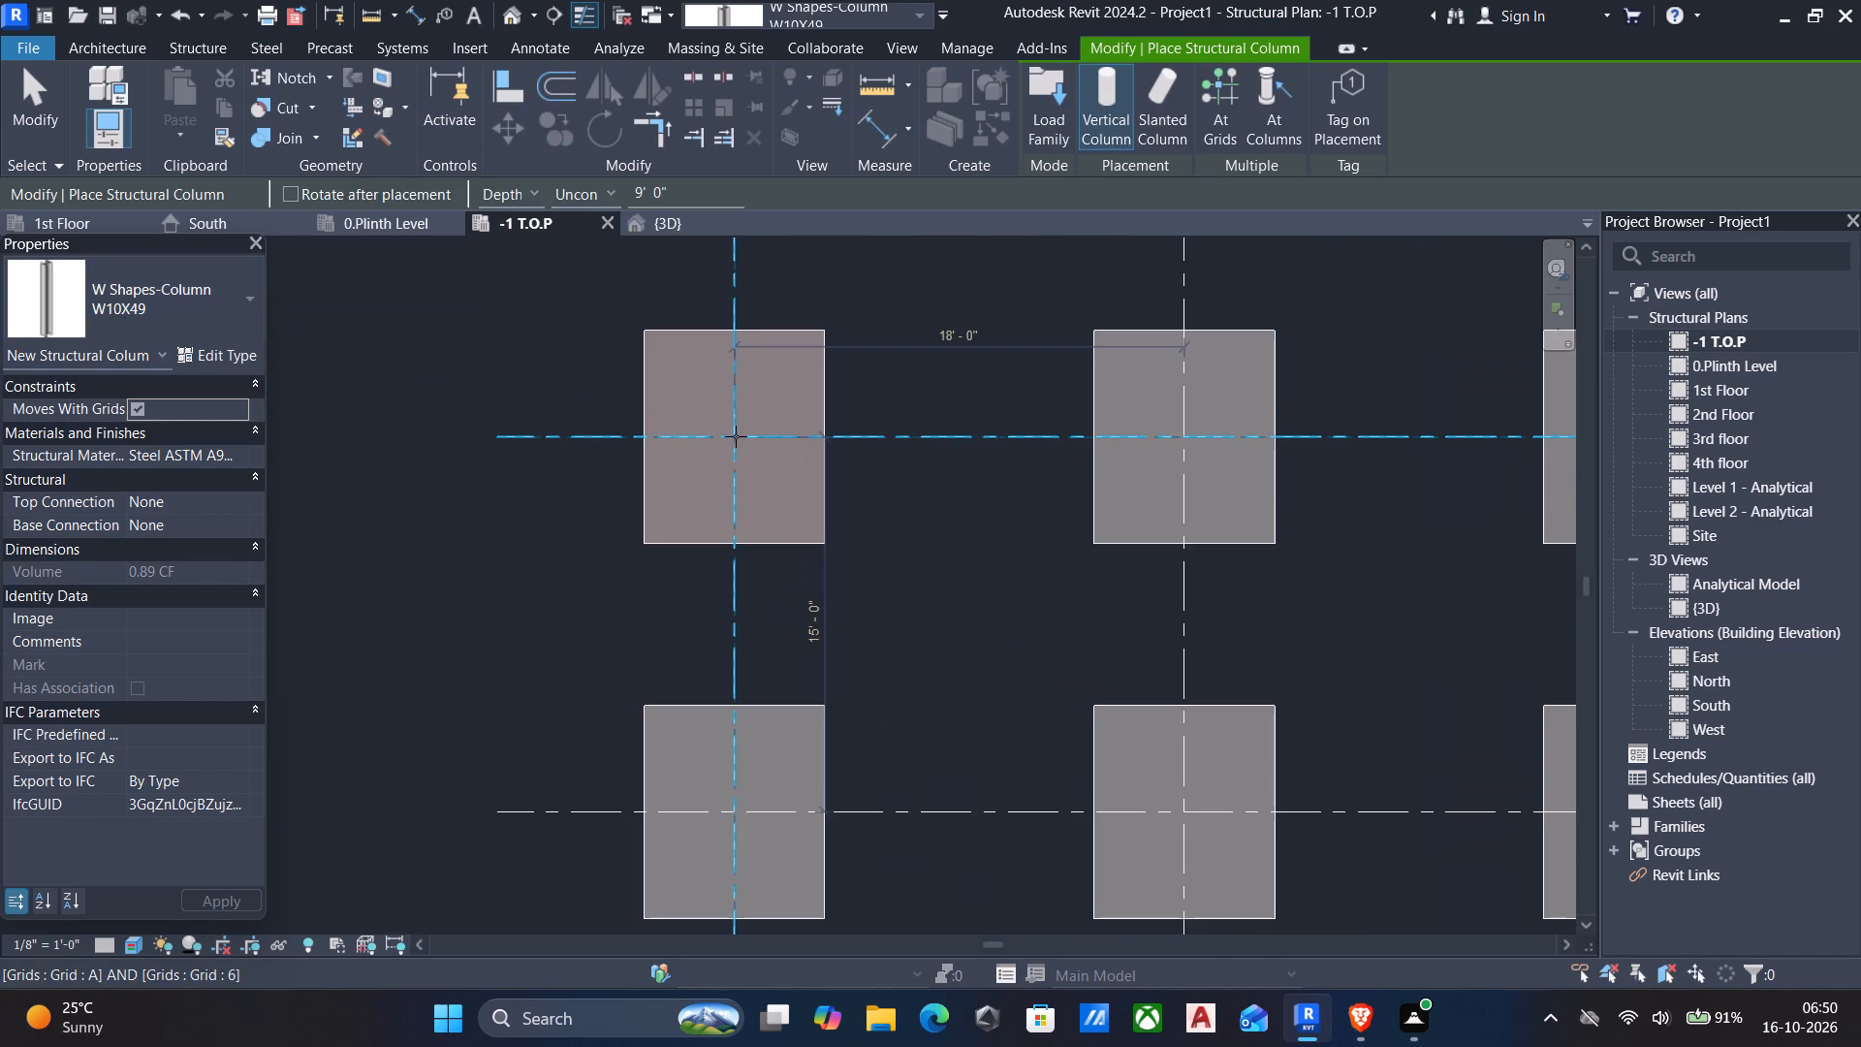
{"action": "left_click", "coordinate": [214, 351]}
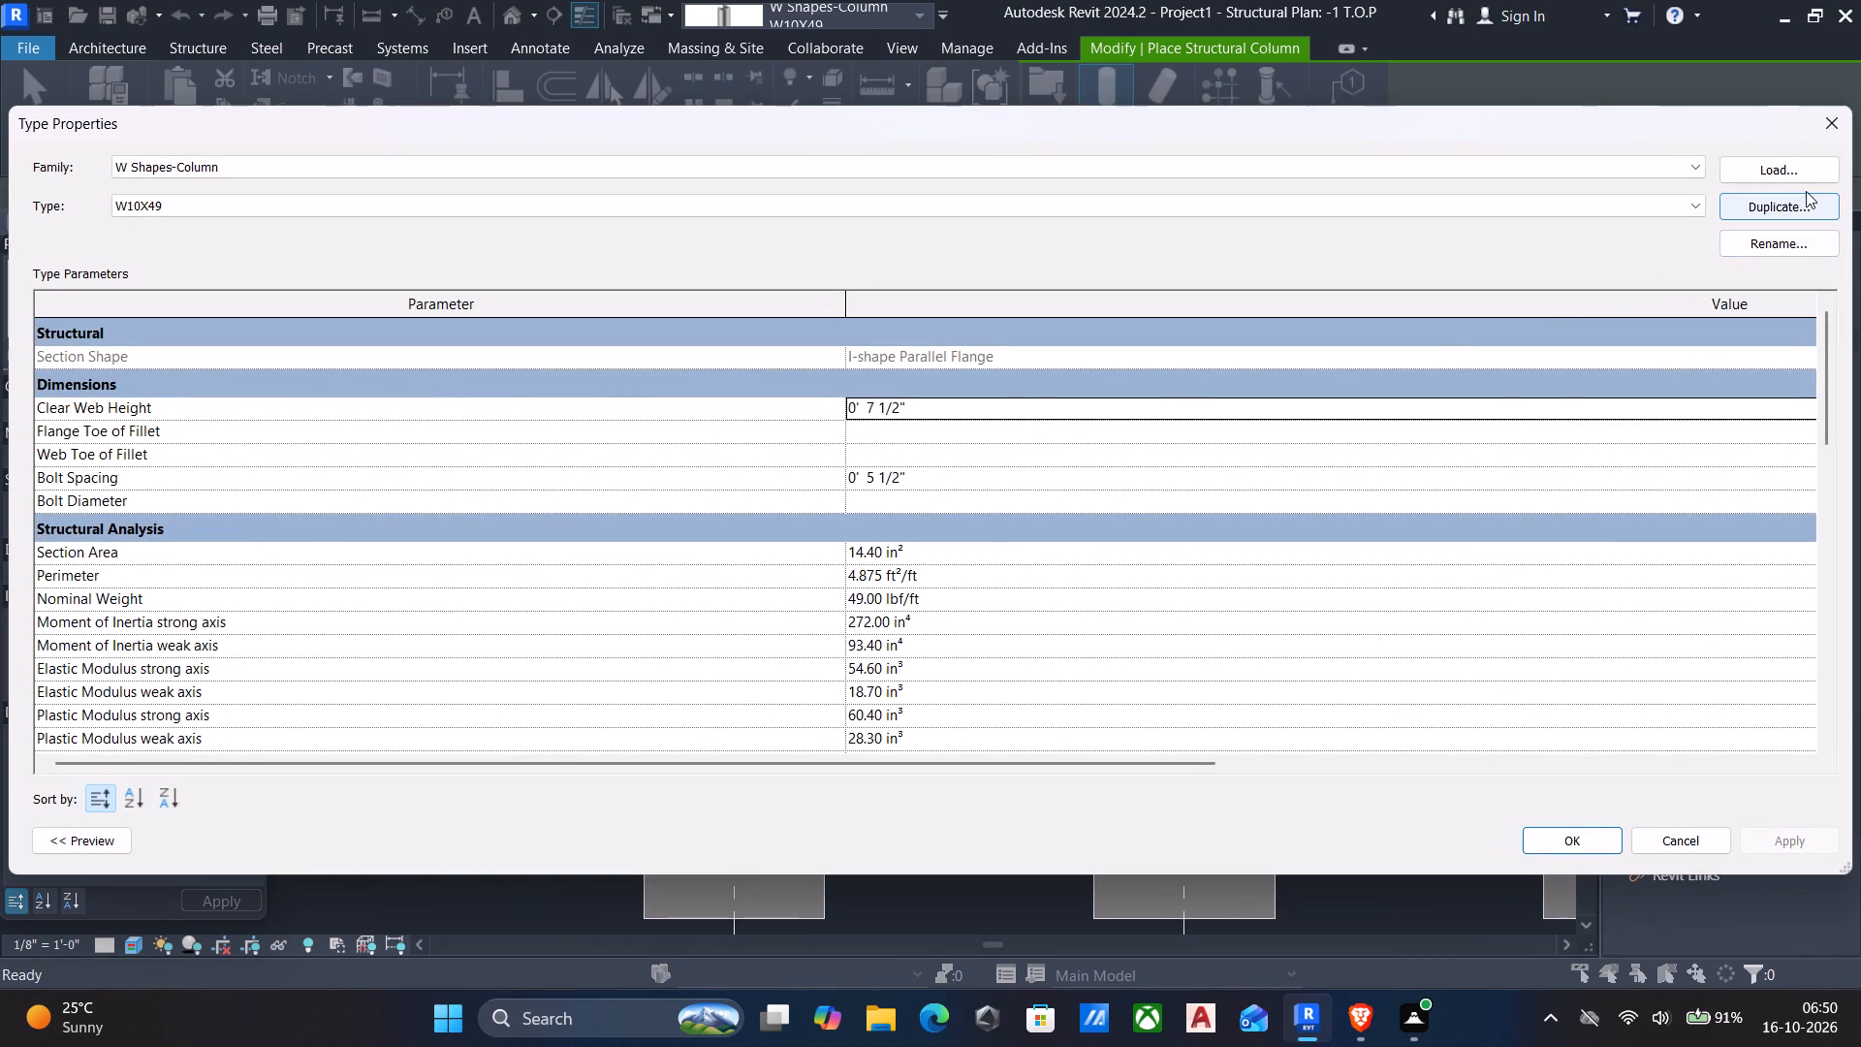
{"action": "left_click", "coordinate": [1798, 201]}
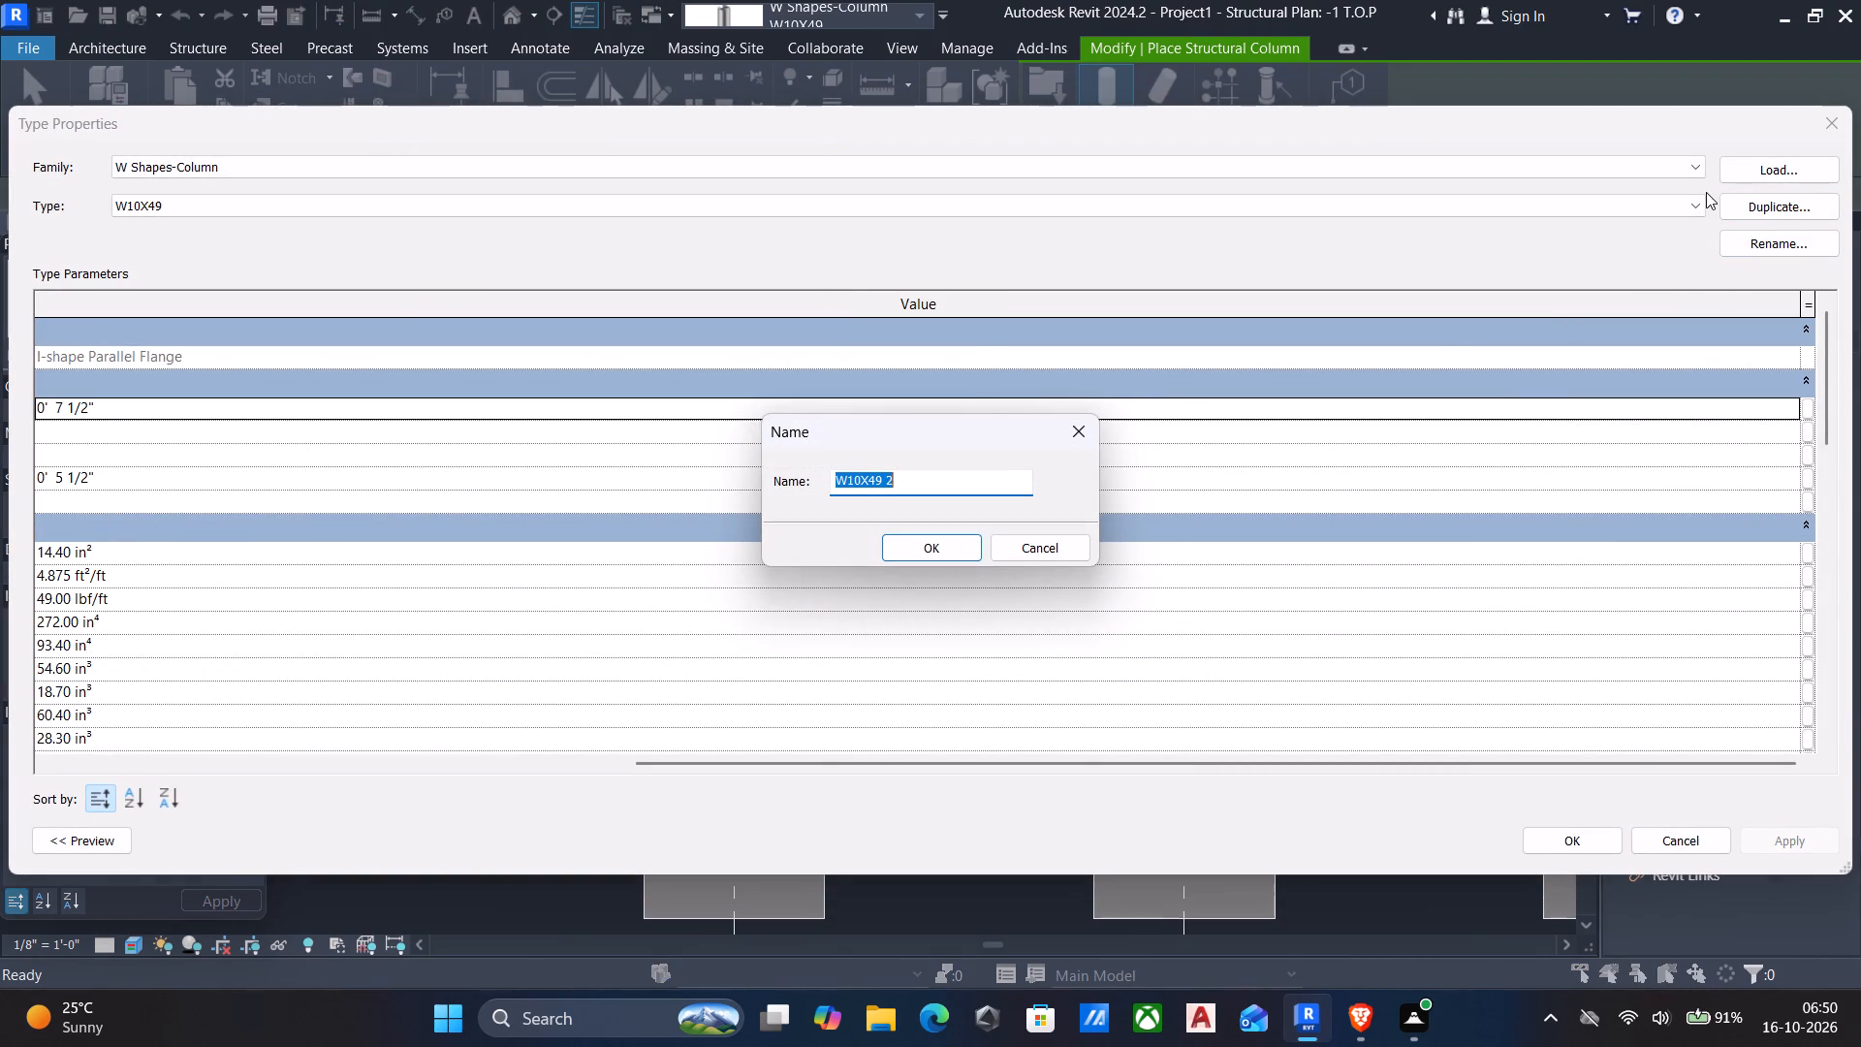
{"action": "key", "text": "BackSpace"}
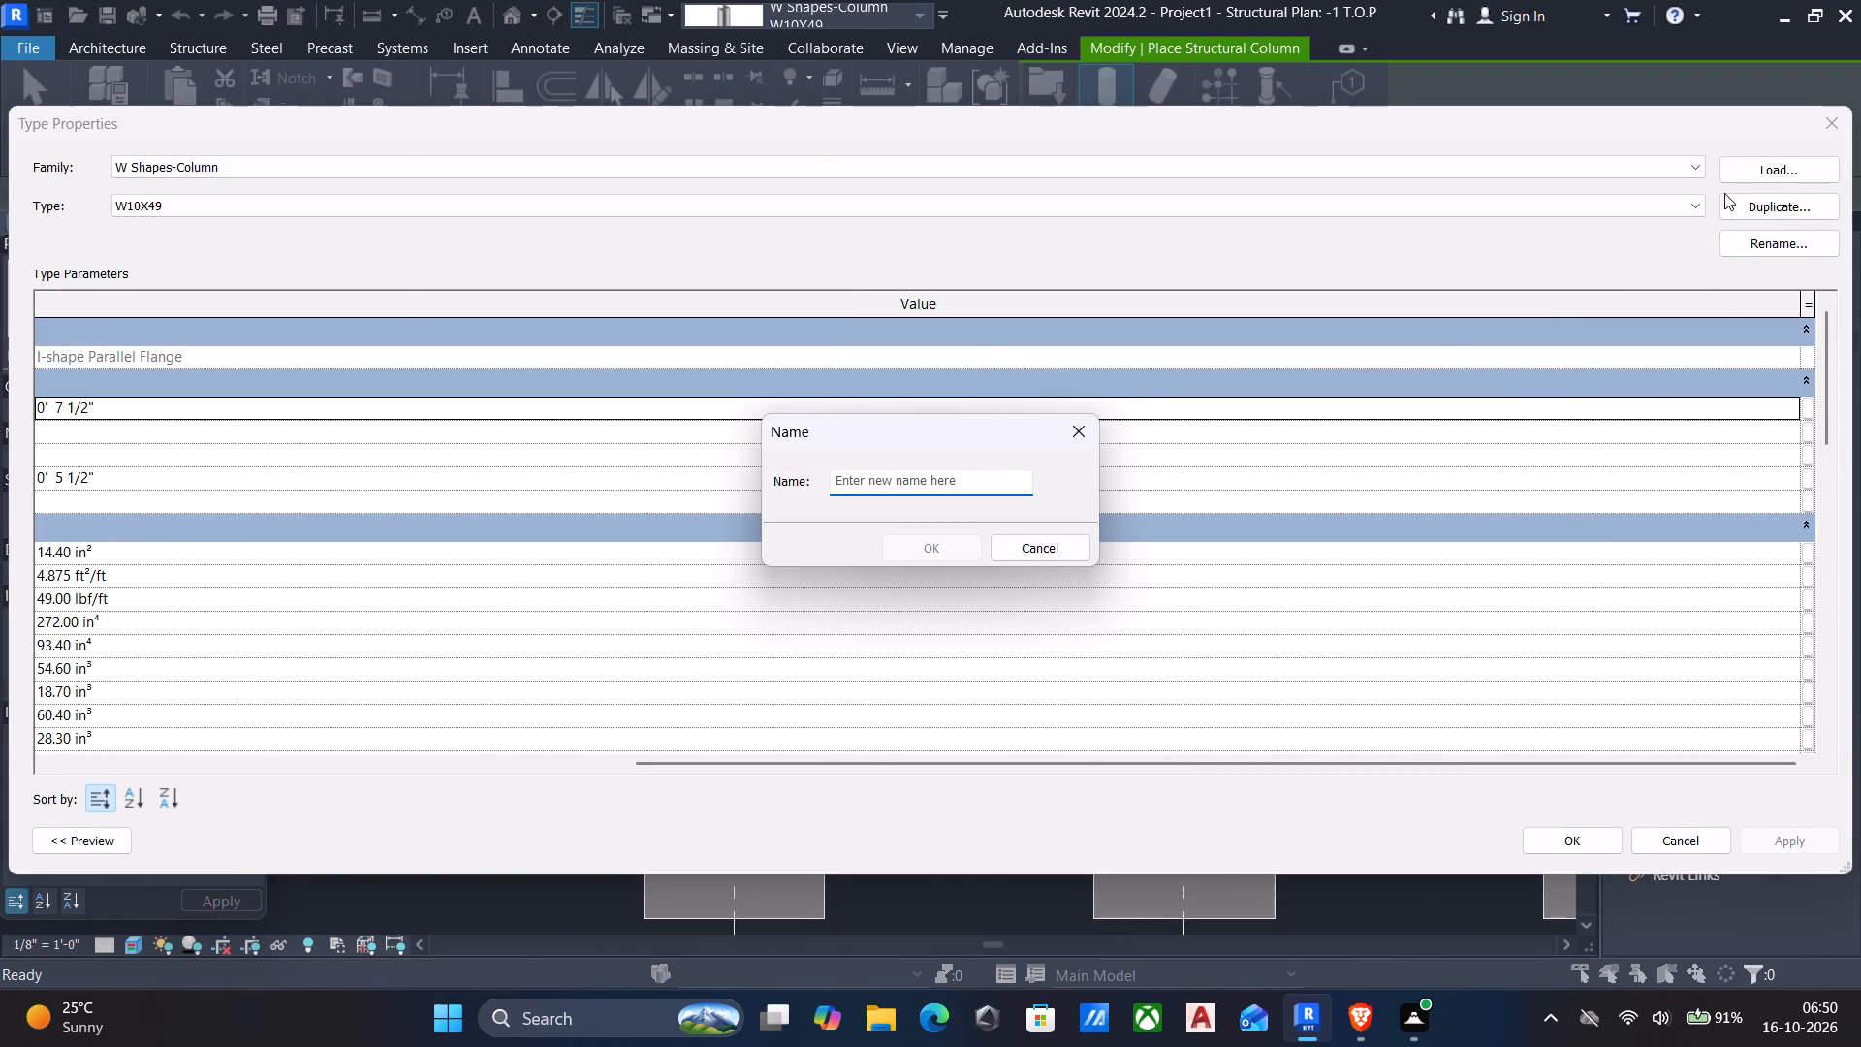
{"action": "key", "text": "r"}
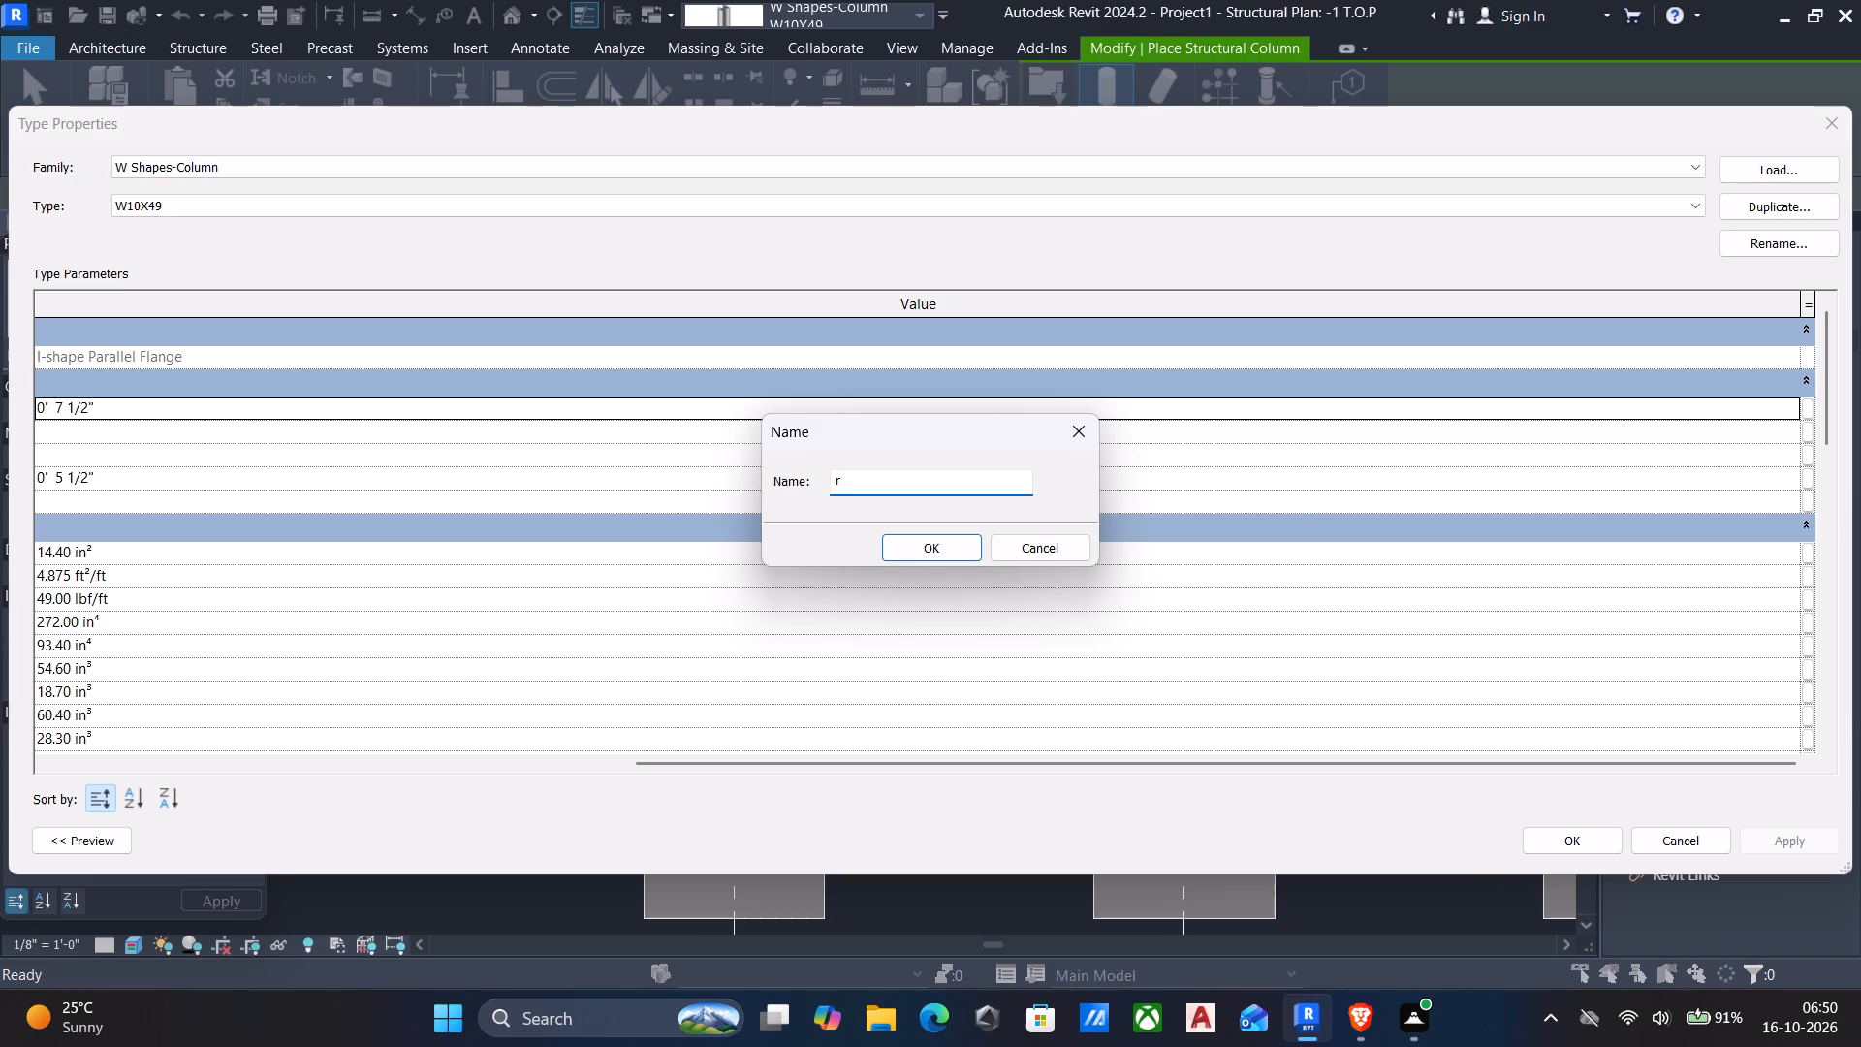
{"action": "type", "text": "ectangular colu"}
{"action": "type", "text": "mn"}
{"action": "left_click", "coordinate": [943, 545]}
Set the rectangular column type's section width to 15".
{"action": "scroll", "coordinate": [1189, 513], "scroll_direction": "down", "scroll_amount": 5}
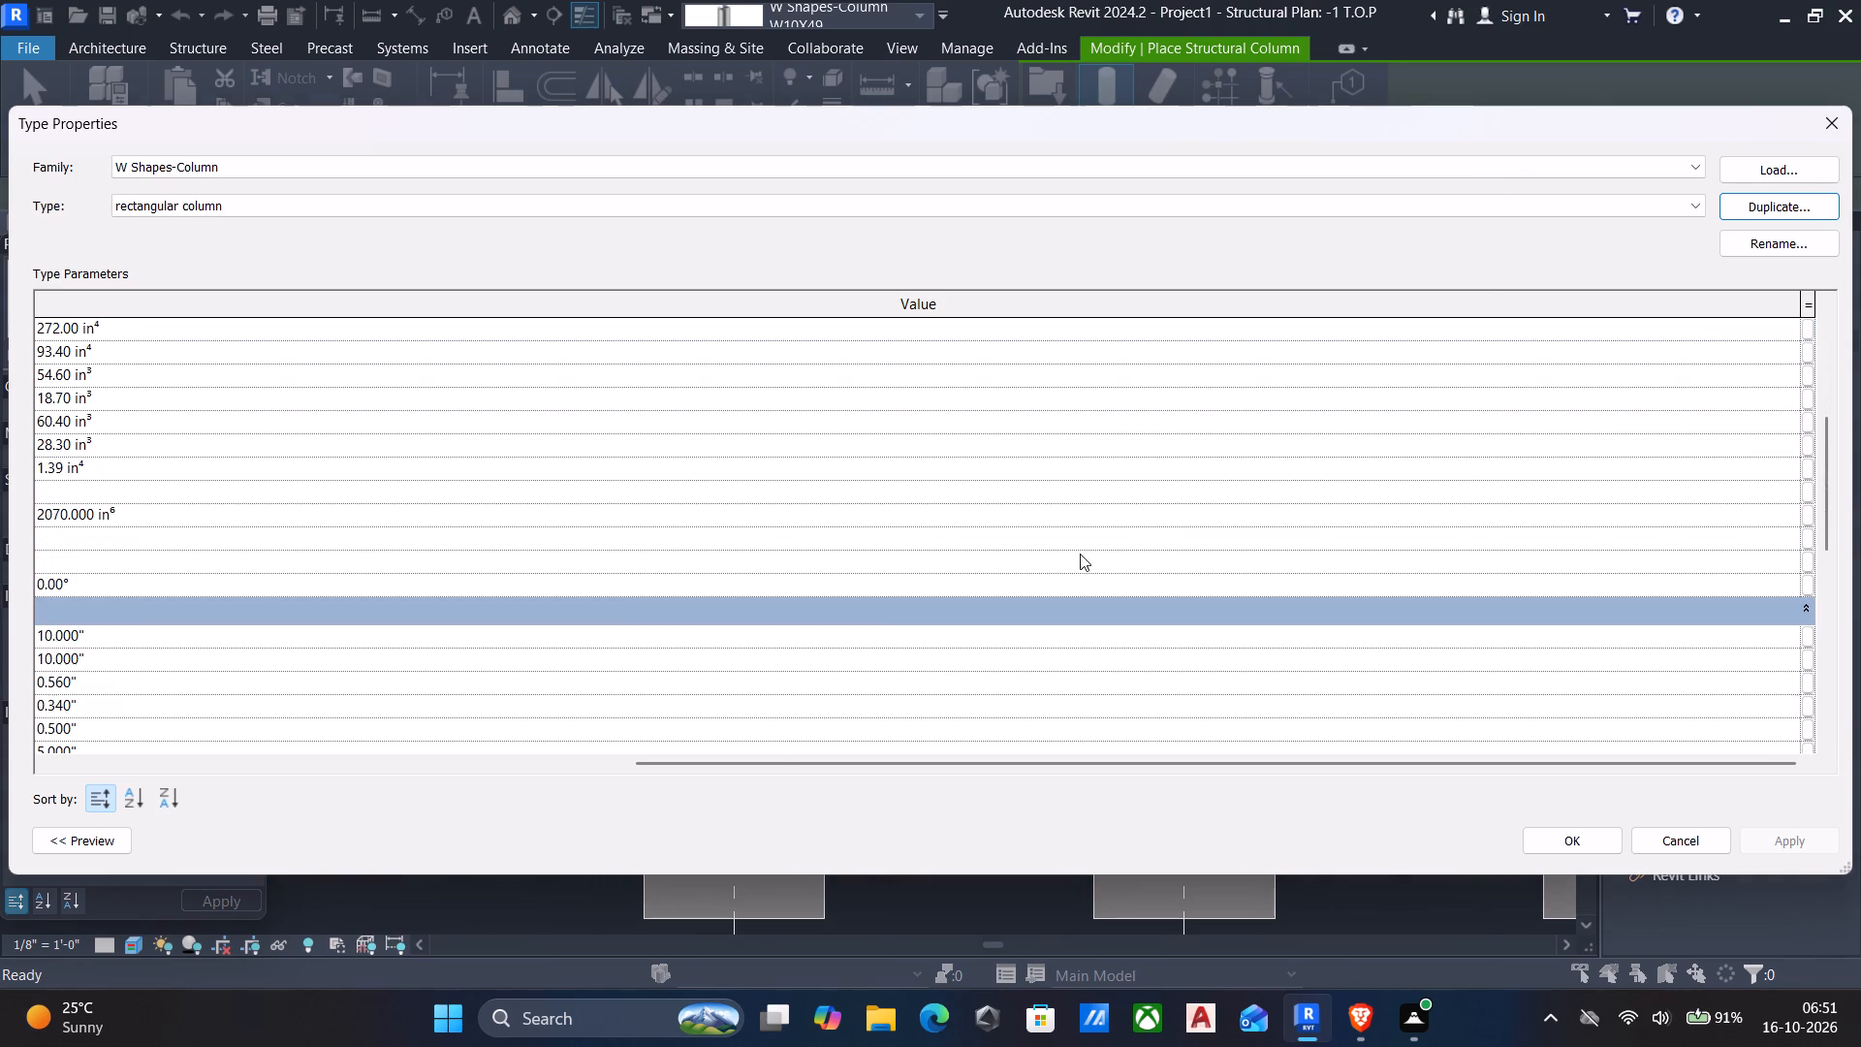
{"action": "left_click_drag", "start_coordinate": [928, 757], "coordinate": [744, 772]}
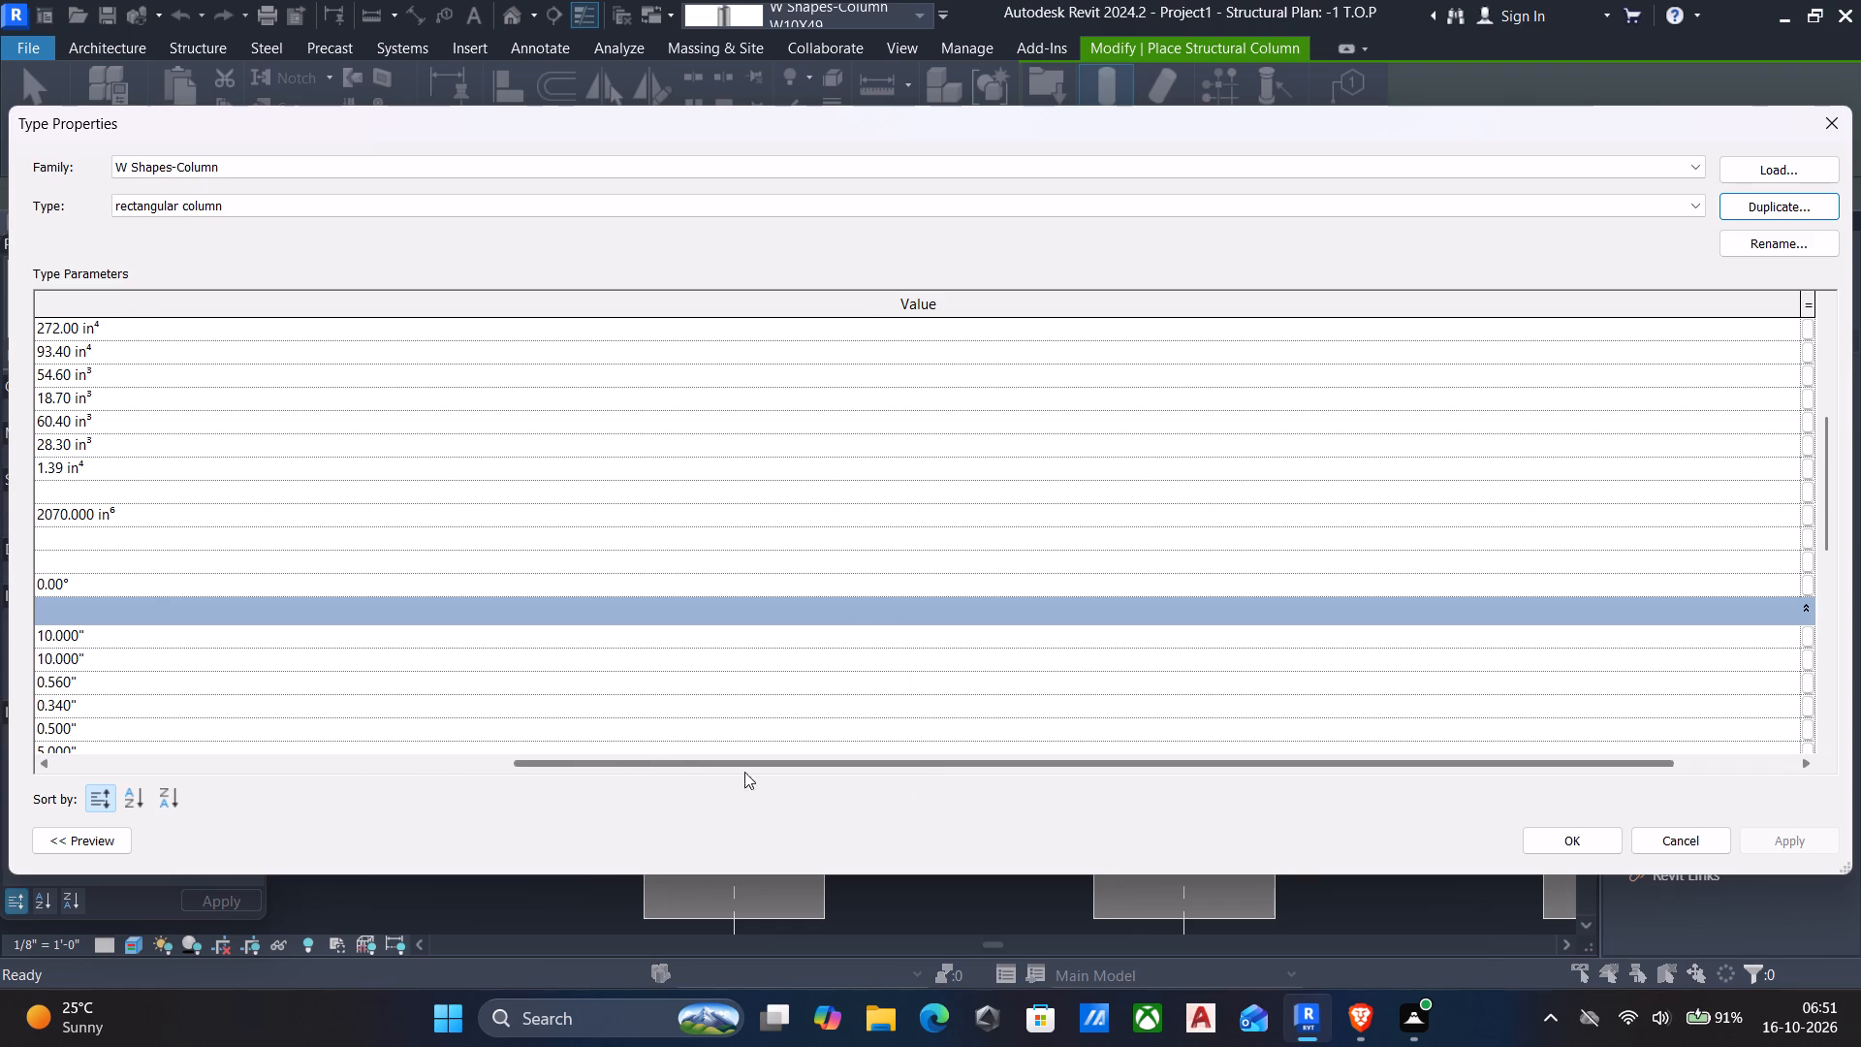
{"action": "left_click_drag", "start_coordinate": [744, 772], "coordinate": [411, 724]}
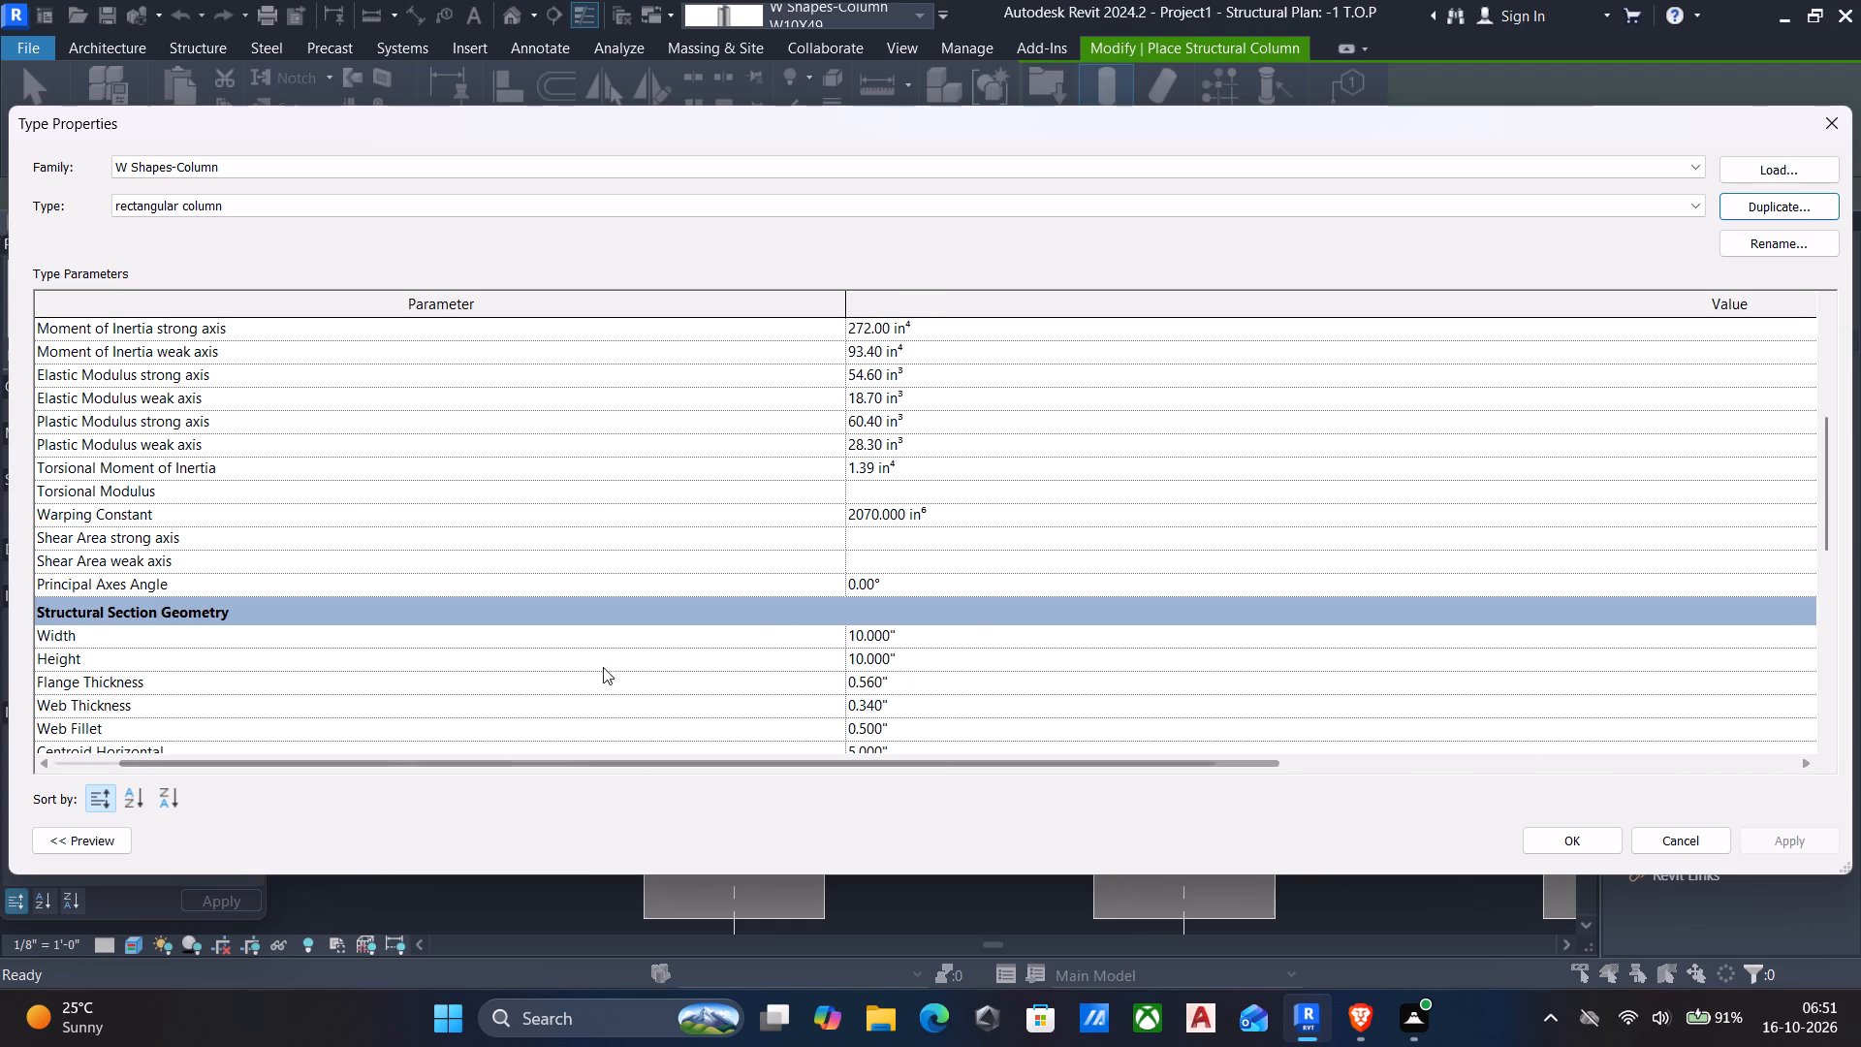
{"action": "left_click", "coordinate": [963, 631]}
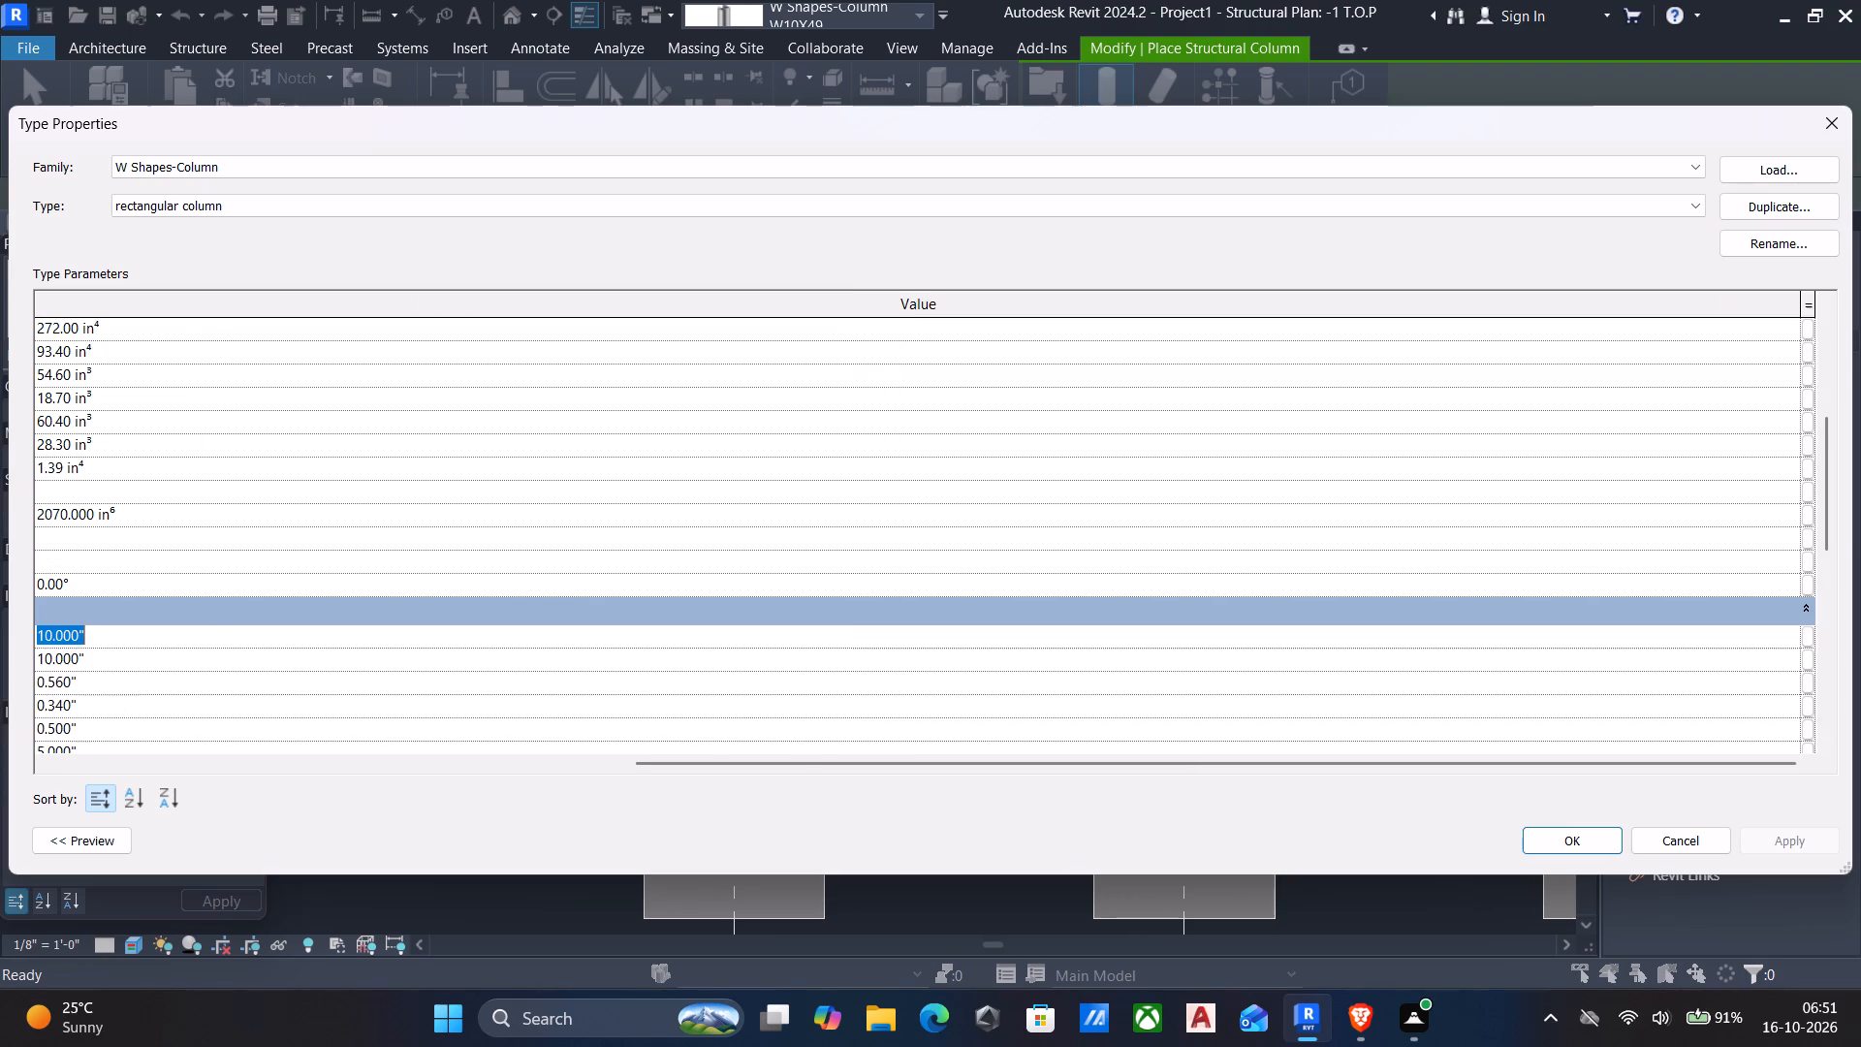
{"action": "type", "text": "15\""}
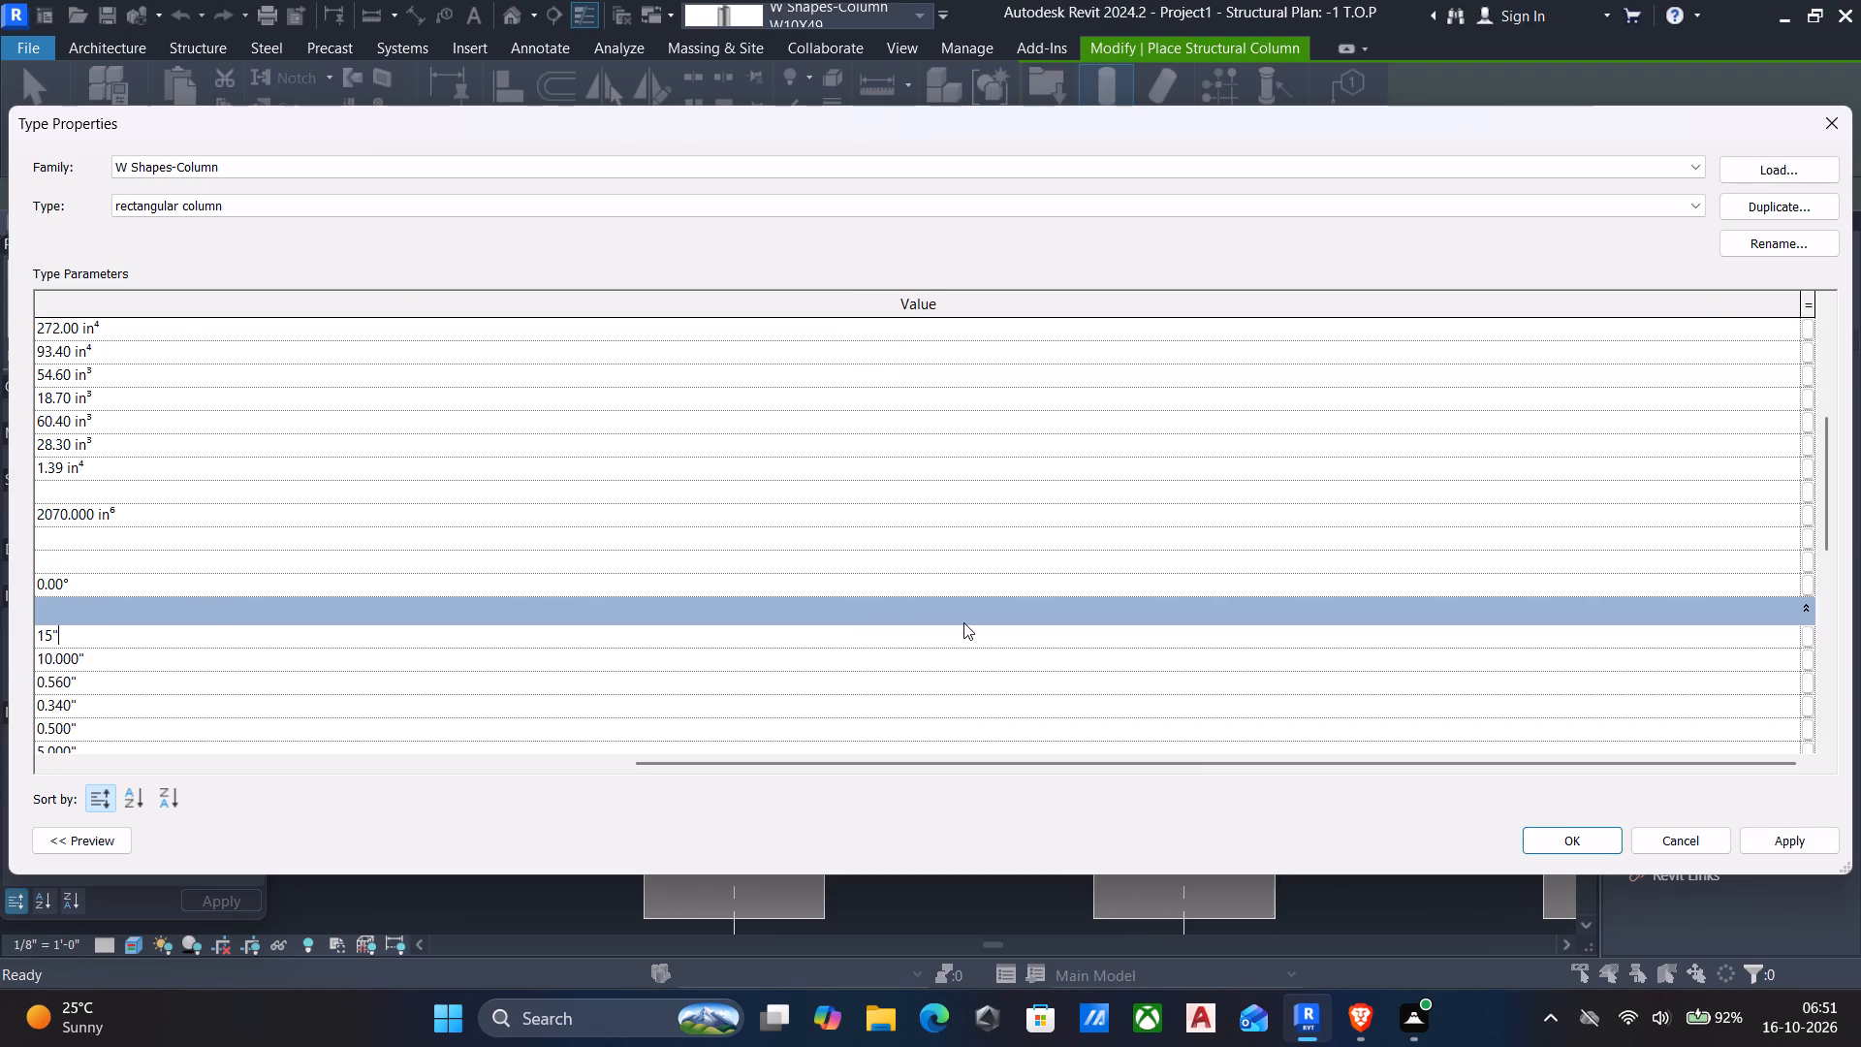
{"action": "key", "text": "Return"}
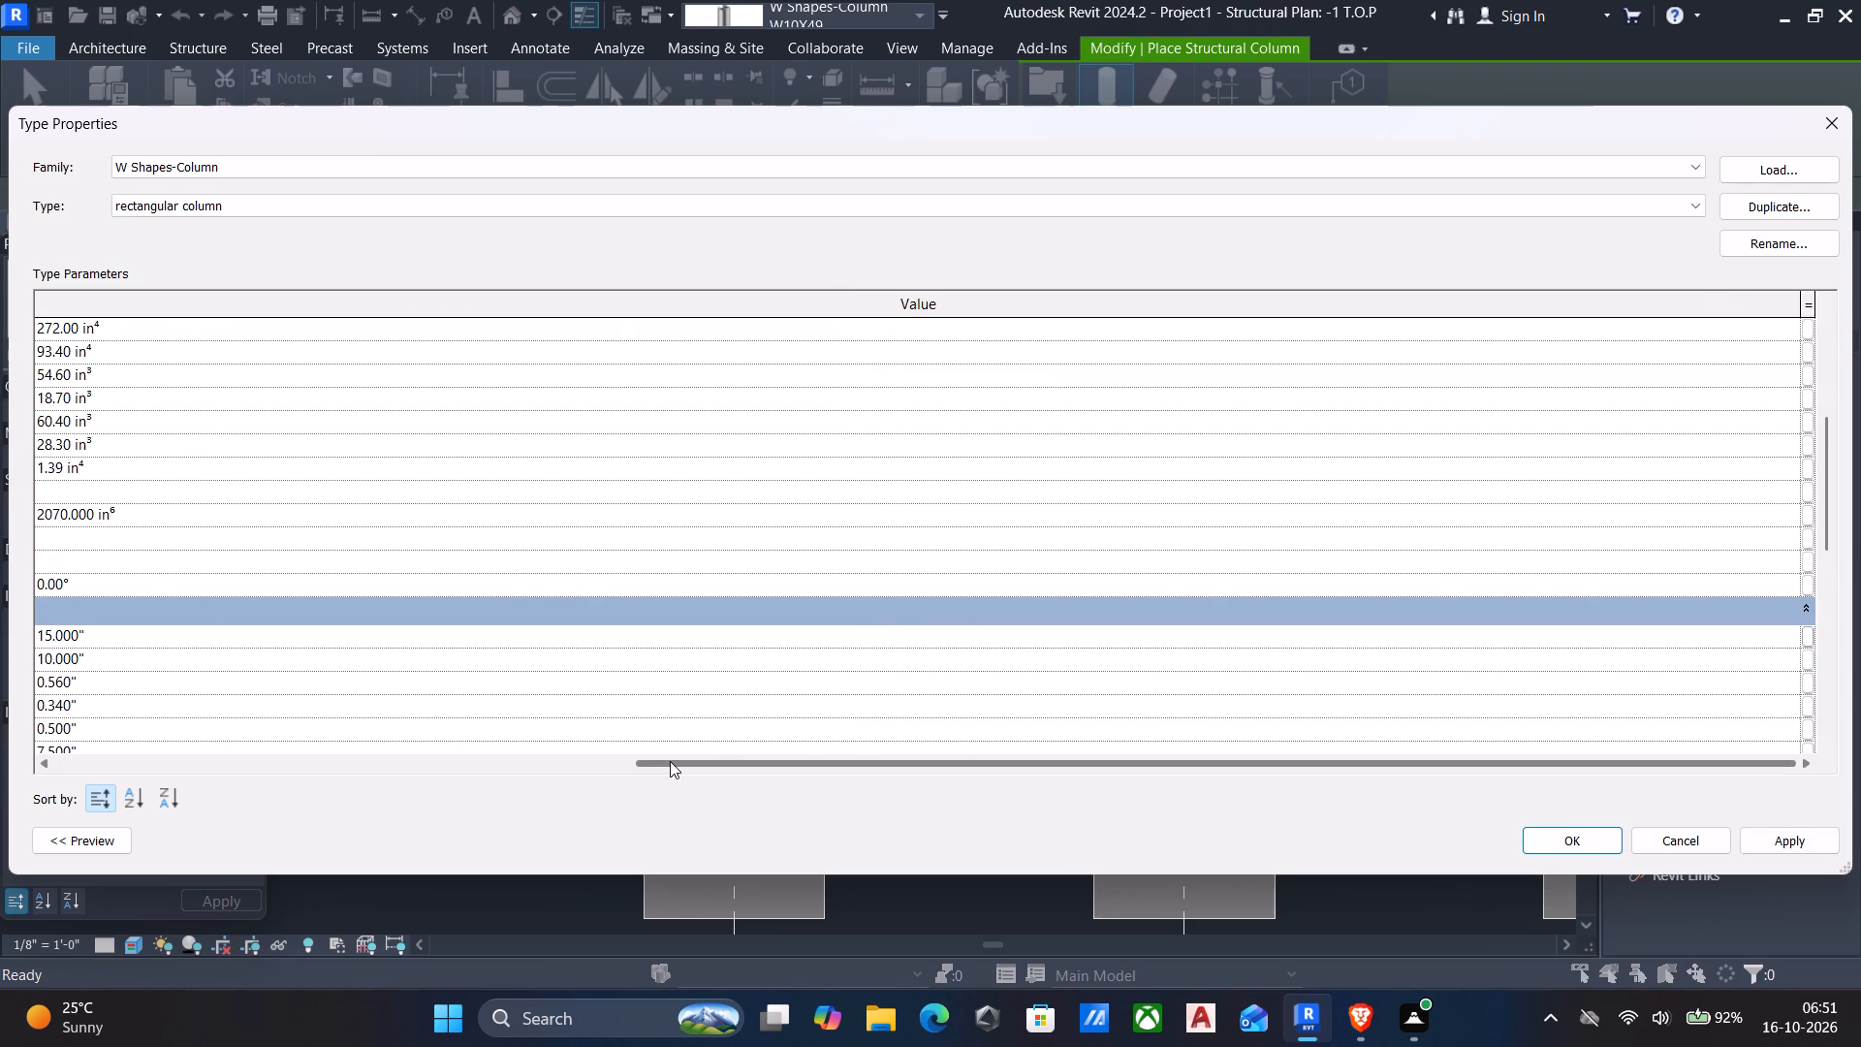
Set the rectangular column type's section height to 10'6" and apply the type properties.
{"action": "left_click_drag", "start_coordinate": [670, 761], "coordinate": [20, 666]}
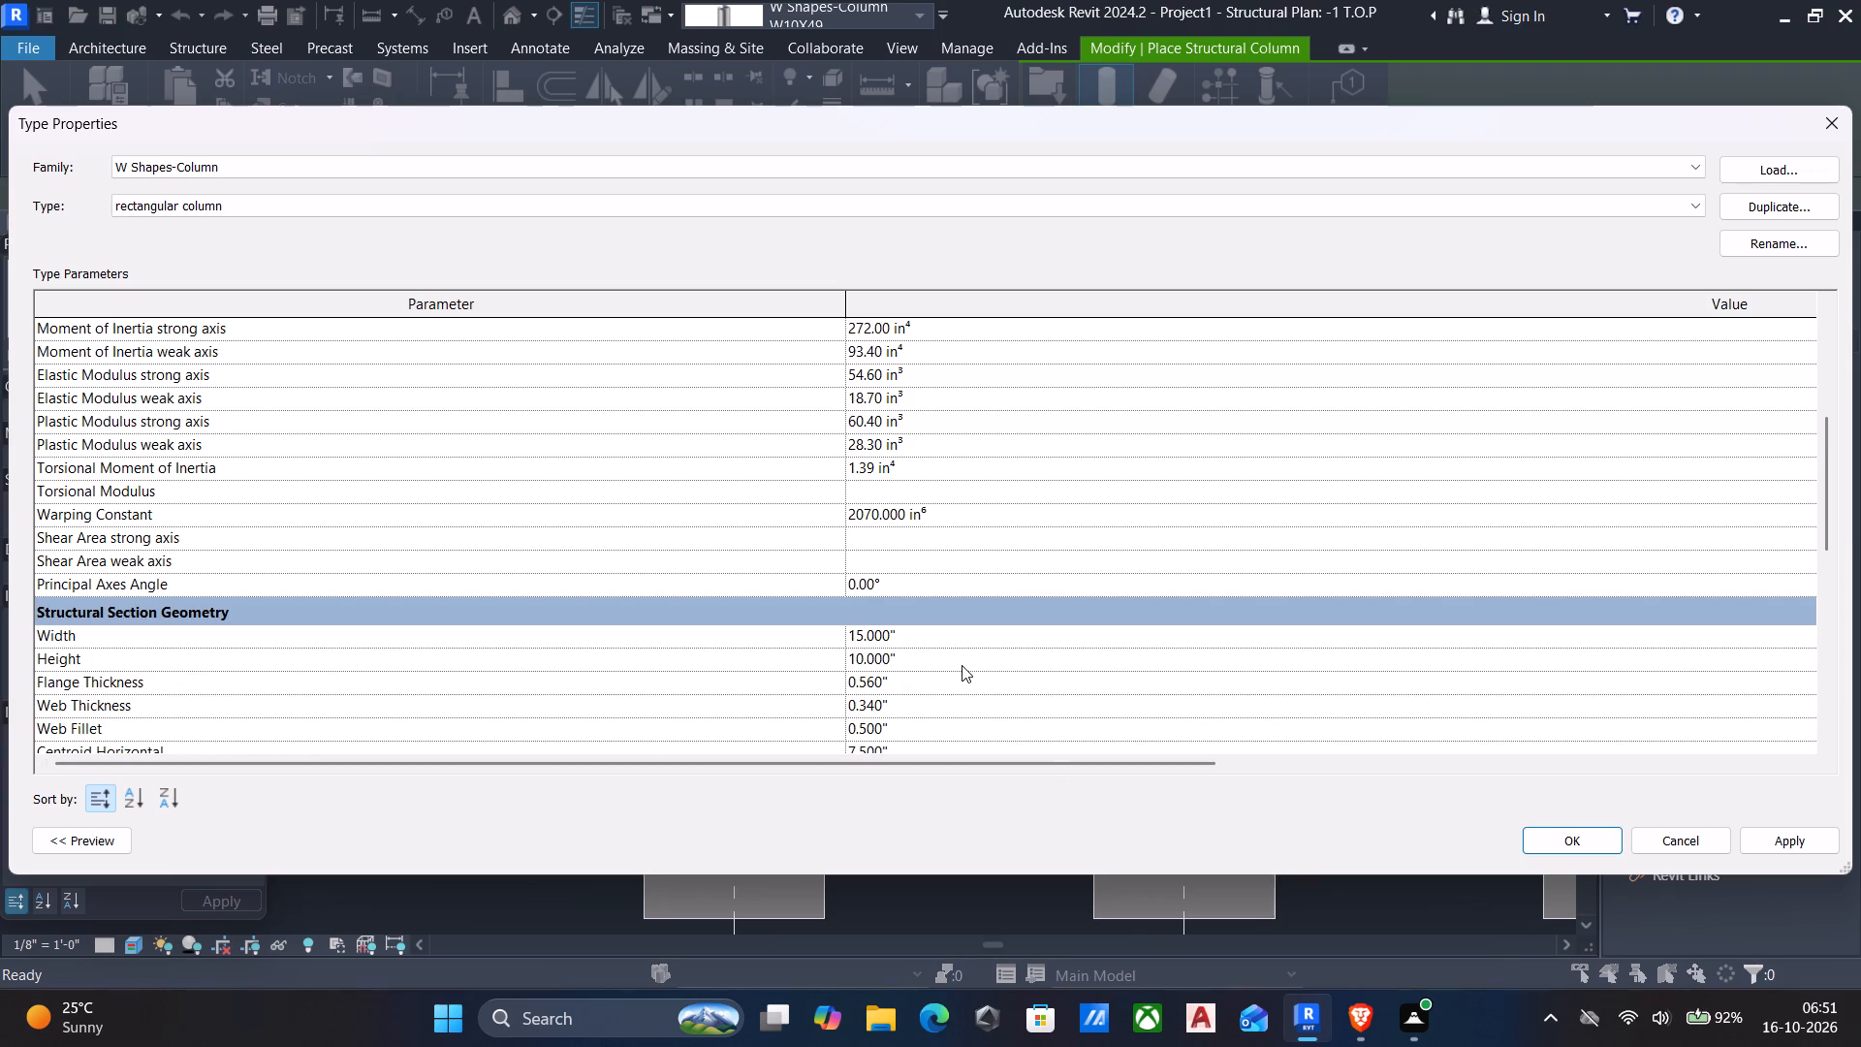
{"action": "left_click", "coordinate": [961, 660]}
{"action": "type", "text": "10'6"}
{"action": "key", "text": "shift+quotedbl"}
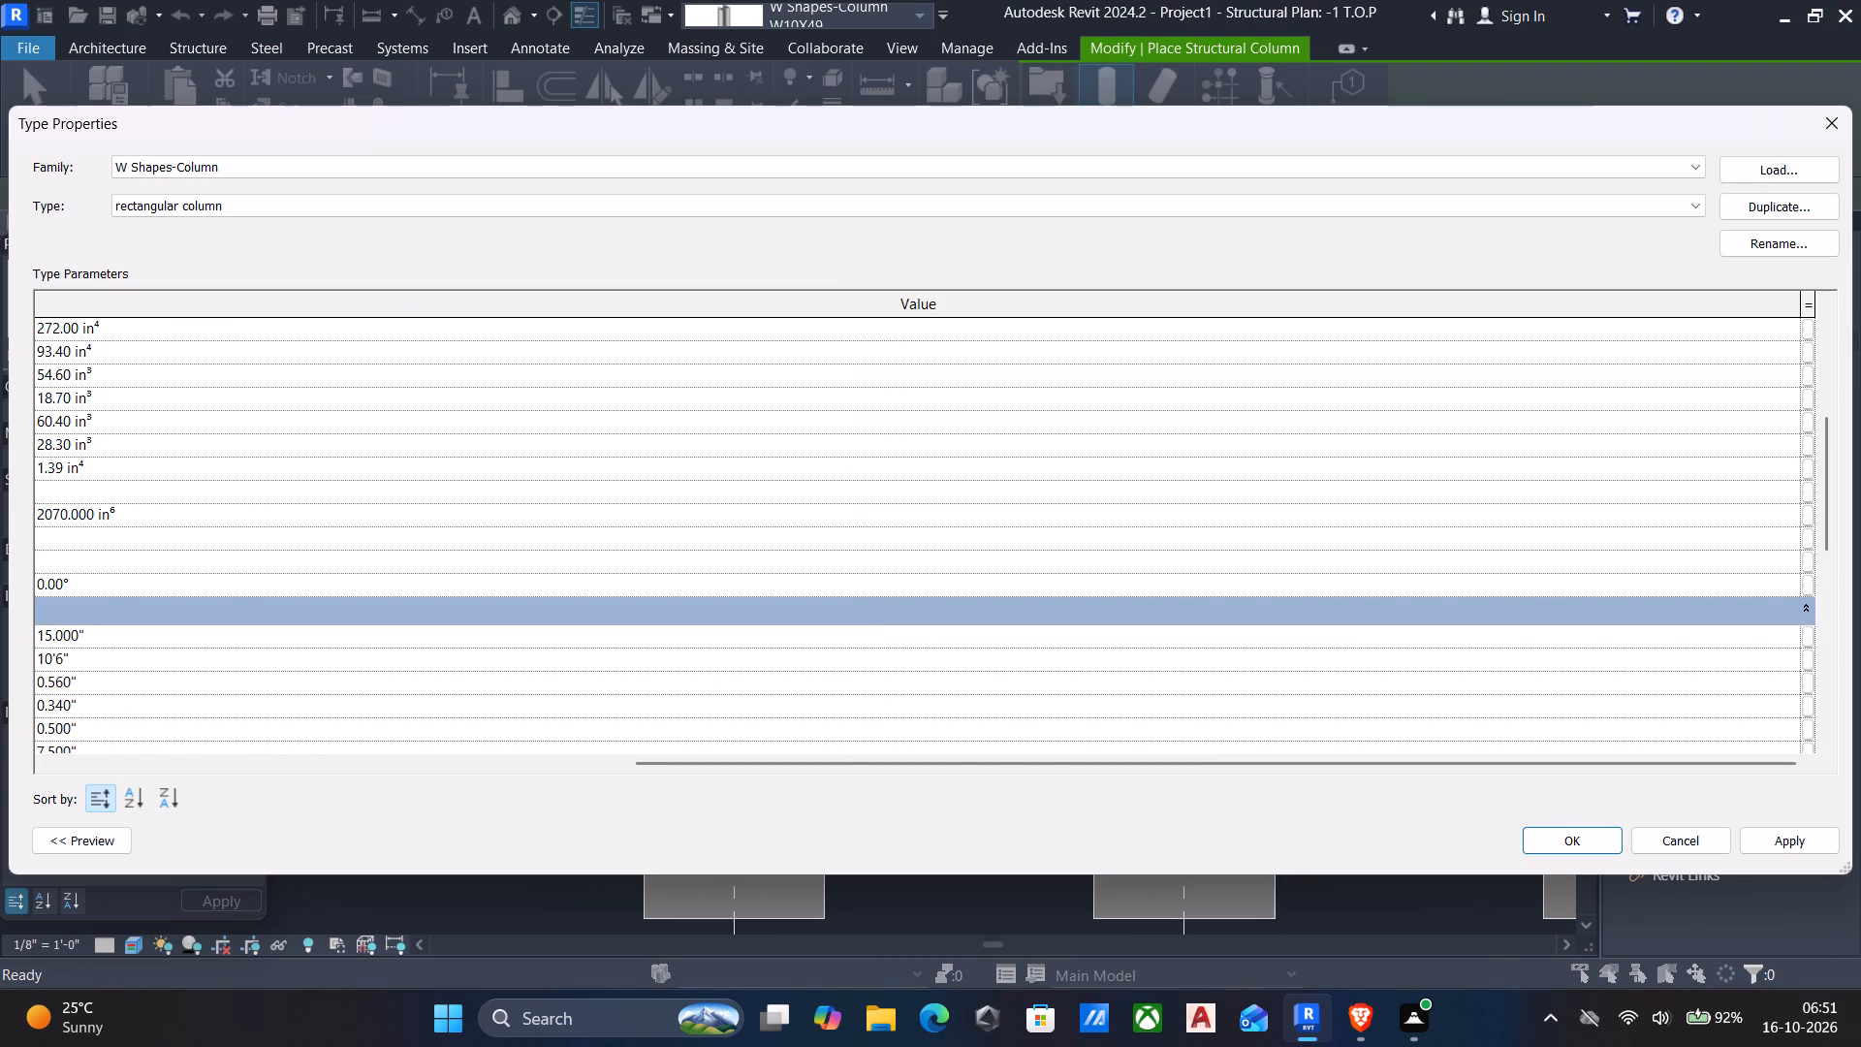
{"action": "key", "text": "Return"}
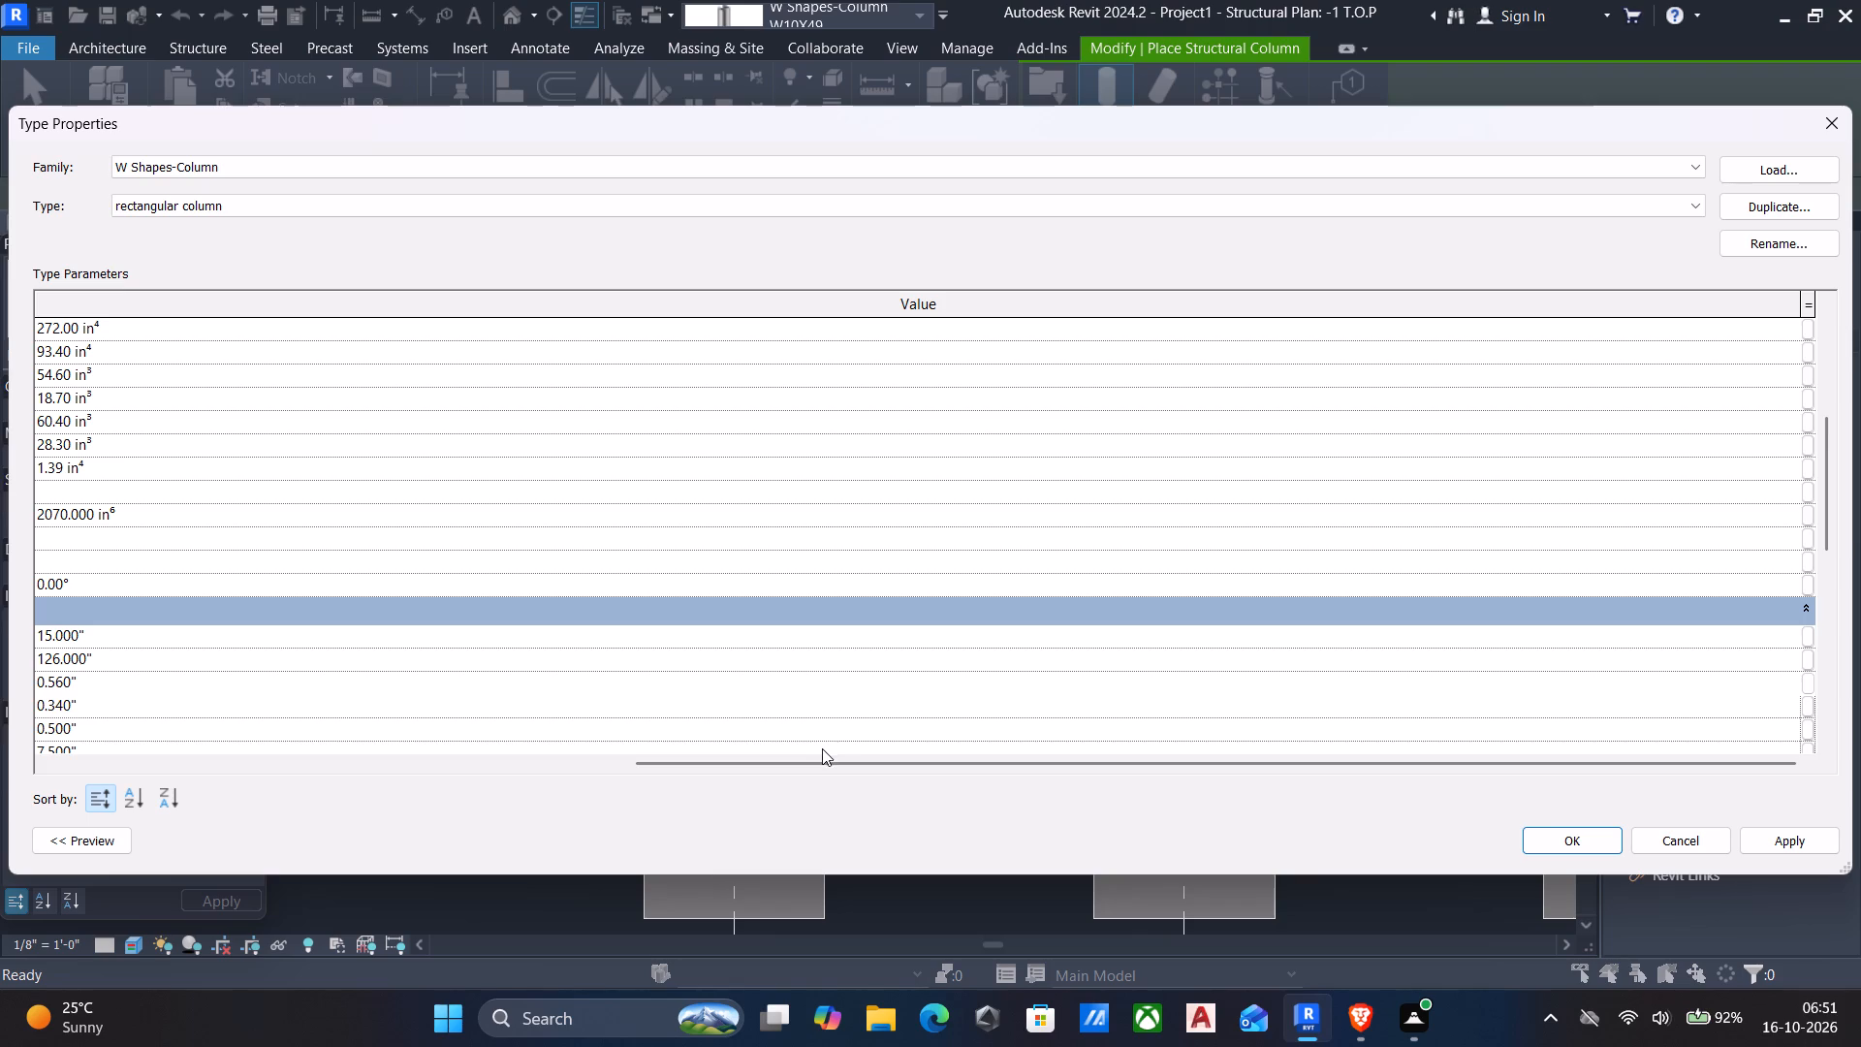
{"action": "middle_click_drag", "start_coordinate": [822, 748], "coordinate": [1024, 680]}
{"action": "left_click_drag", "start_coordinate": [797, 757], "coordinate": [86, 683]}
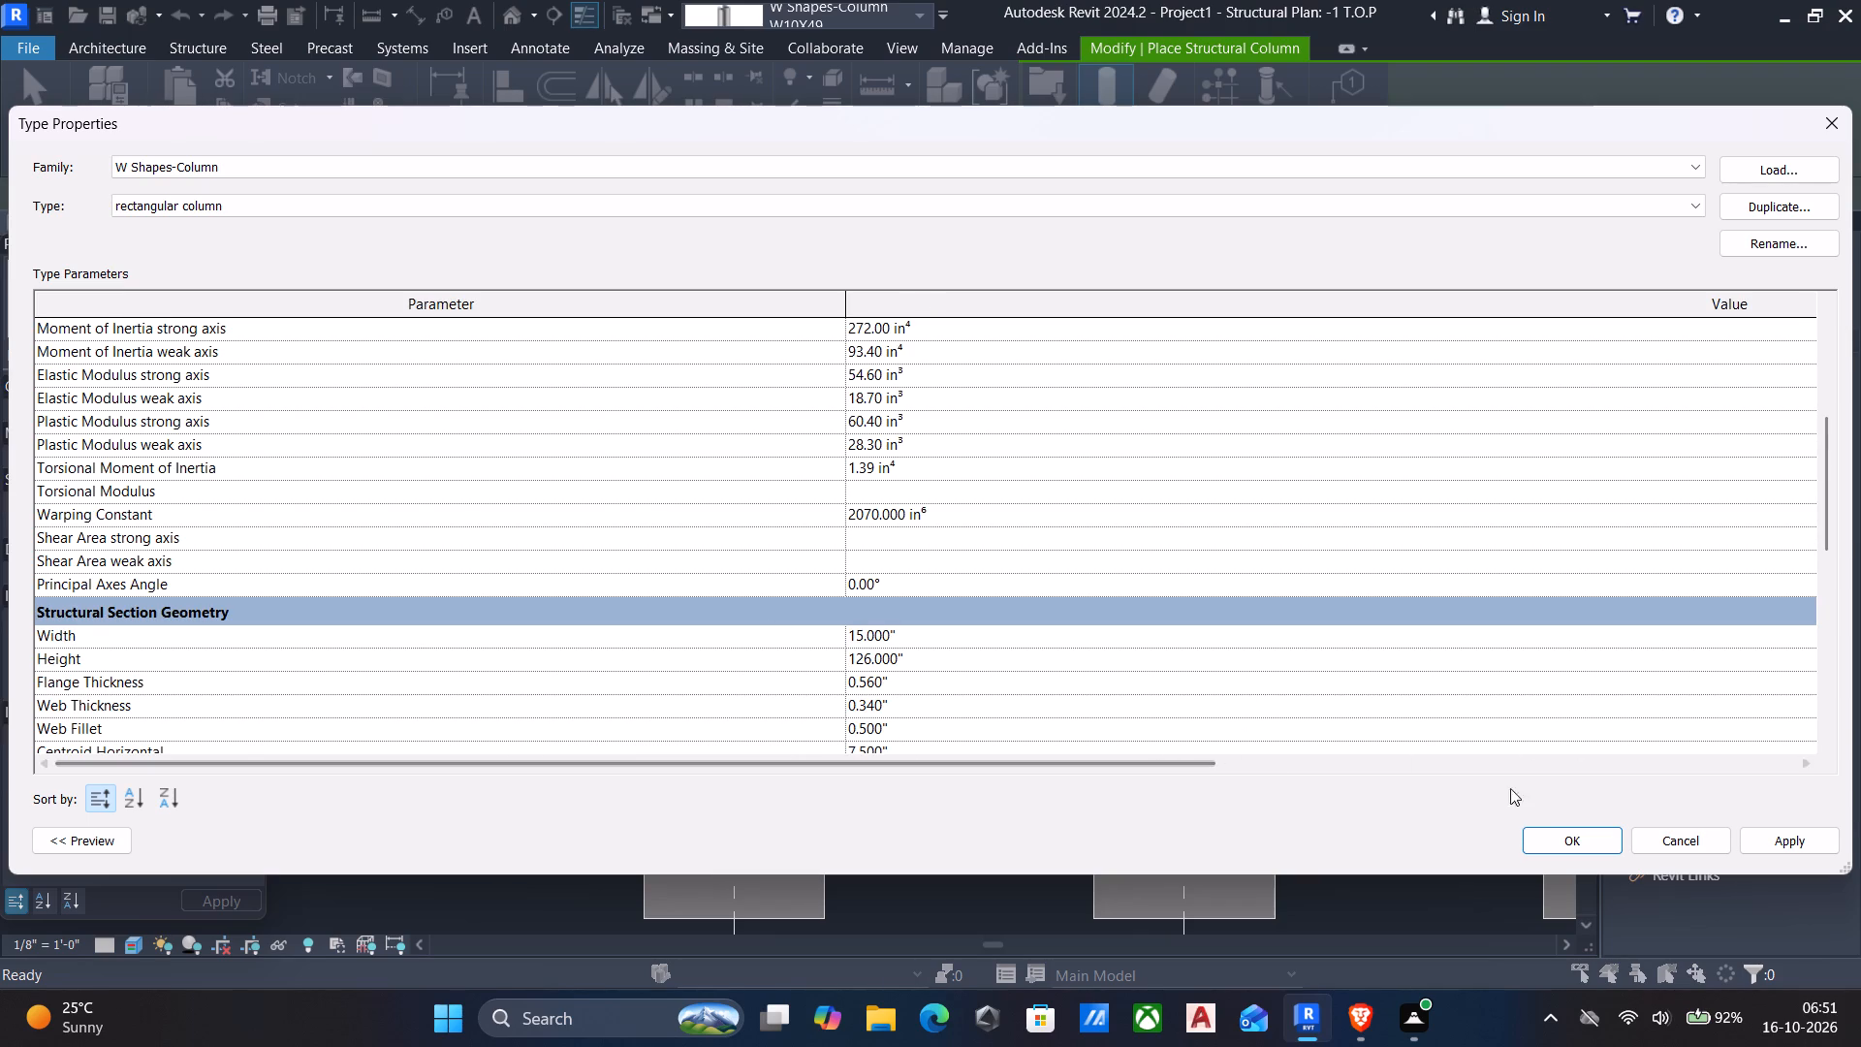
{"action": "left_click", "coordinate": [1778, 836]}
{"action": "left_click", "coordinate": [1561, 842]}
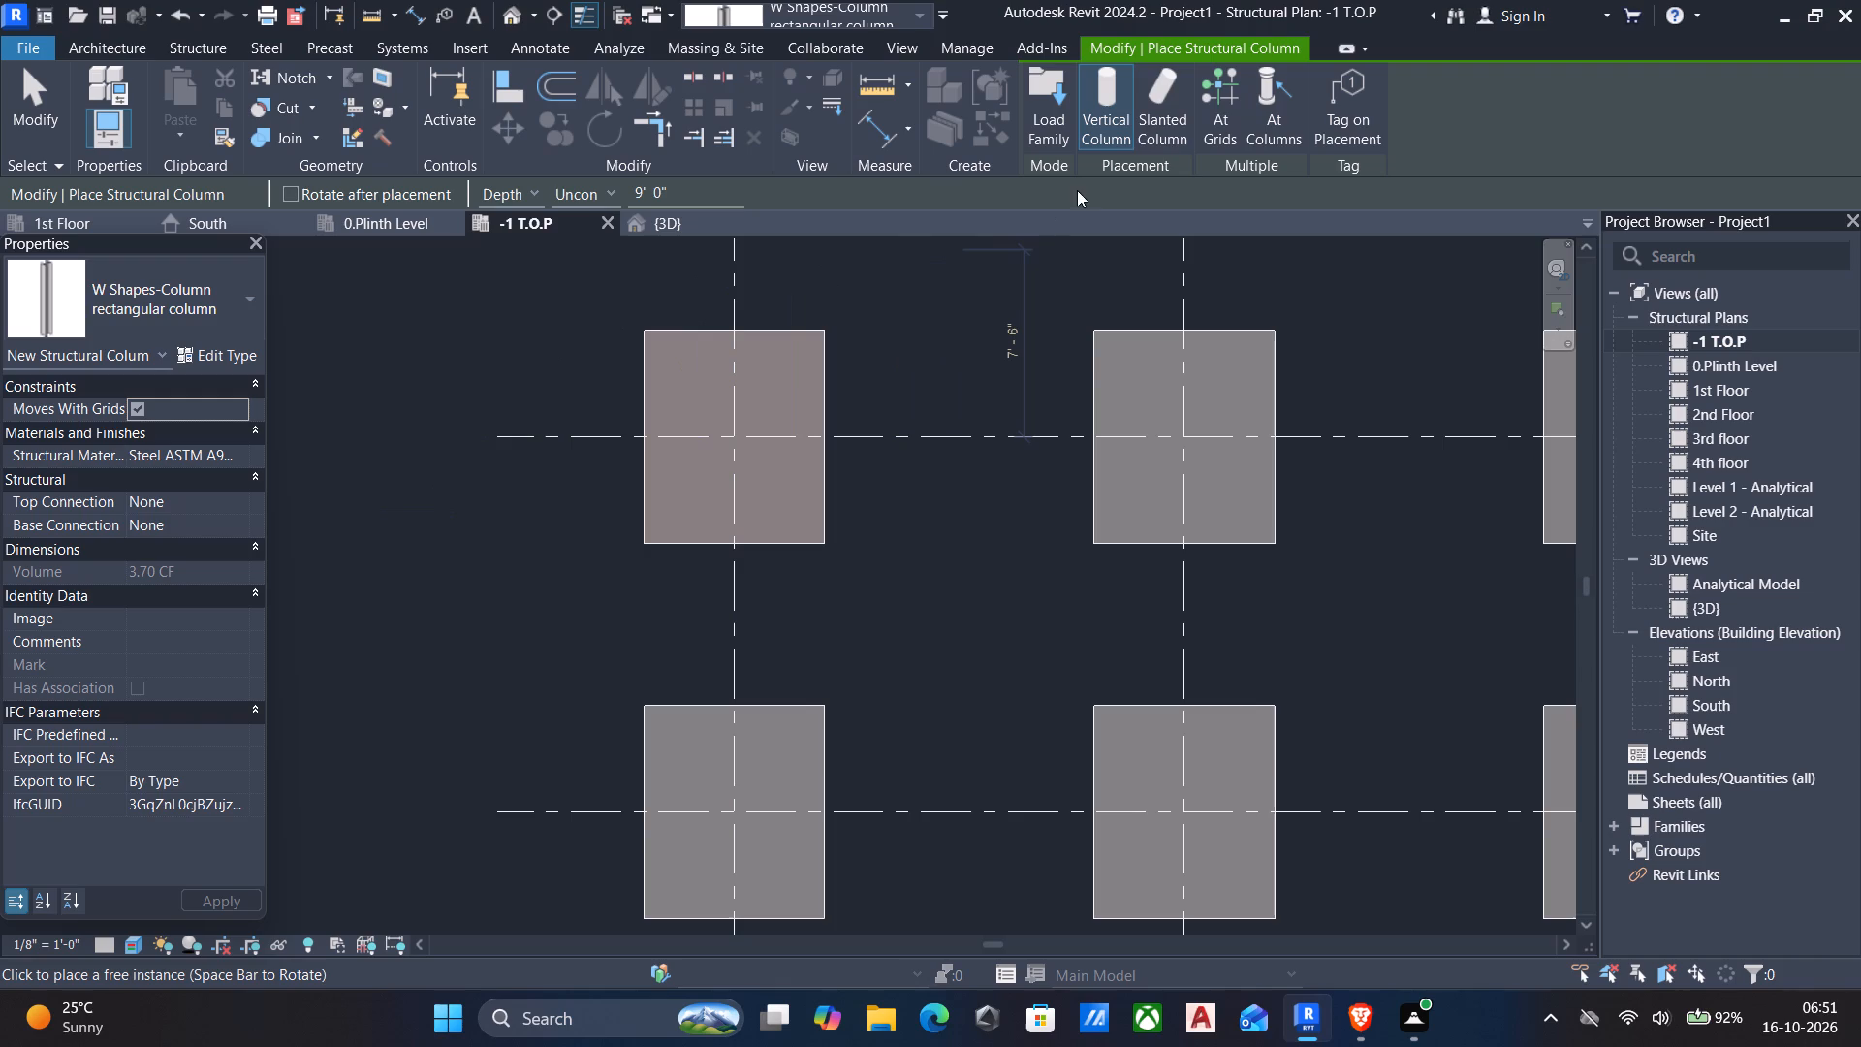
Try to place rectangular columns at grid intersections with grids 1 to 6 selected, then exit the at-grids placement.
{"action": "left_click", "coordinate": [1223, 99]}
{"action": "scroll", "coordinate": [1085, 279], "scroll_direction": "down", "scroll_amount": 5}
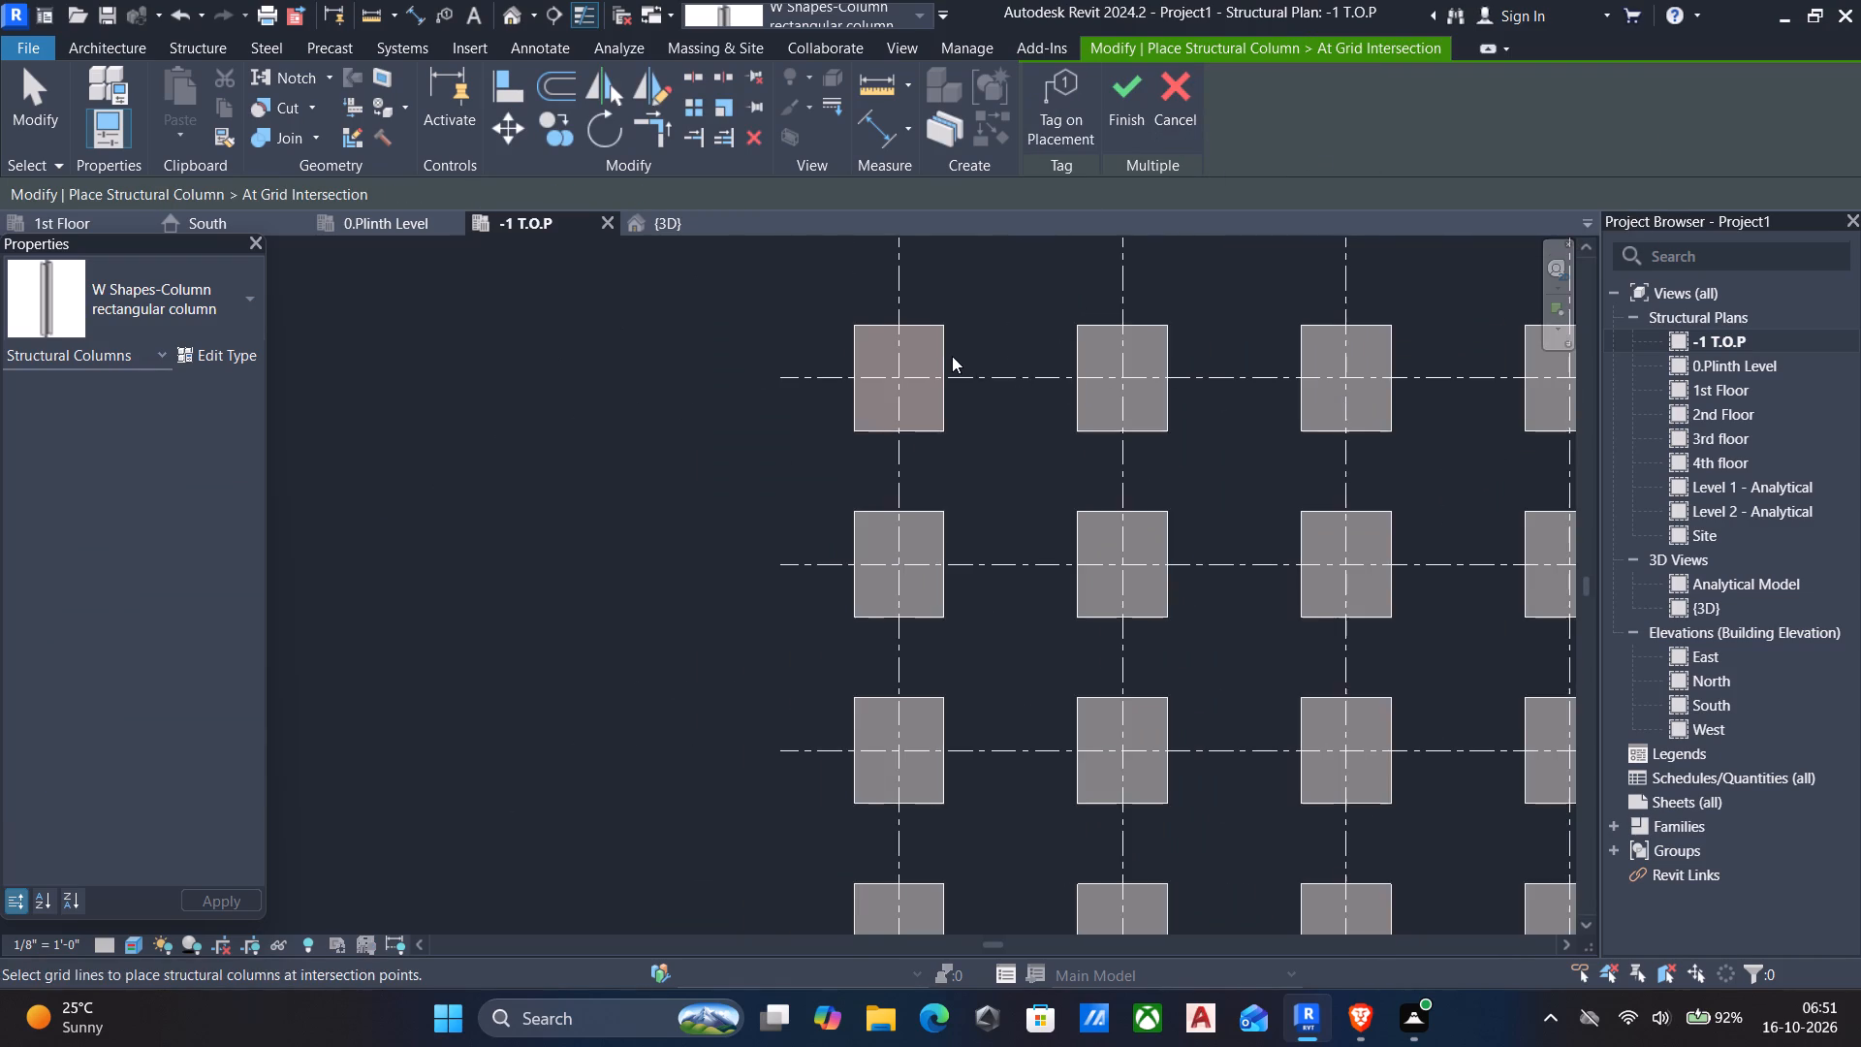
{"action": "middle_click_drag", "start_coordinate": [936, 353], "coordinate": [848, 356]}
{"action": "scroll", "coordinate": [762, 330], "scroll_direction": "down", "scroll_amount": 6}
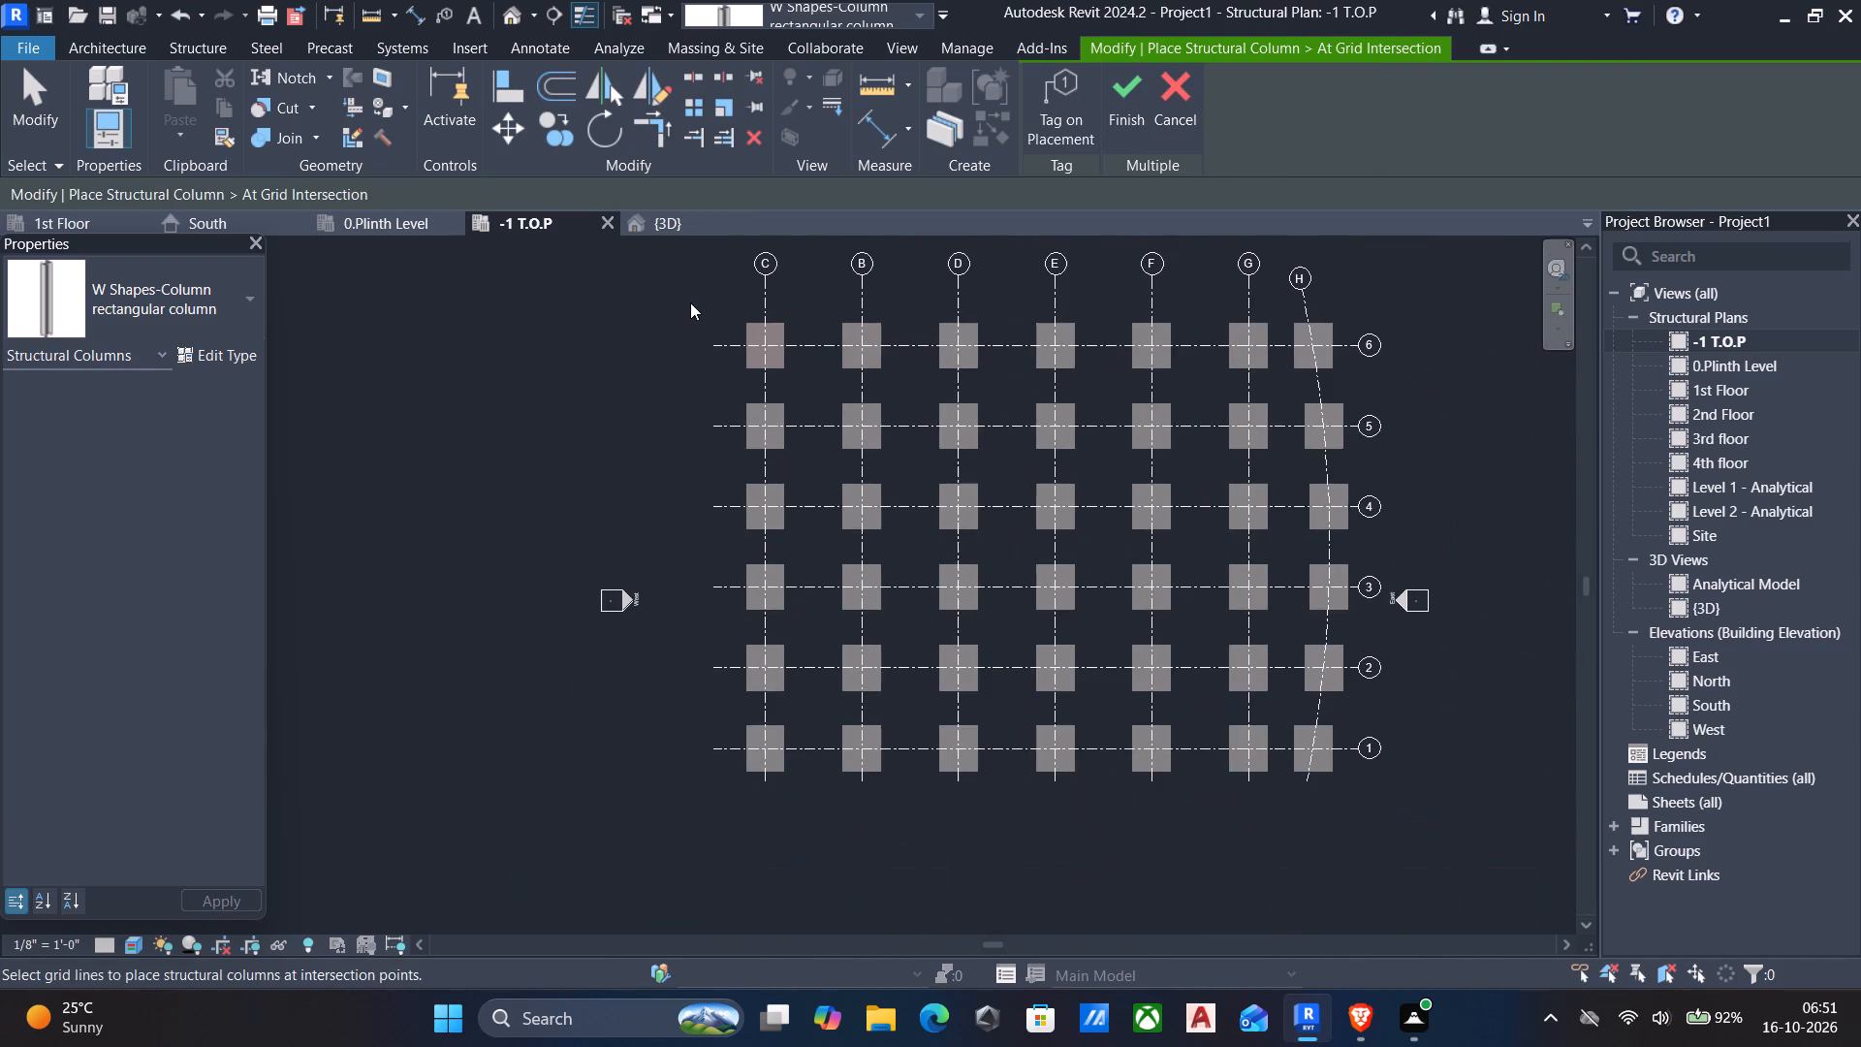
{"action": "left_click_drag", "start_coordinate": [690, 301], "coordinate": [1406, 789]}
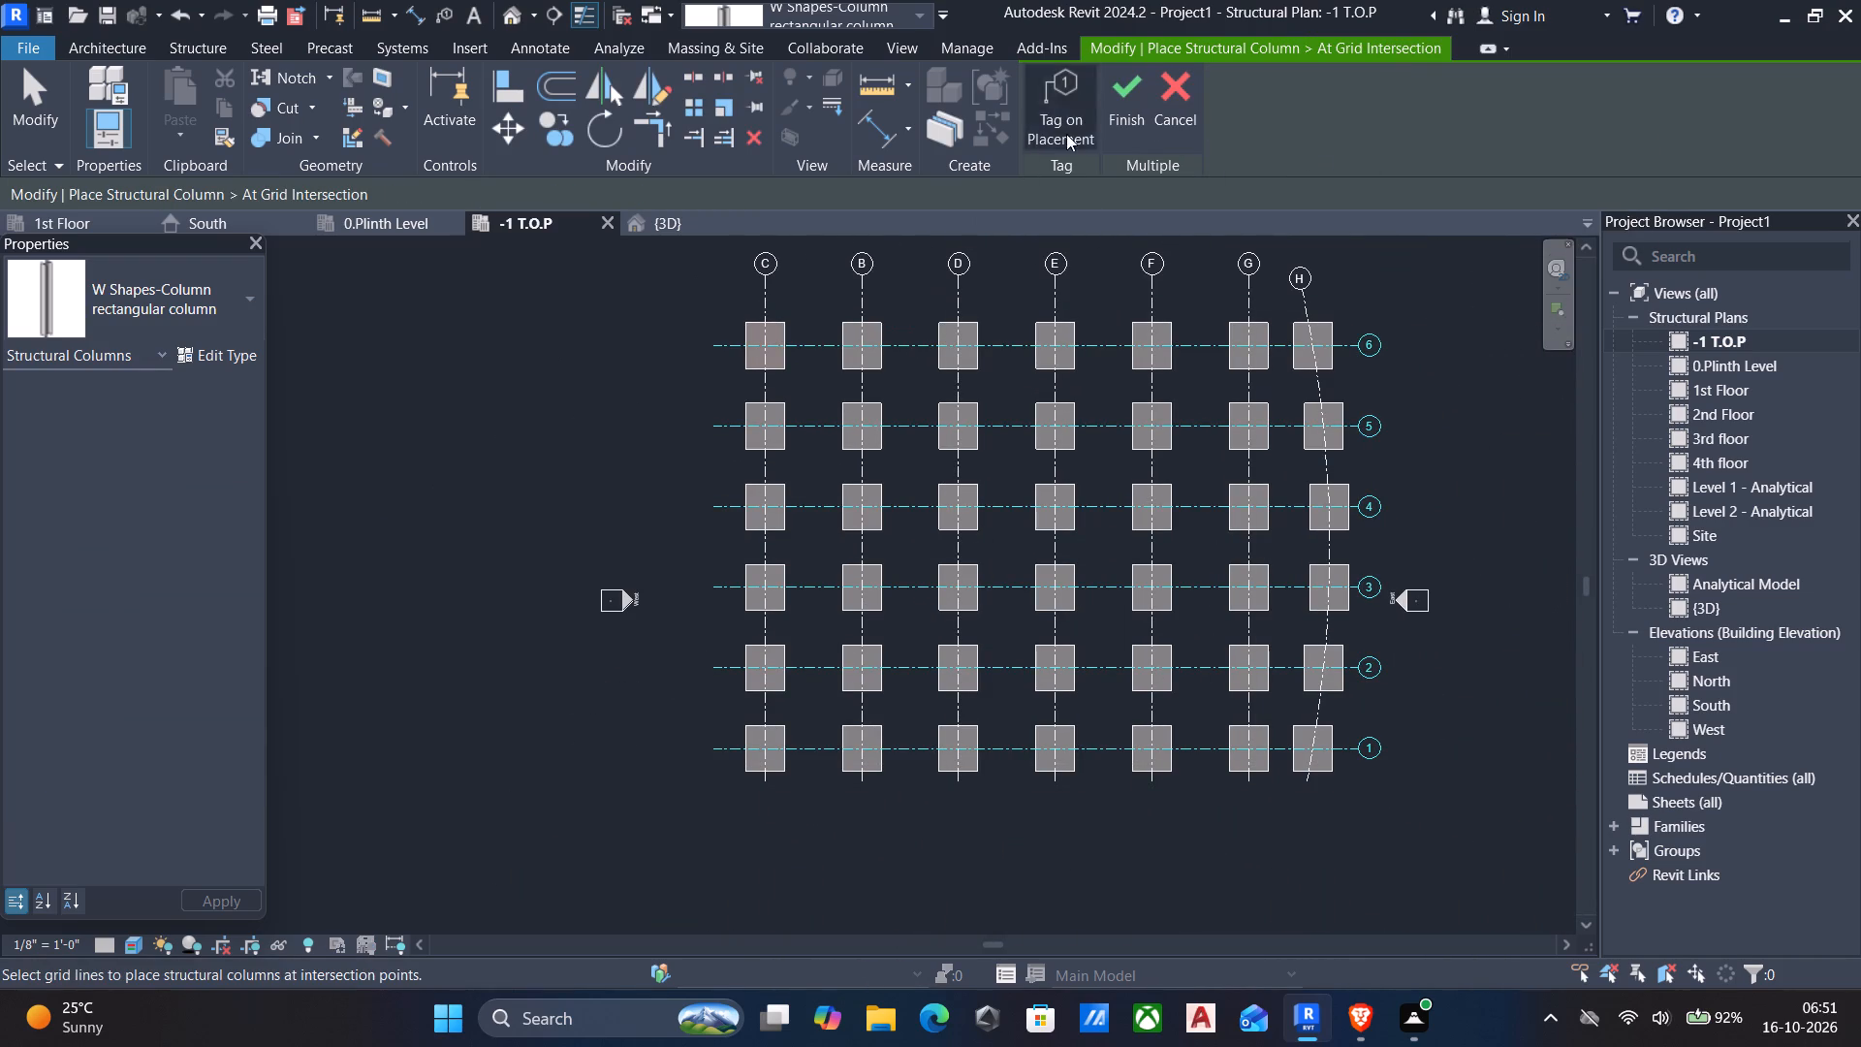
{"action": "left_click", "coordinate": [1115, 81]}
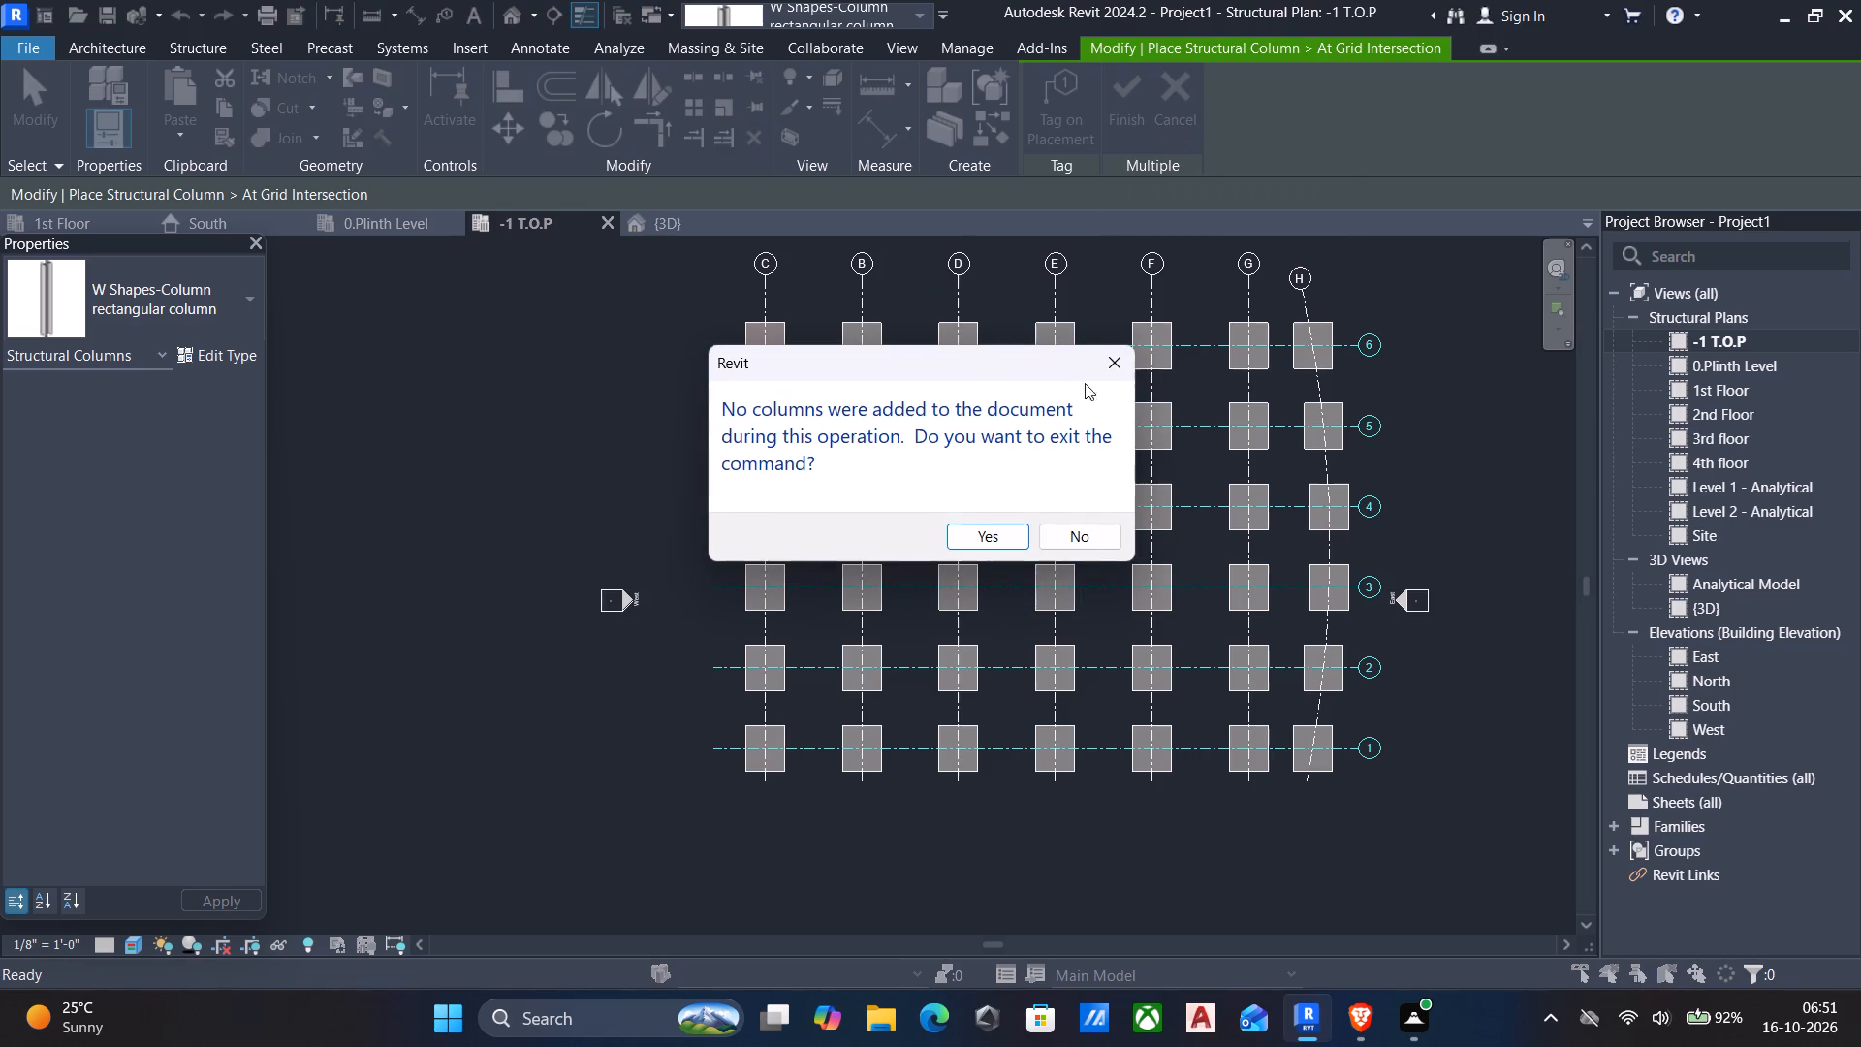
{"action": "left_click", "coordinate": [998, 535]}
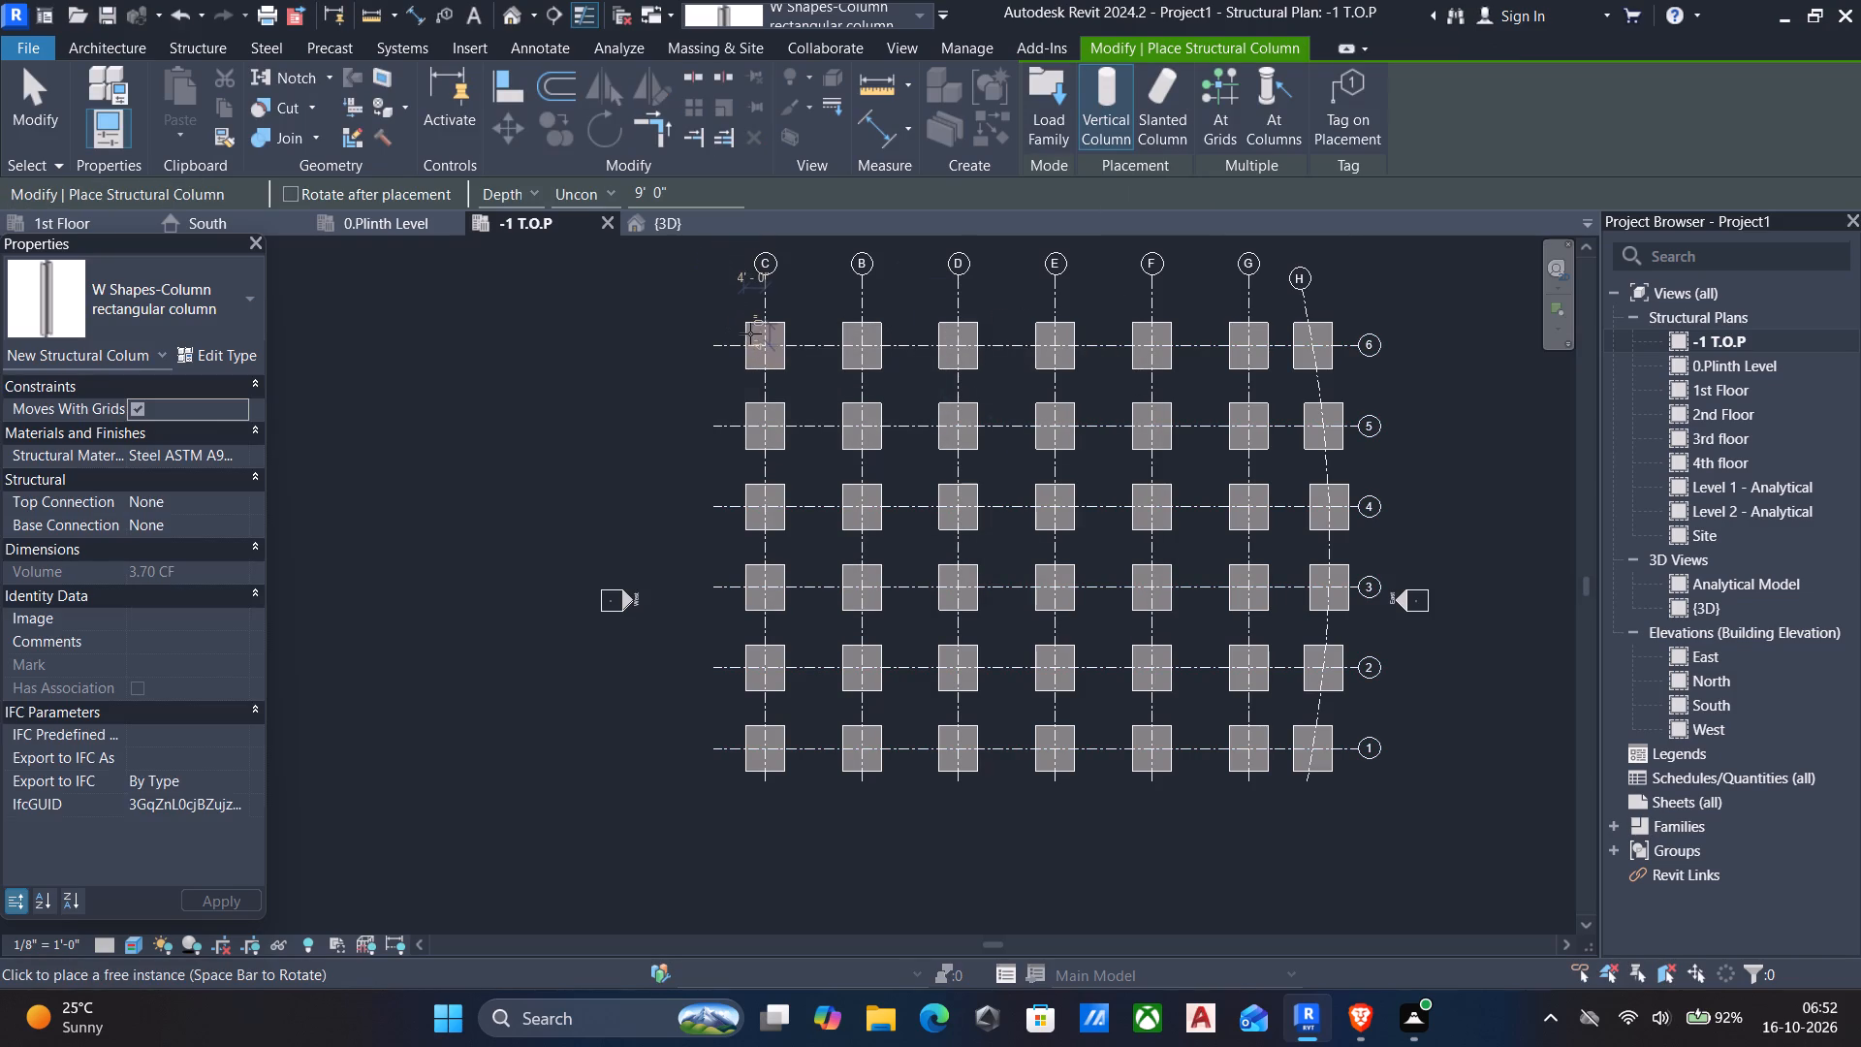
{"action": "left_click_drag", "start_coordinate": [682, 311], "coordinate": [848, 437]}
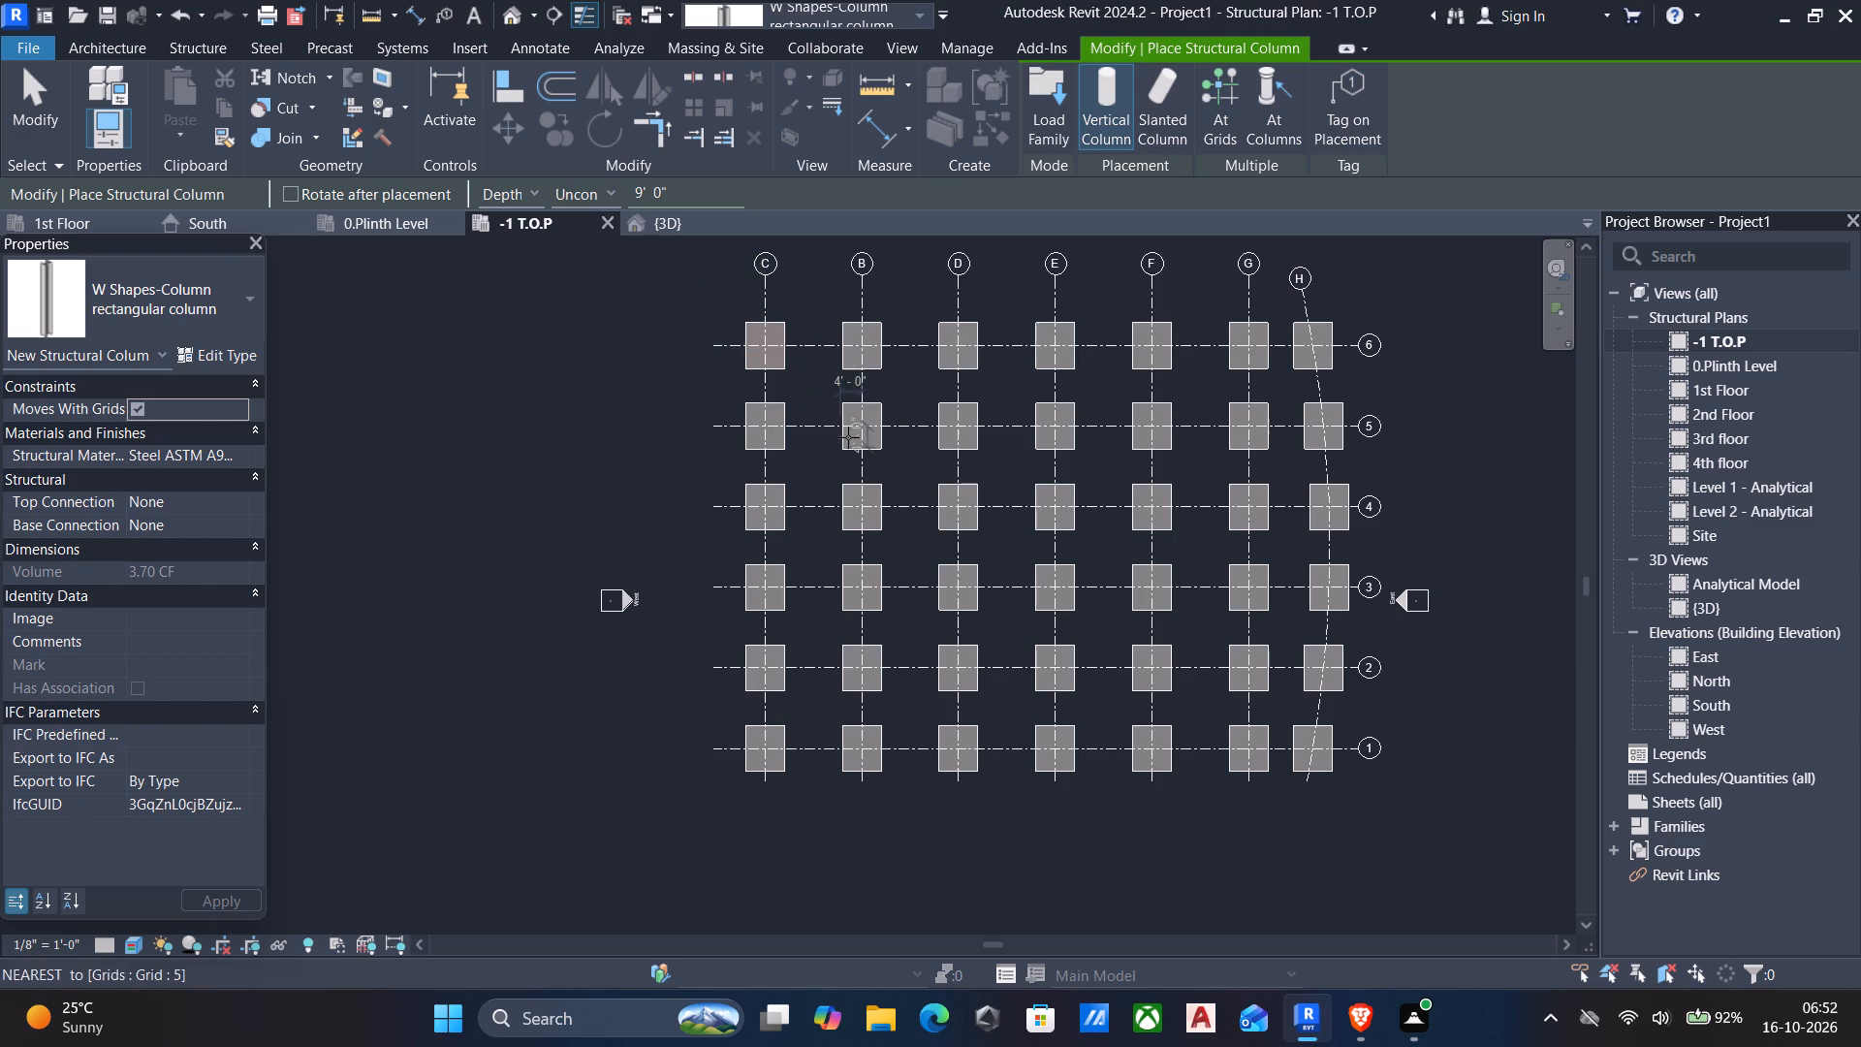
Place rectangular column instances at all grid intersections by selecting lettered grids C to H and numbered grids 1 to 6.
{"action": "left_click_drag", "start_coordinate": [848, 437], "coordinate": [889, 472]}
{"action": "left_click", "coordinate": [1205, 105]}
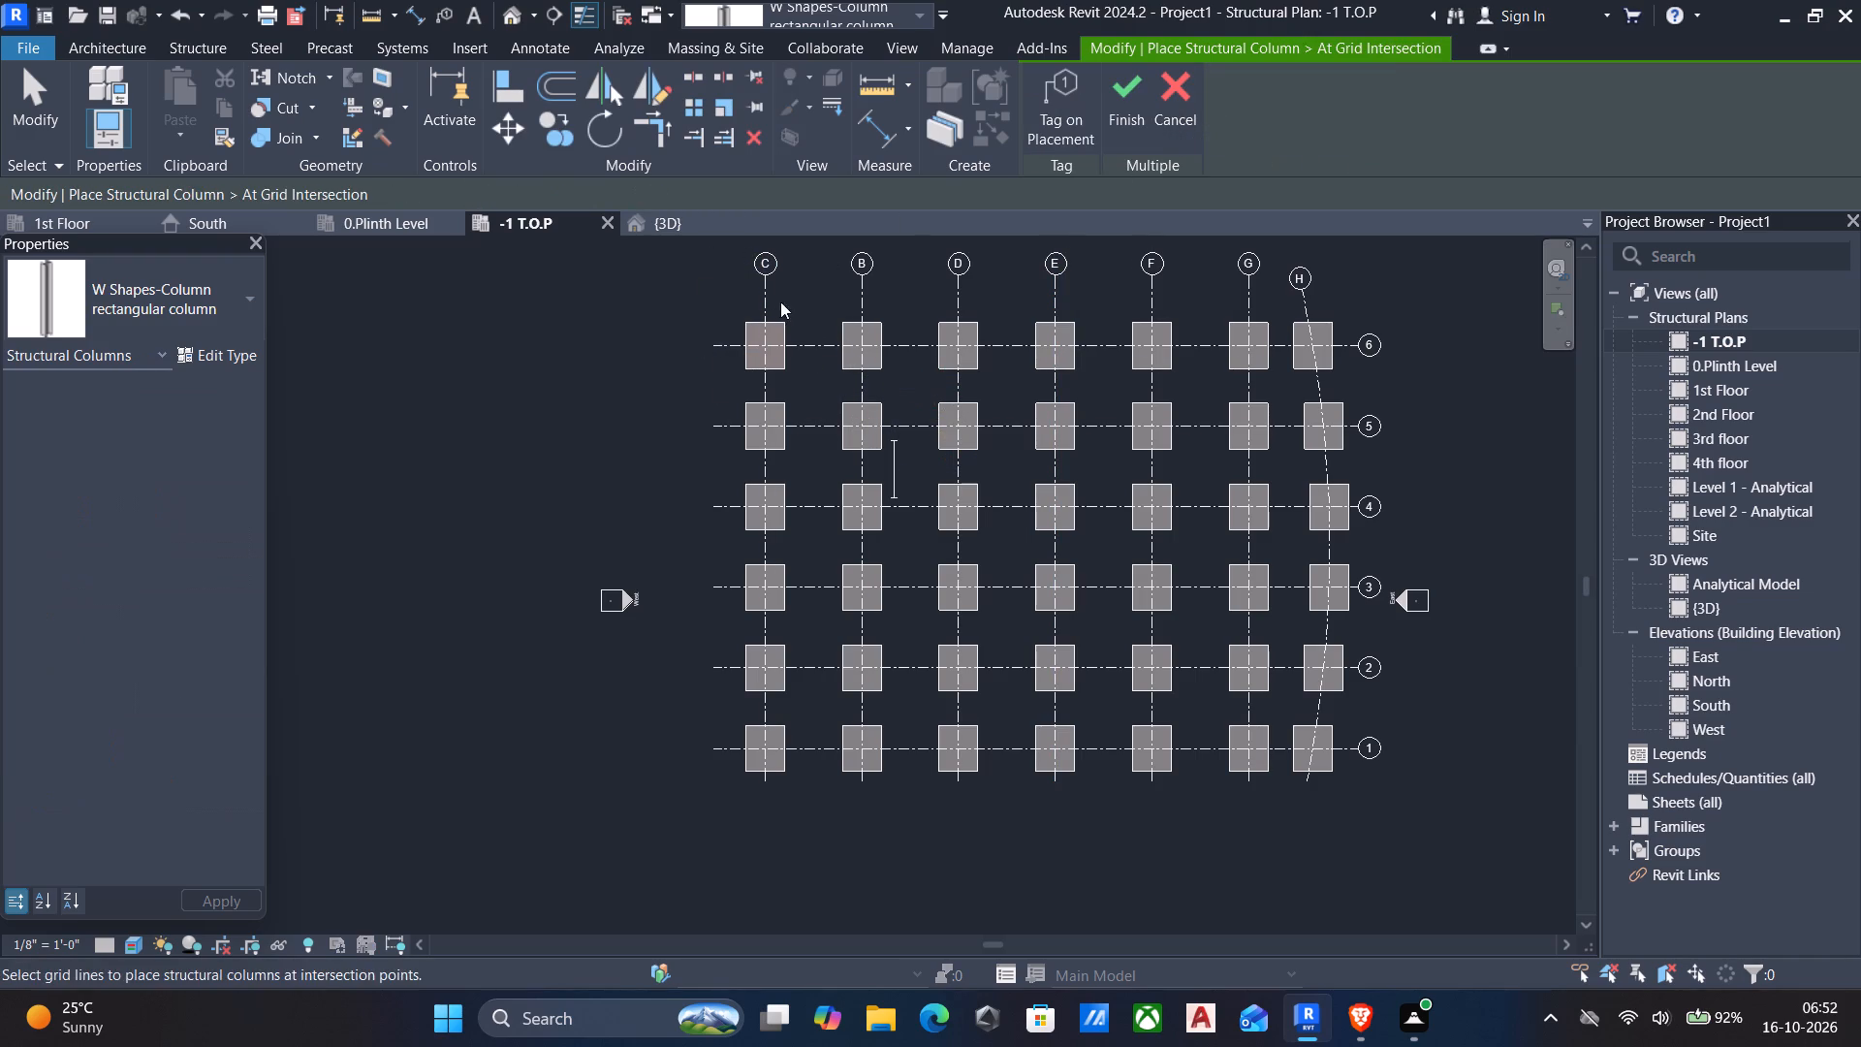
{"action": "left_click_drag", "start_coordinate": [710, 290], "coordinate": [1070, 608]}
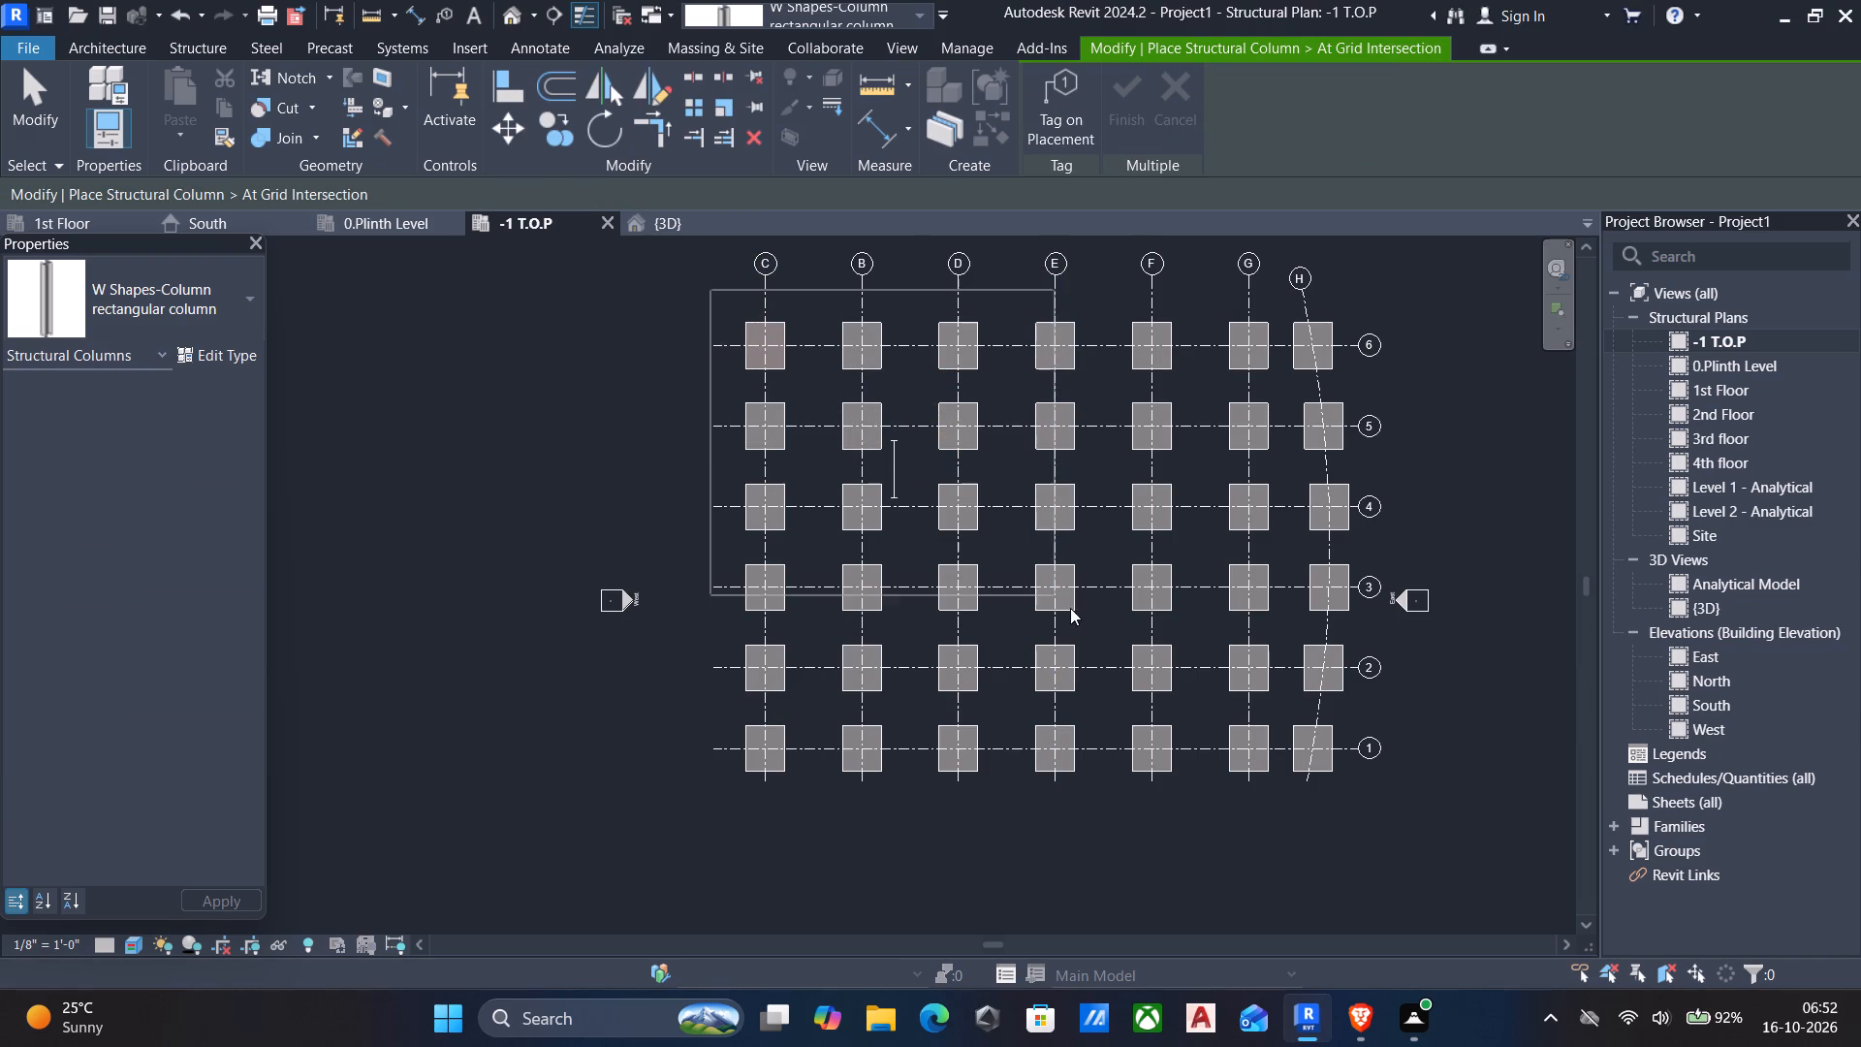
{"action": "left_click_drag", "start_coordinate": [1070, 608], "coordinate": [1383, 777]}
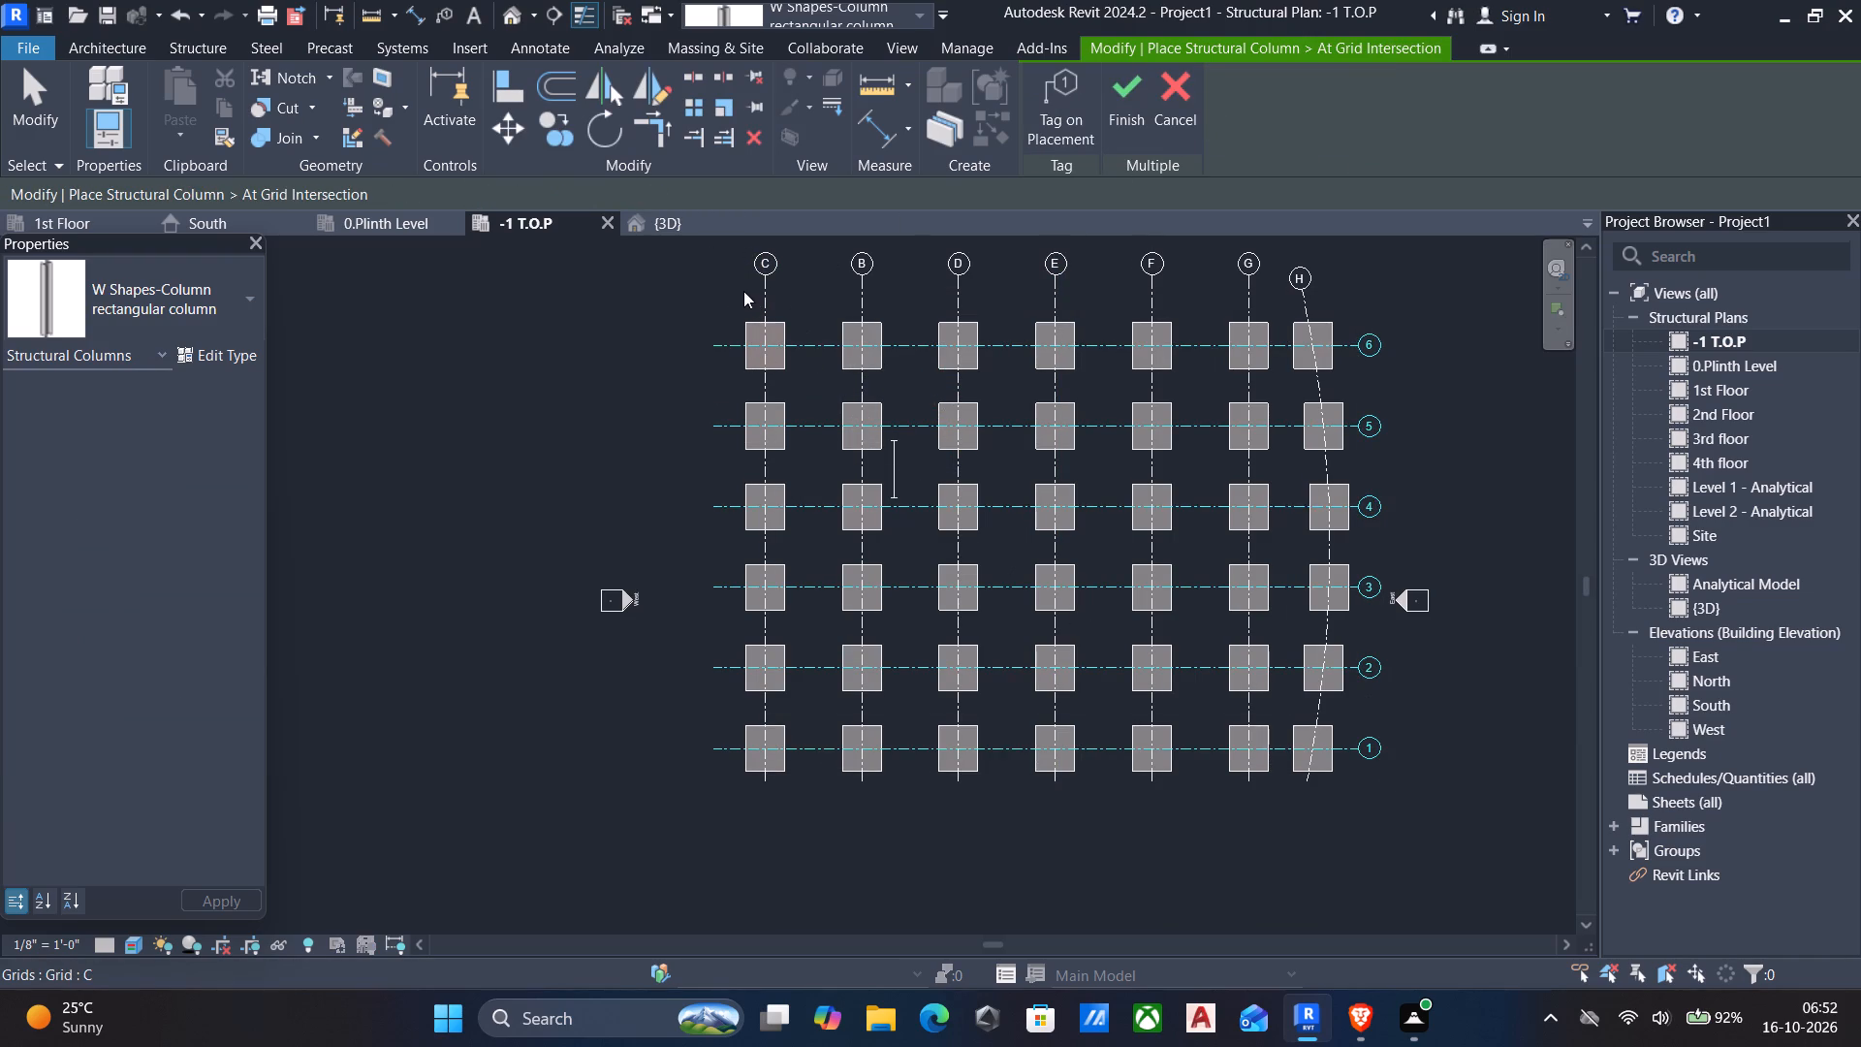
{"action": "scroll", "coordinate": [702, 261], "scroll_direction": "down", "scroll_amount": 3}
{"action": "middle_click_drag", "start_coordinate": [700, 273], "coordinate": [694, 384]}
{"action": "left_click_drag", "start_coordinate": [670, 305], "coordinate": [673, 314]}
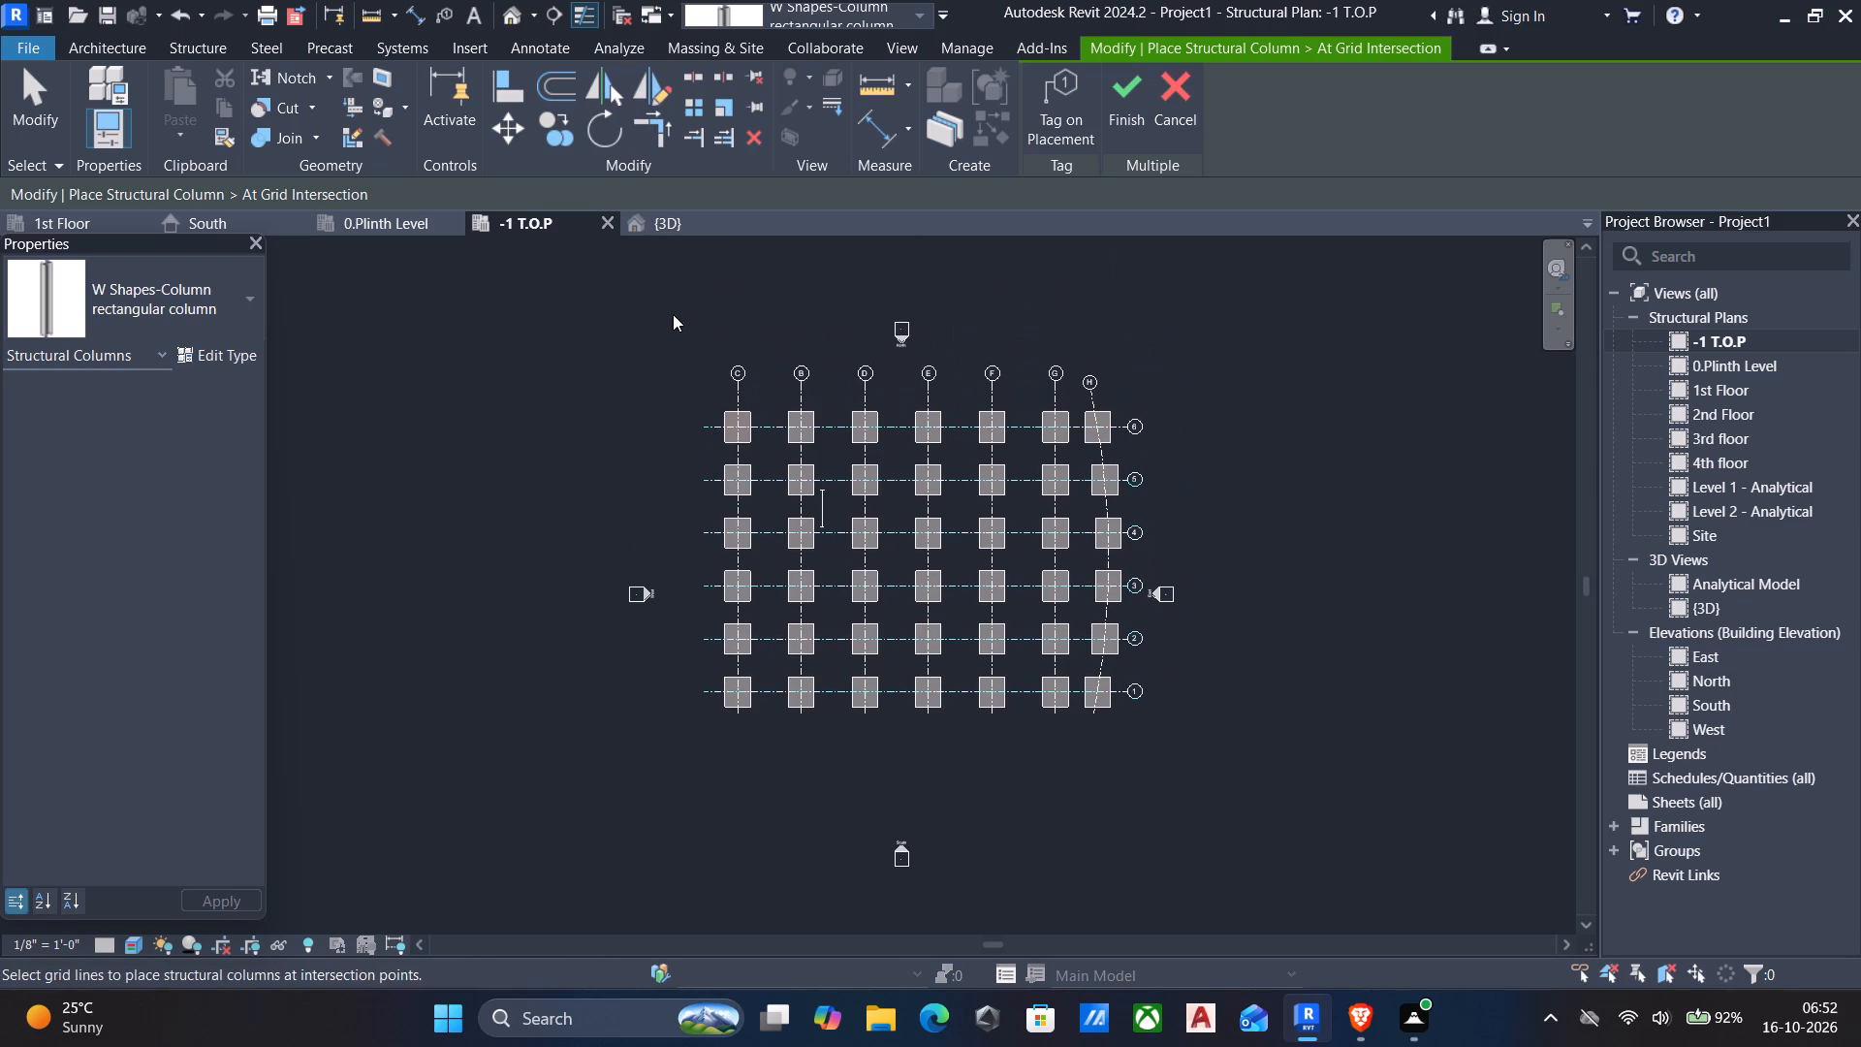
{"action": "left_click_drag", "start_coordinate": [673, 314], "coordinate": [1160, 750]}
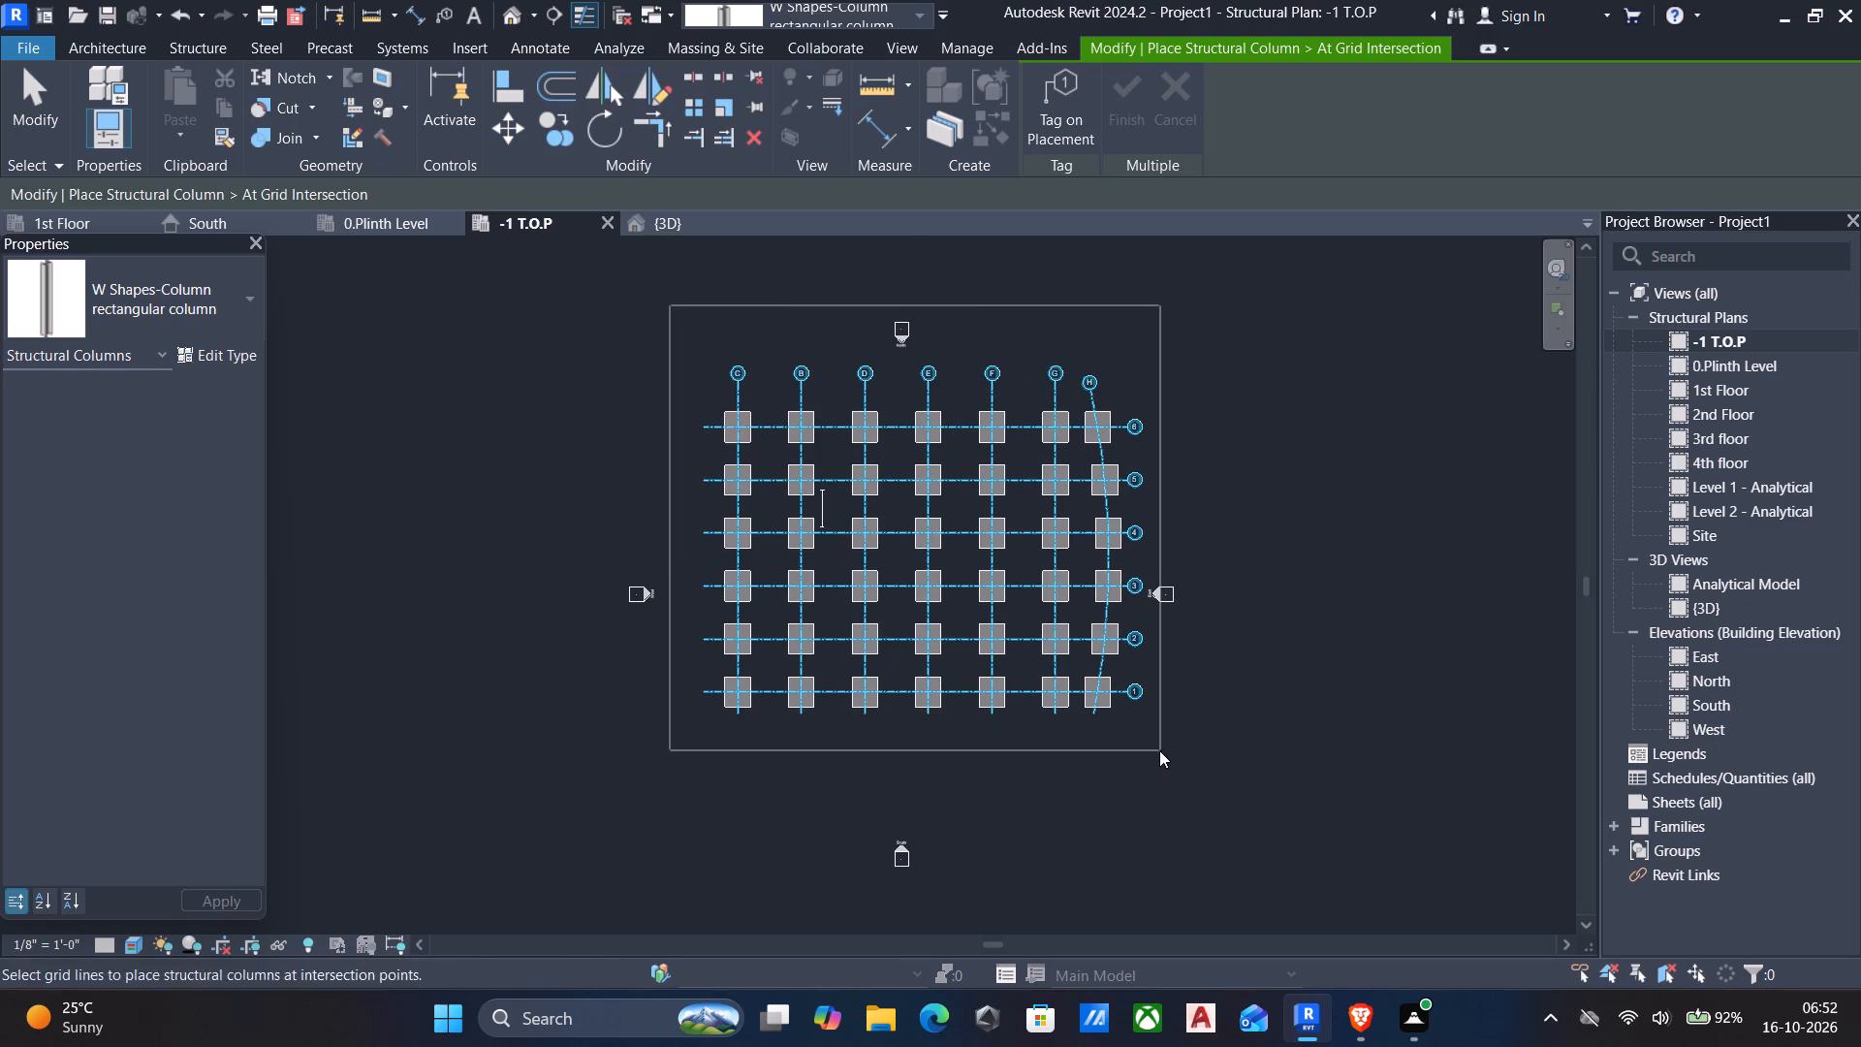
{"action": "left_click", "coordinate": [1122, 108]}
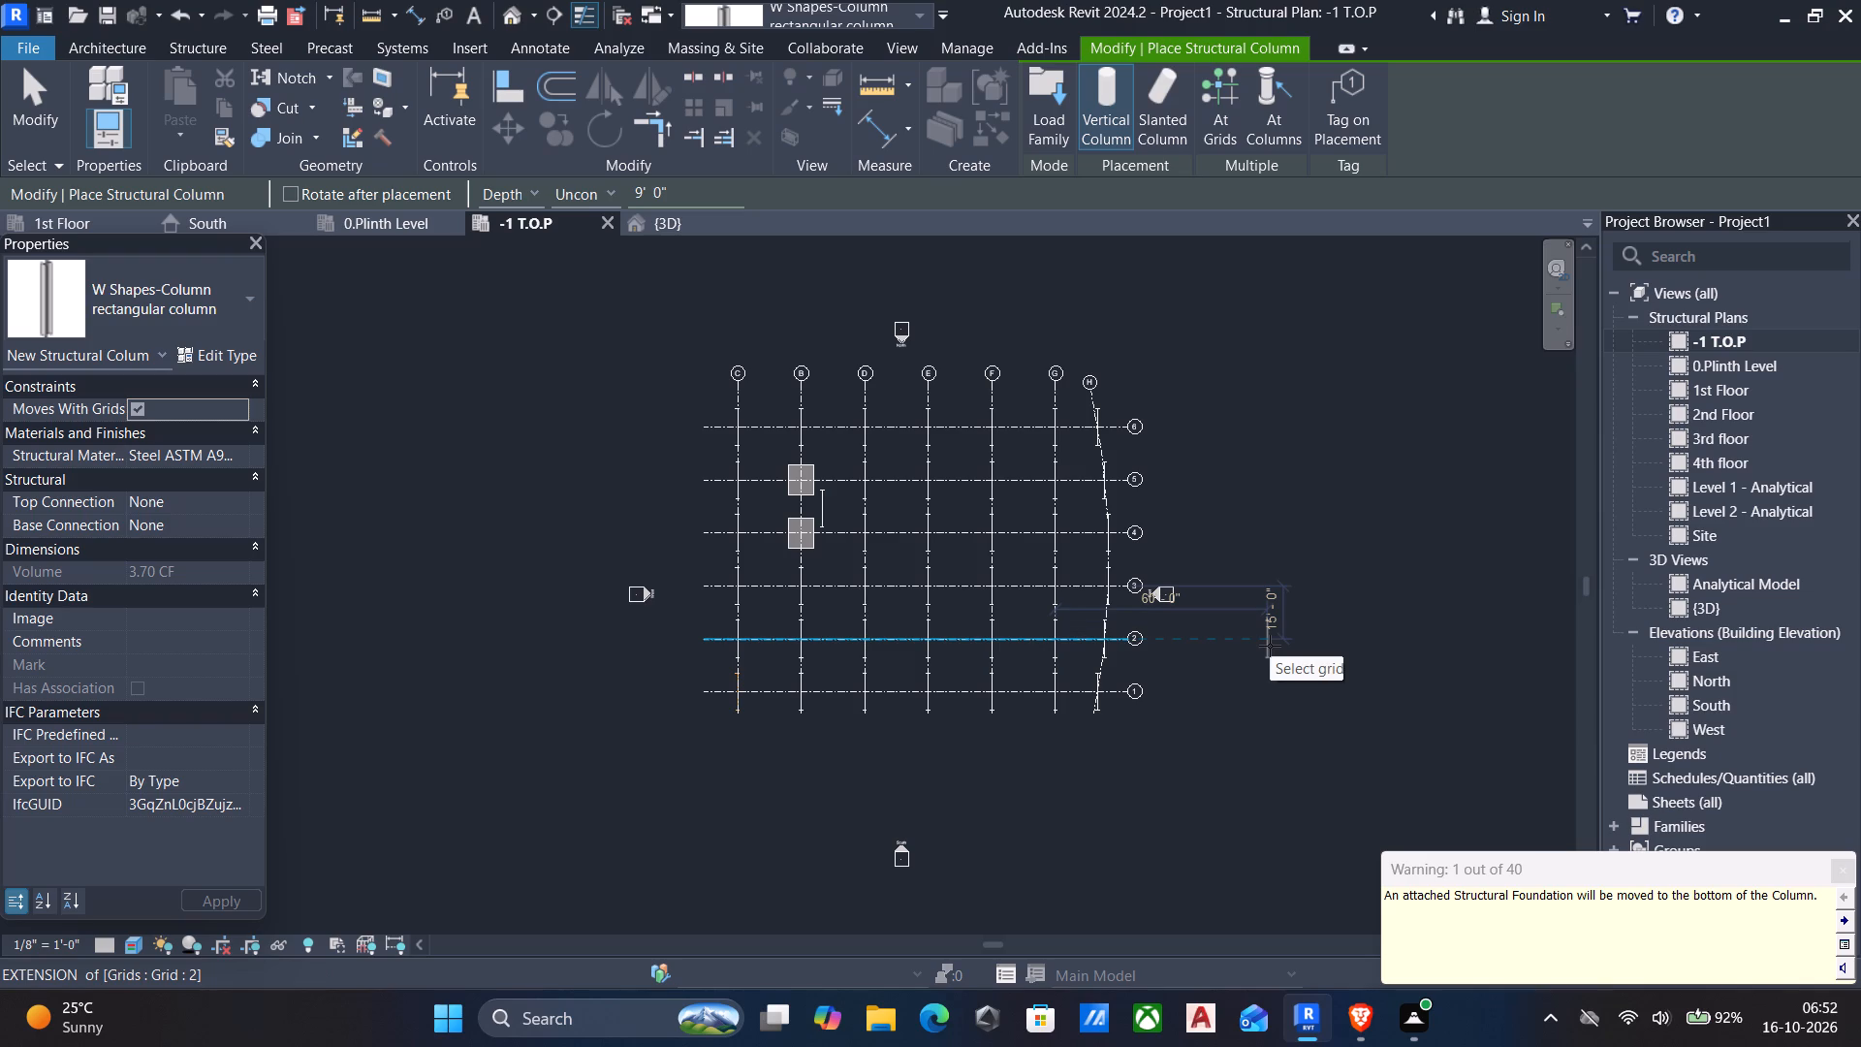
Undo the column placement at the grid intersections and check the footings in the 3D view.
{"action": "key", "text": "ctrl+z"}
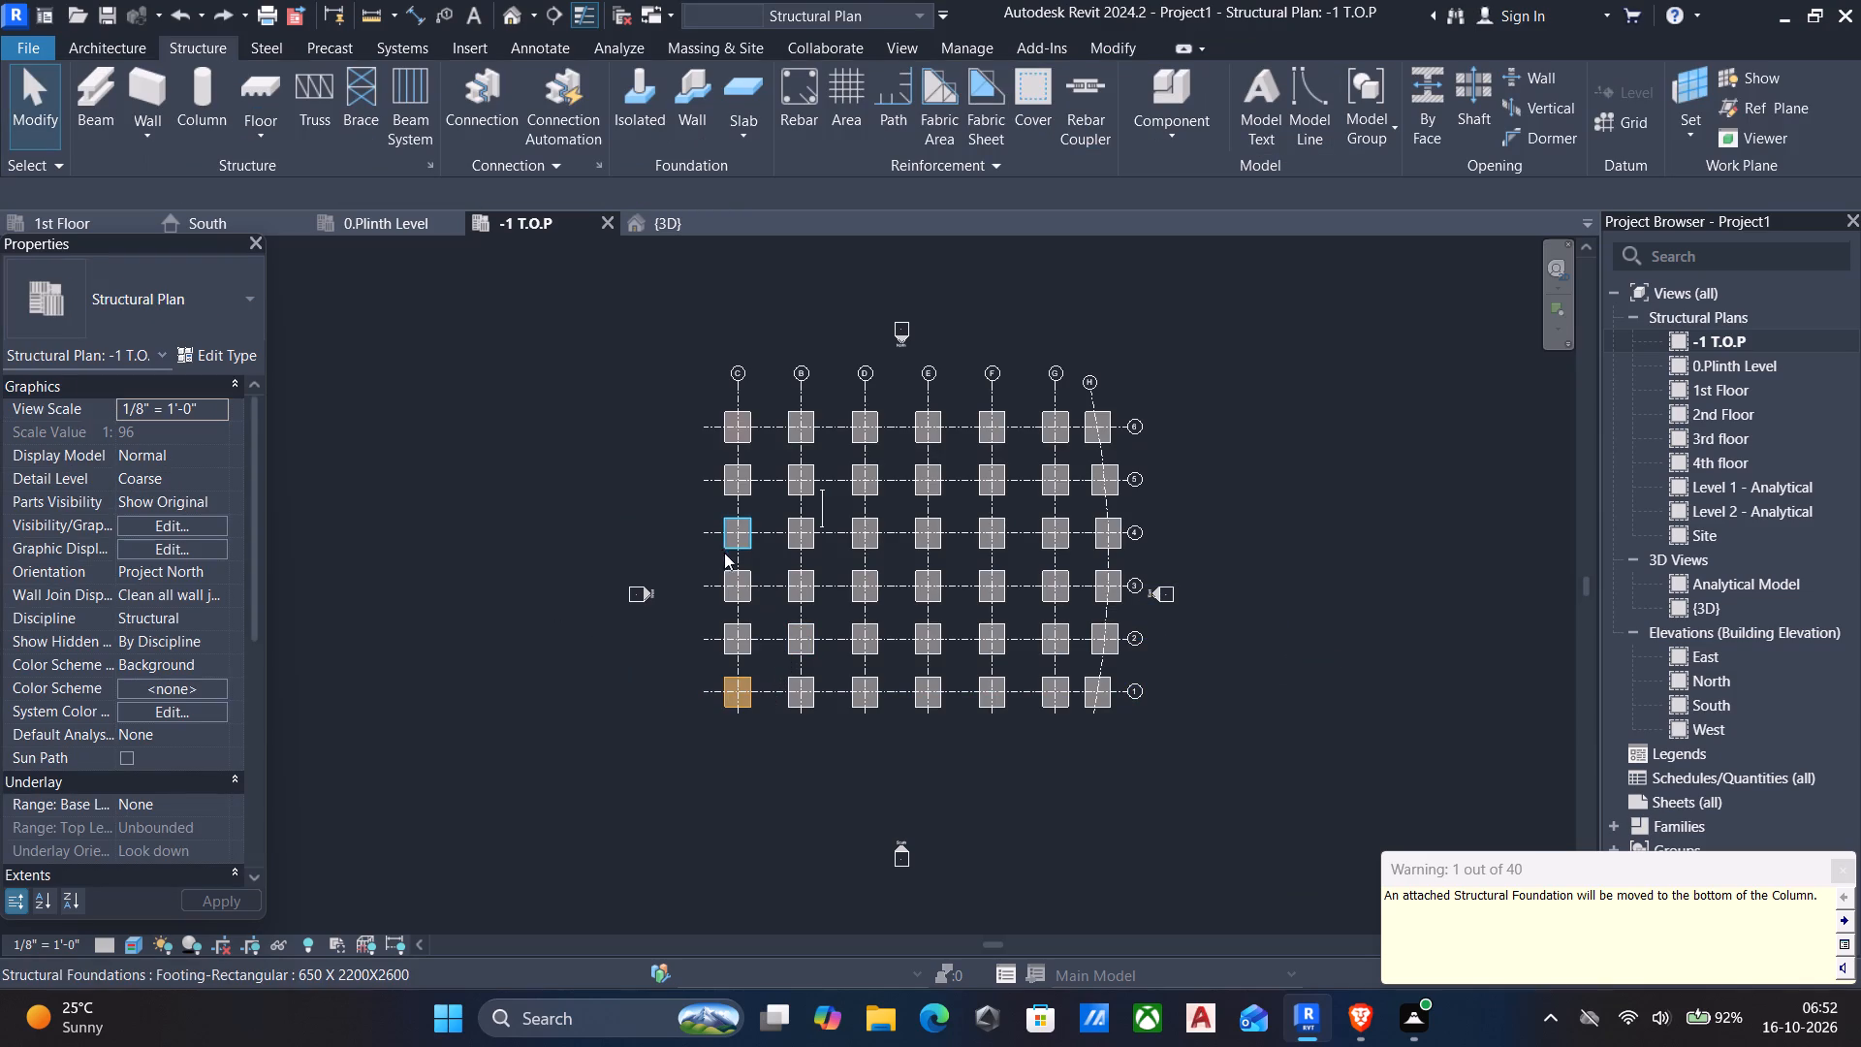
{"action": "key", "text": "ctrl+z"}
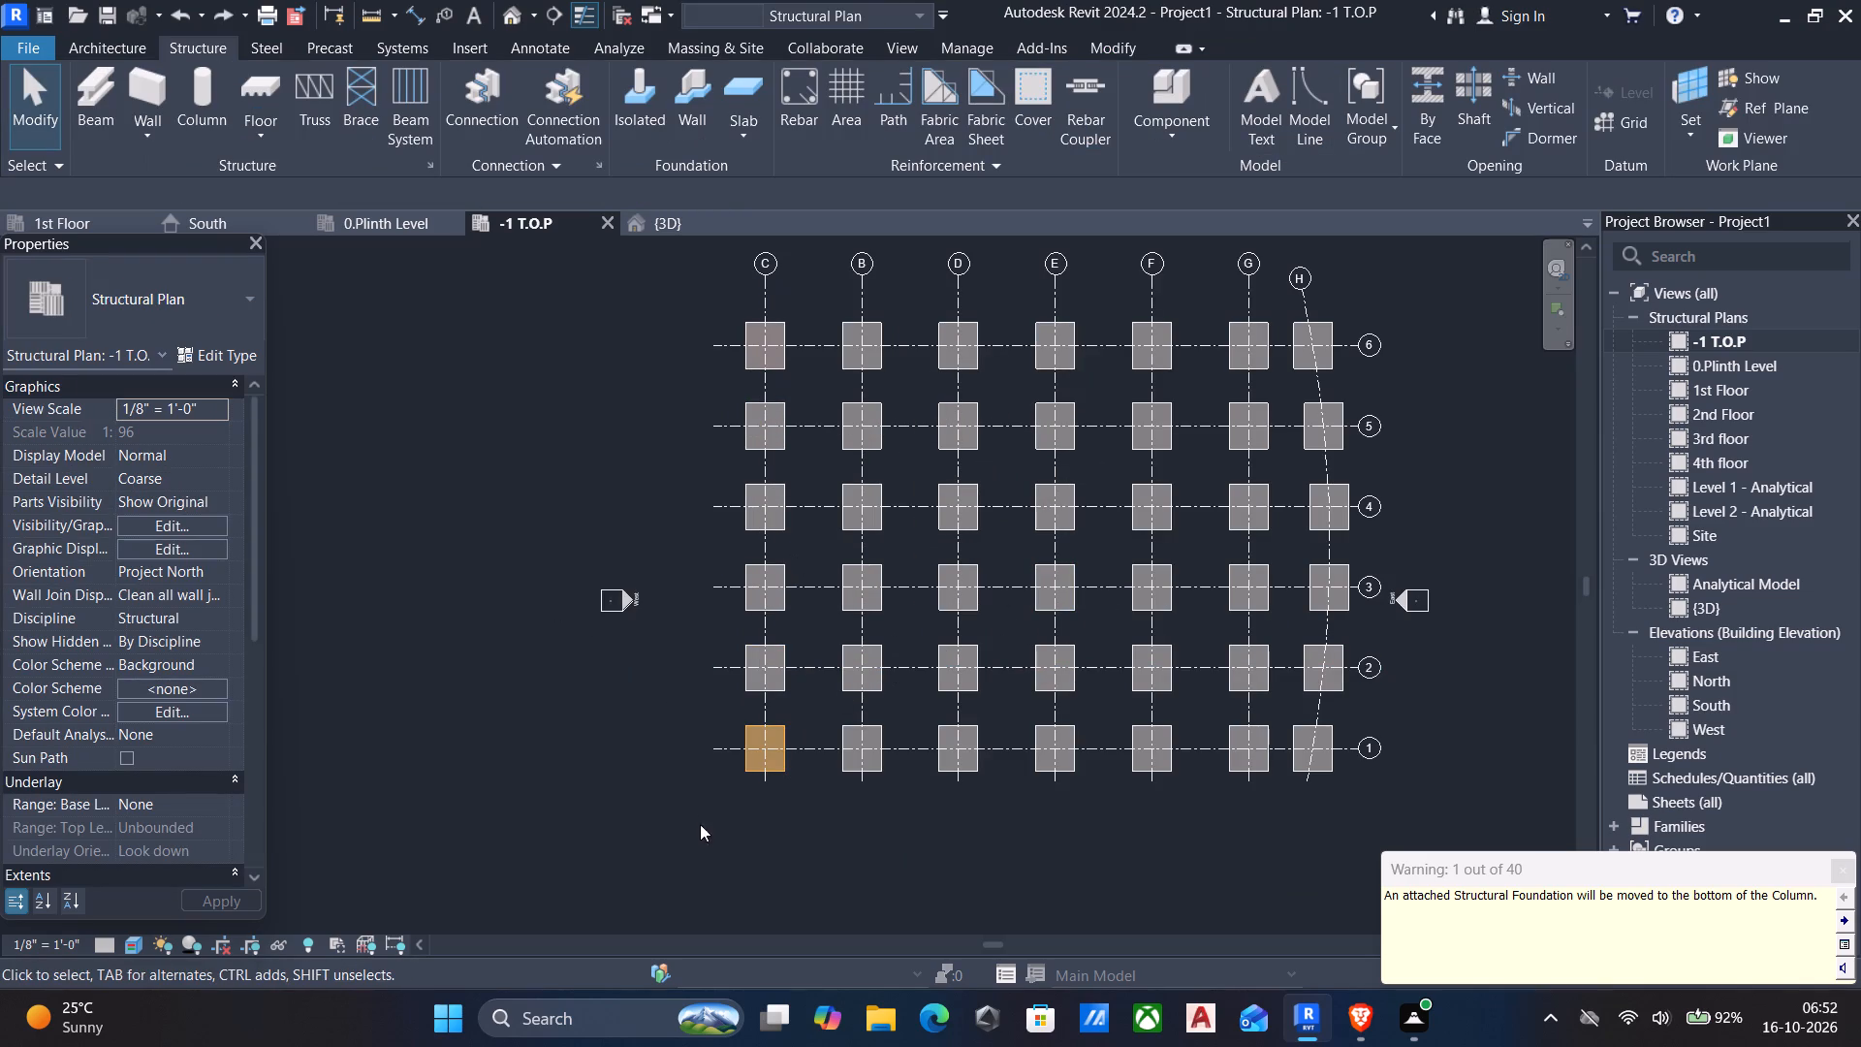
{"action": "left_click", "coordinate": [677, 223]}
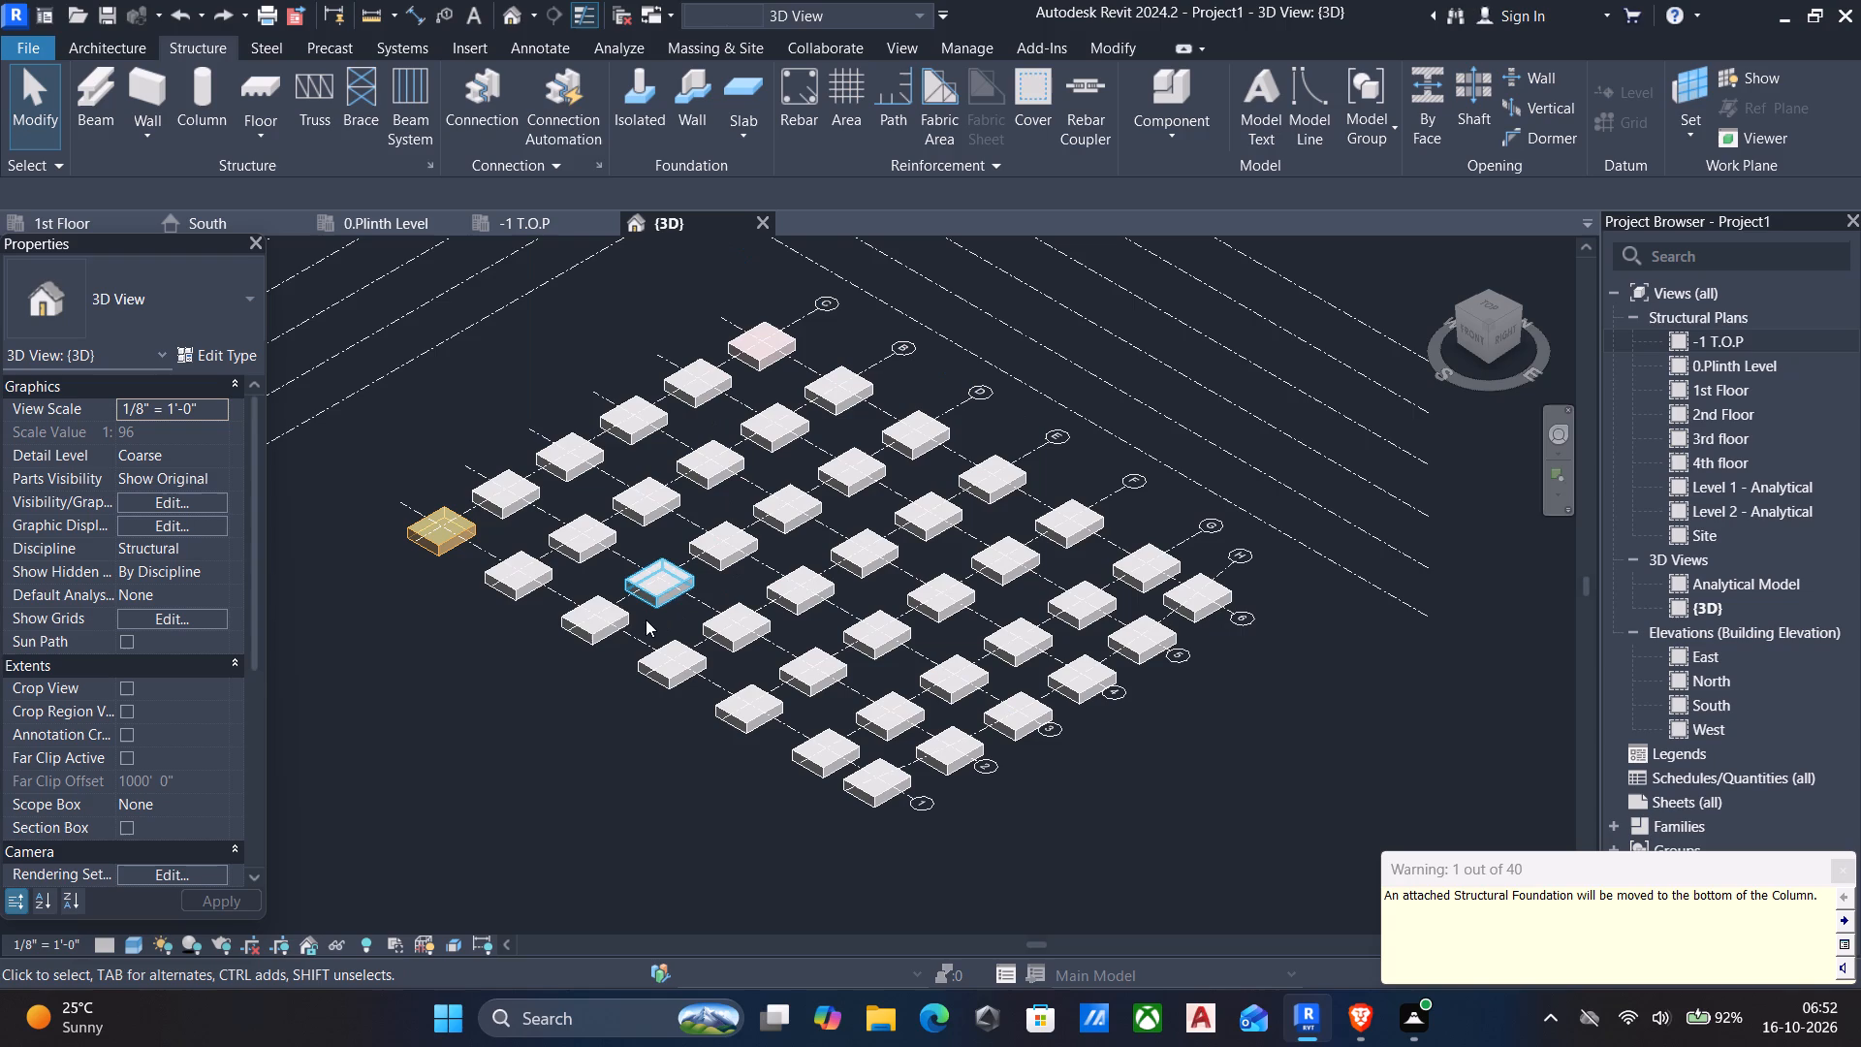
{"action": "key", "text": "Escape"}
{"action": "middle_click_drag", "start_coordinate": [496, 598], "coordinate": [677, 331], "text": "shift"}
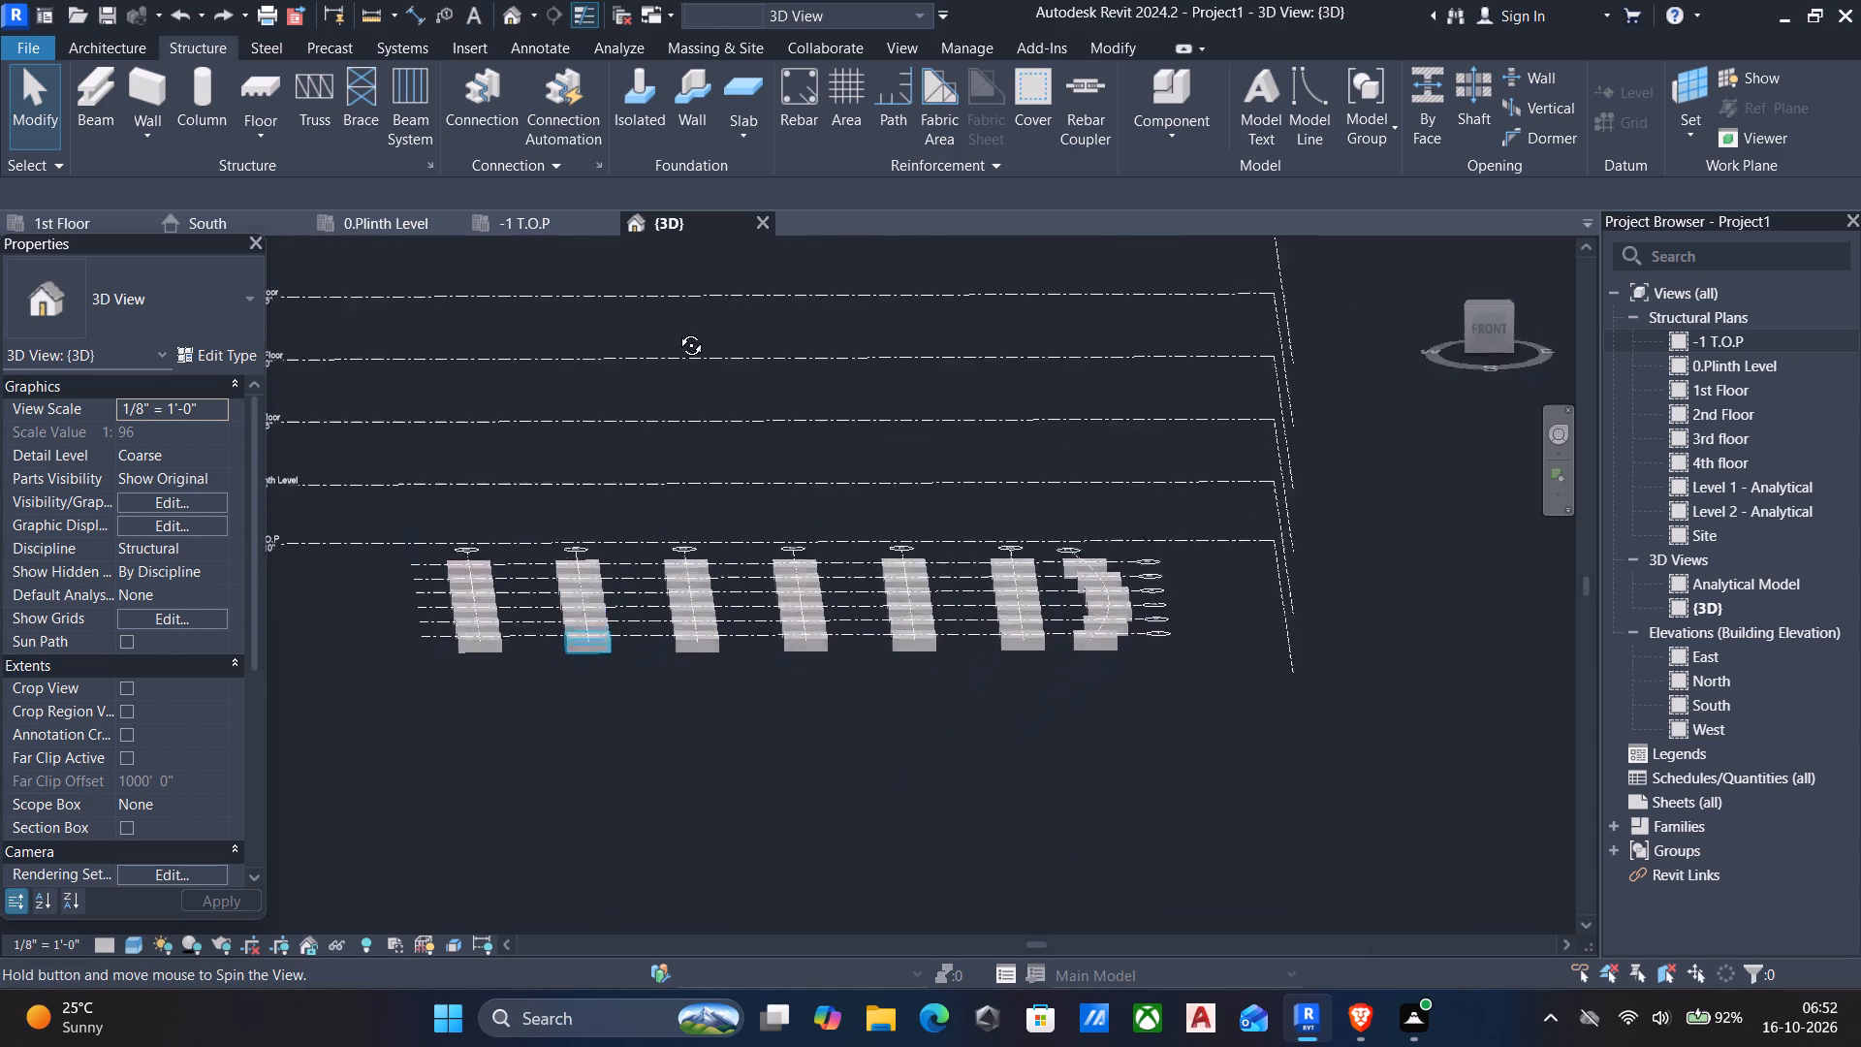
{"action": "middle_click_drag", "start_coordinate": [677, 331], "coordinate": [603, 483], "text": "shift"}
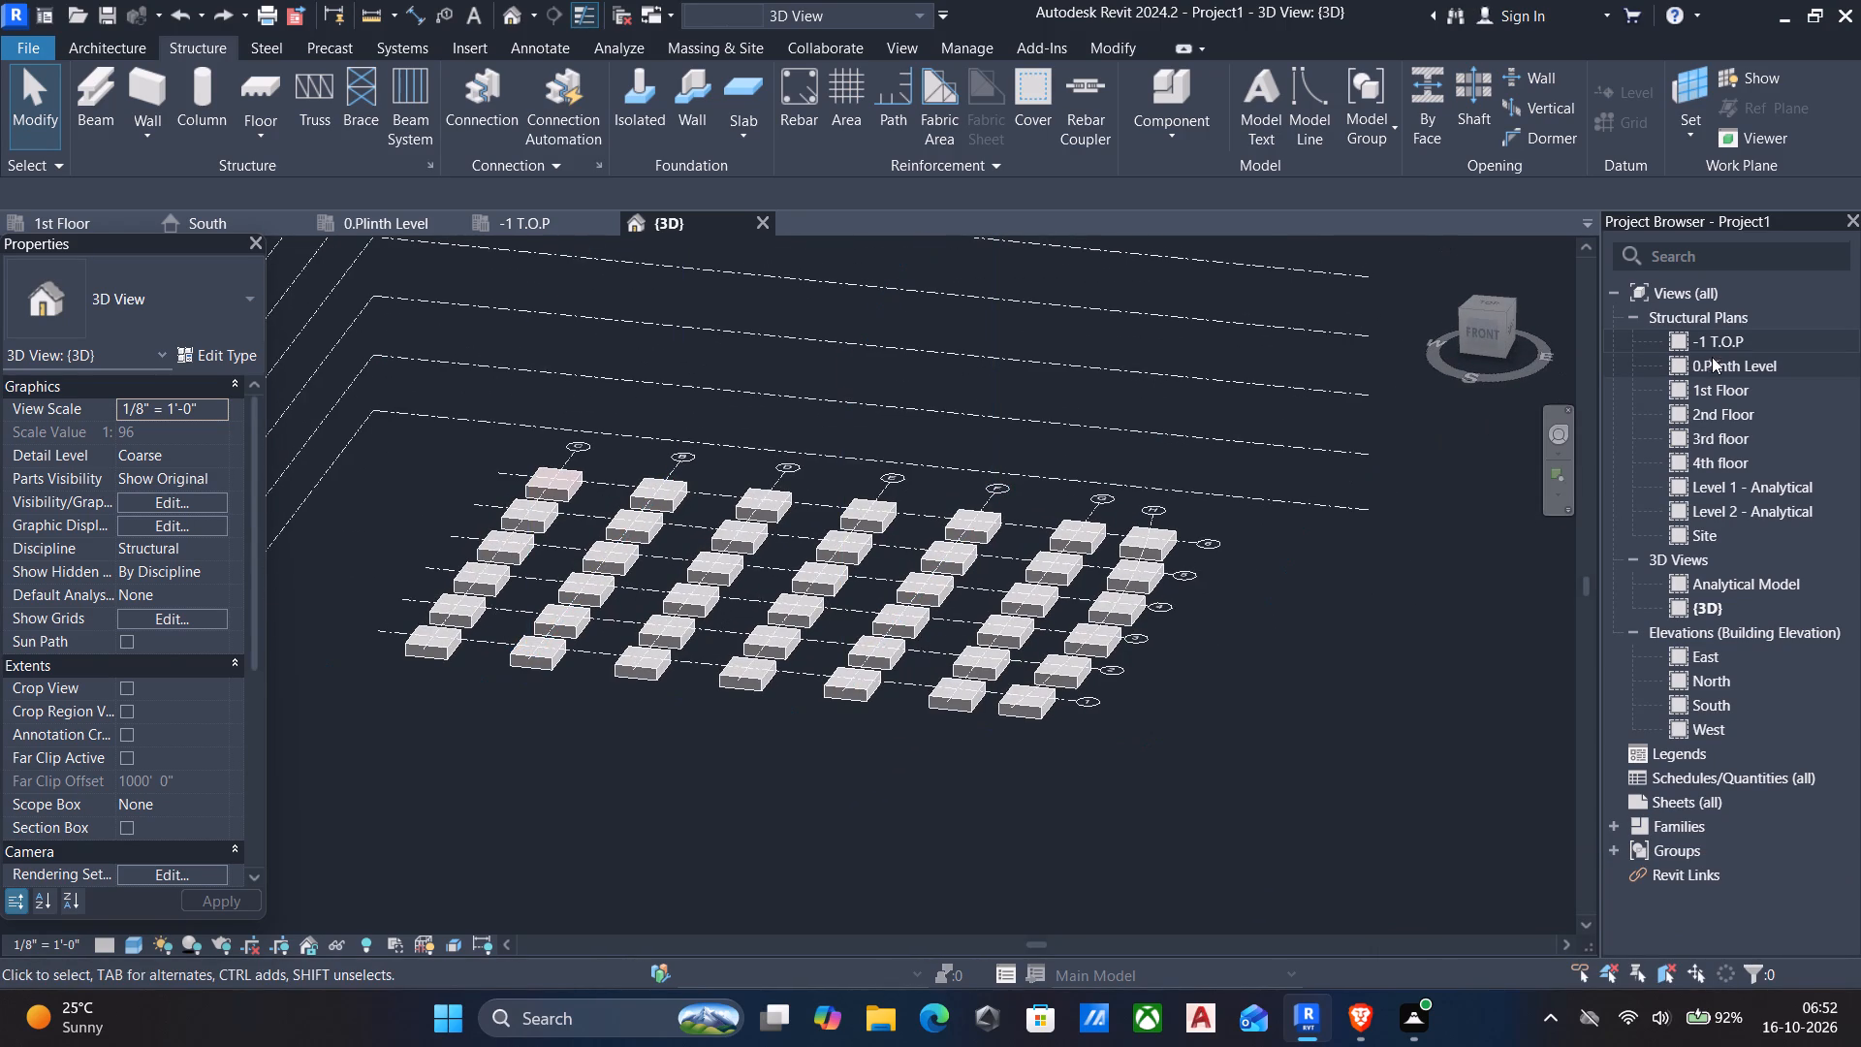
On the -1 T.O.P plan, start a structural column and duplicate the W Shapes-Column type W8X10 as "rec column".
{"action": "double_click", "coordinate": [1727, 337]}
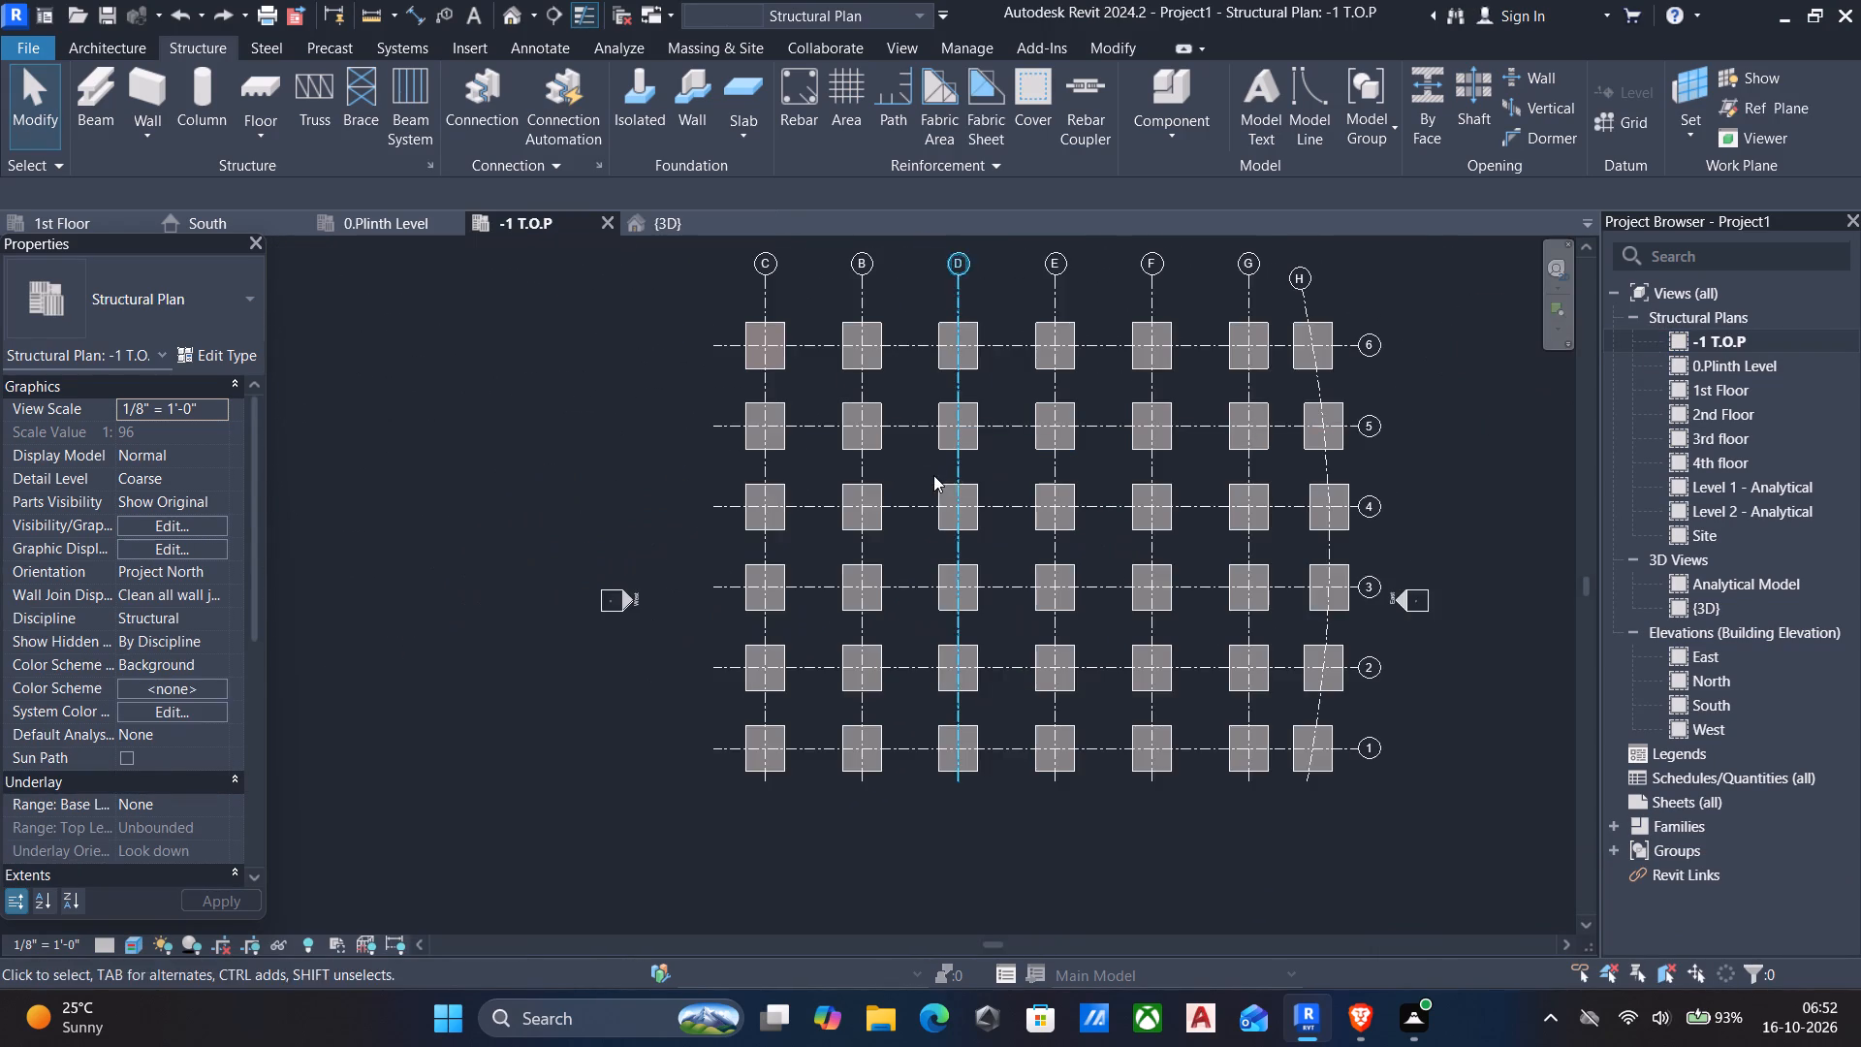
{"action": "scroll", "coordinate": [930, 477], "scroll_direction": "down", "scroll_amount": 1}
{"action": "middle_click_drag", "start_coordinate": [923, 481], "coordinate": [870, 529]}
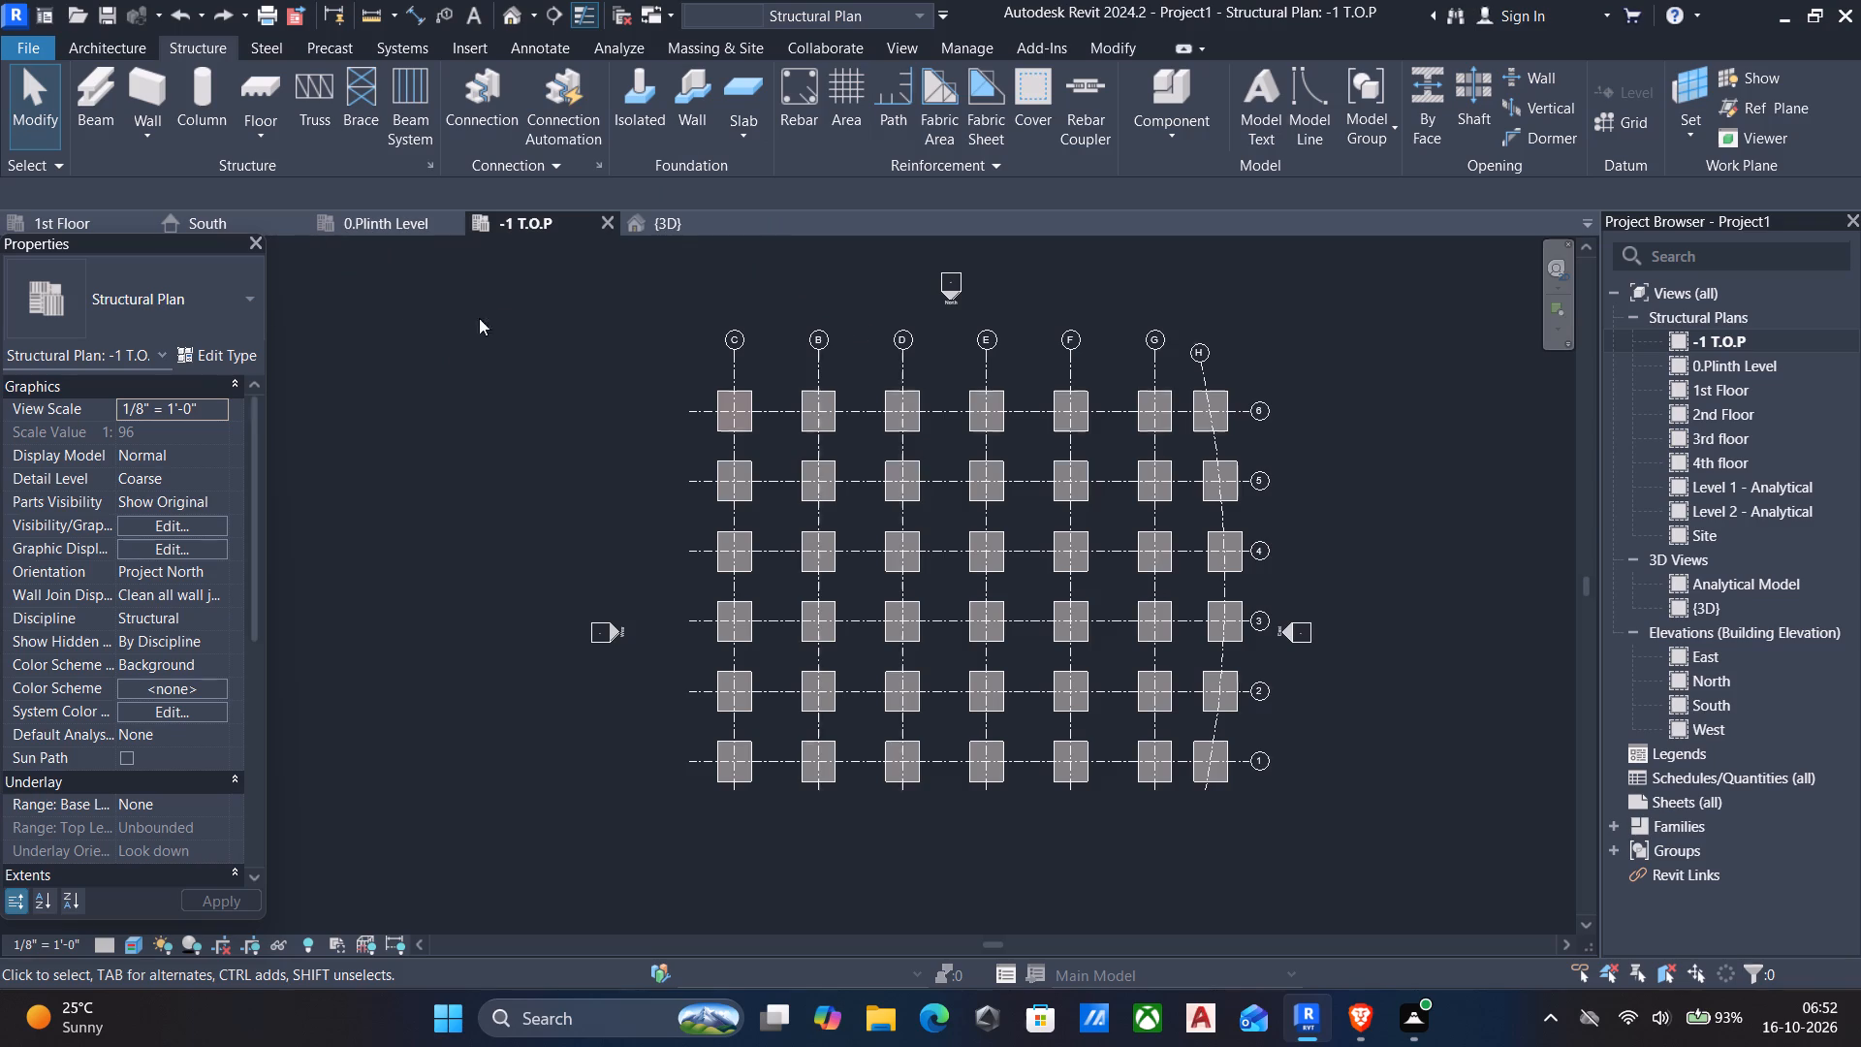
{"action": "left_click", "coordinate": [200, 89]}
{"action": "left_click", "coordinate": [193, 294]}
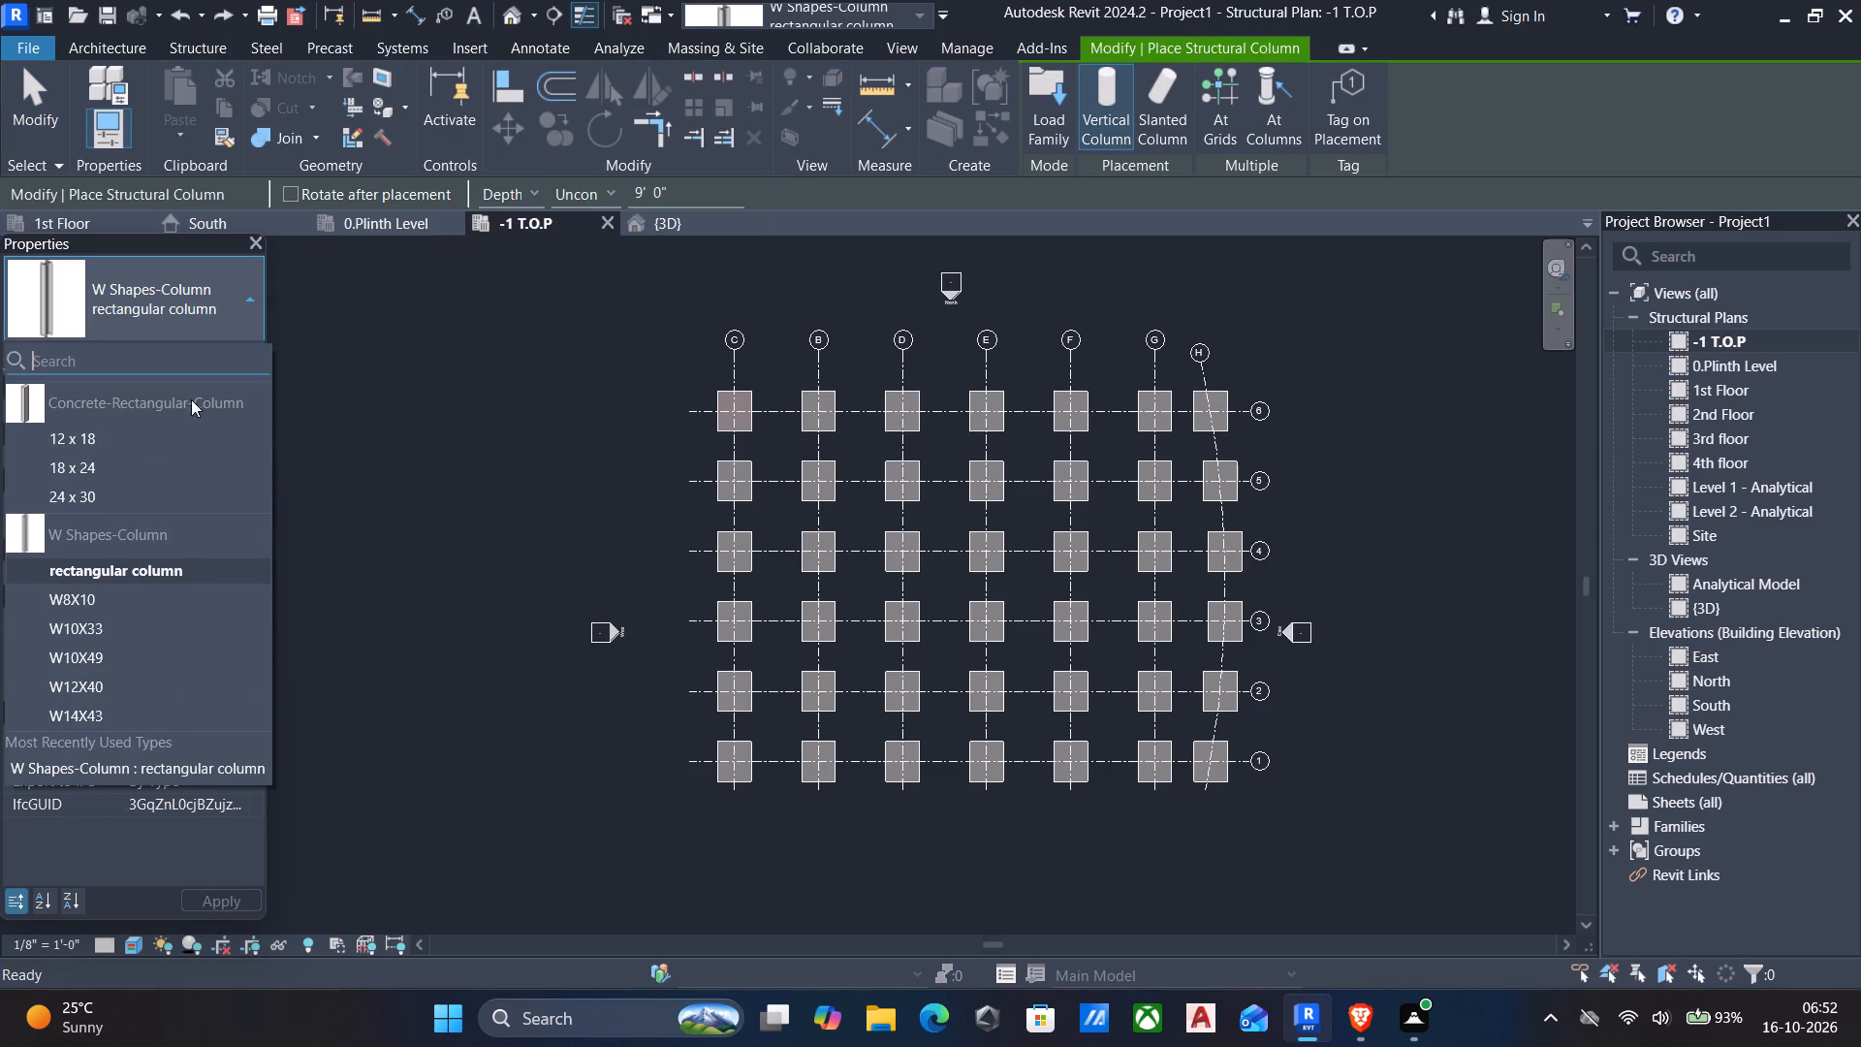
{"action": "left_click", "coordinate": [95, 598]}
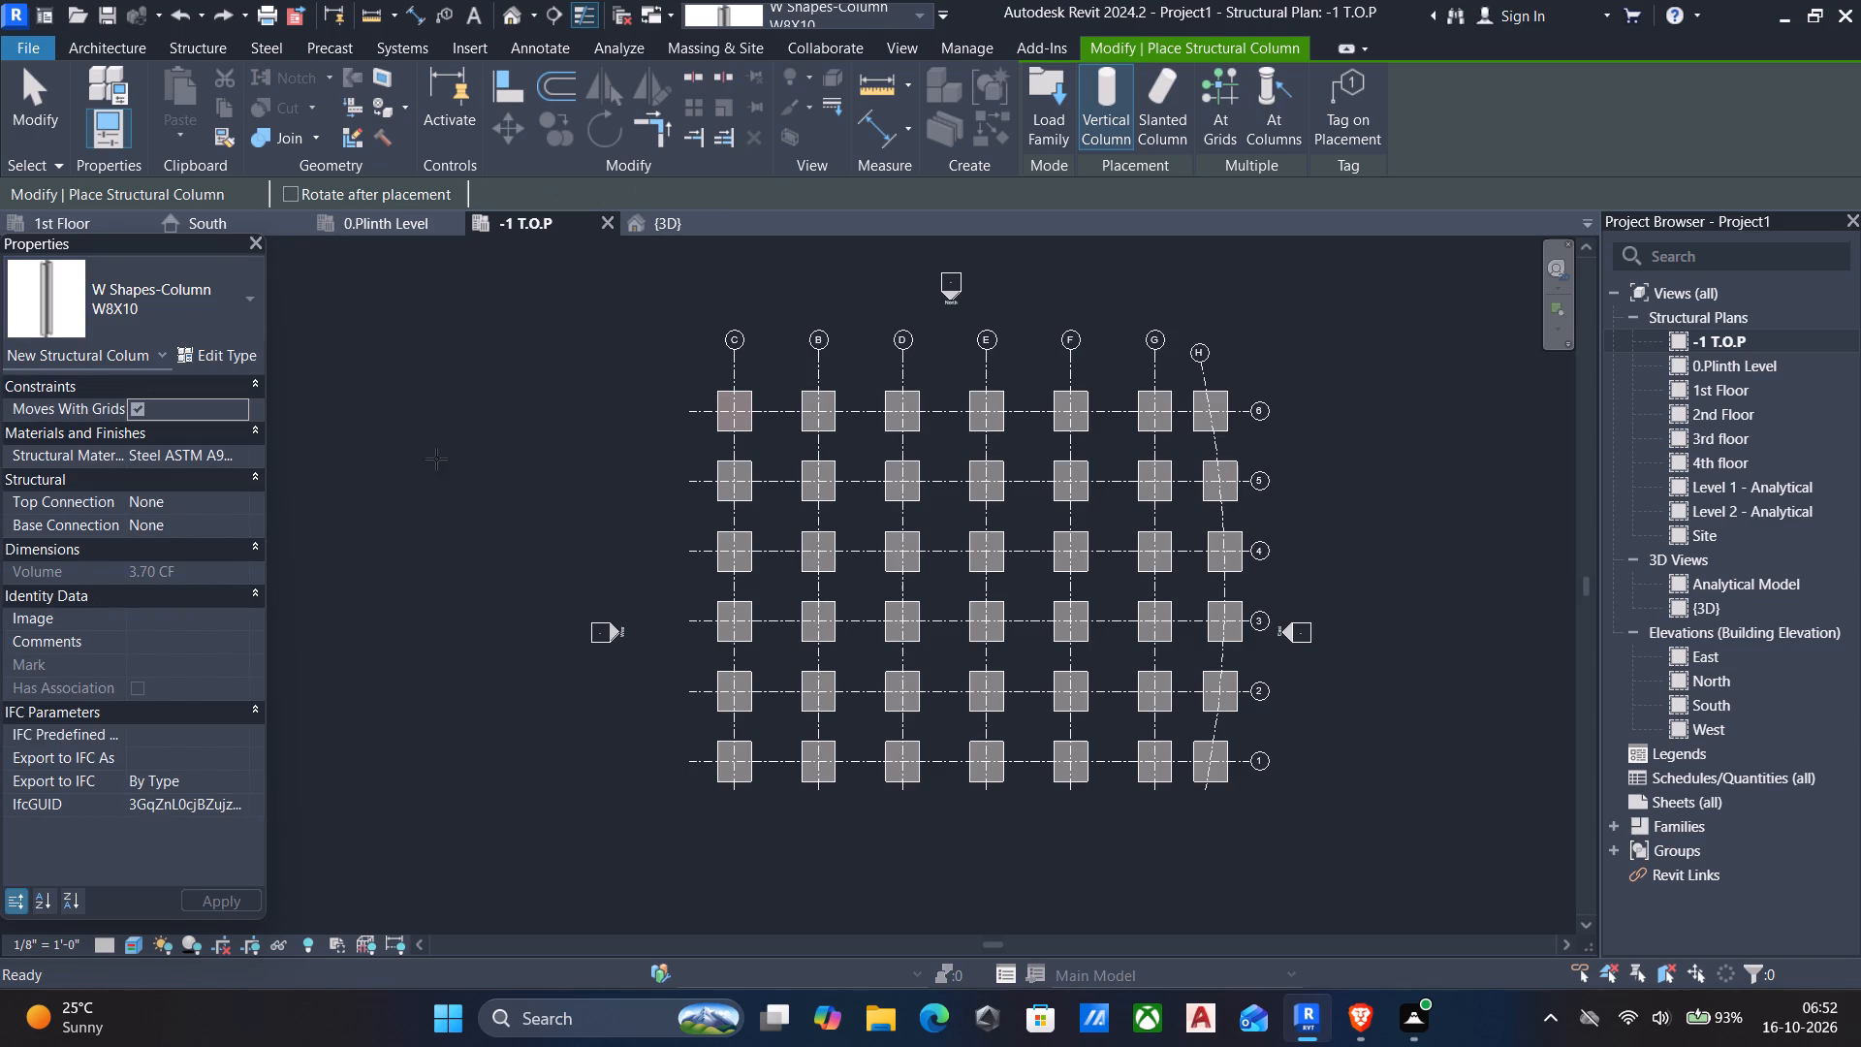
{"action": "left_click", "coordinate": [216, 352]}
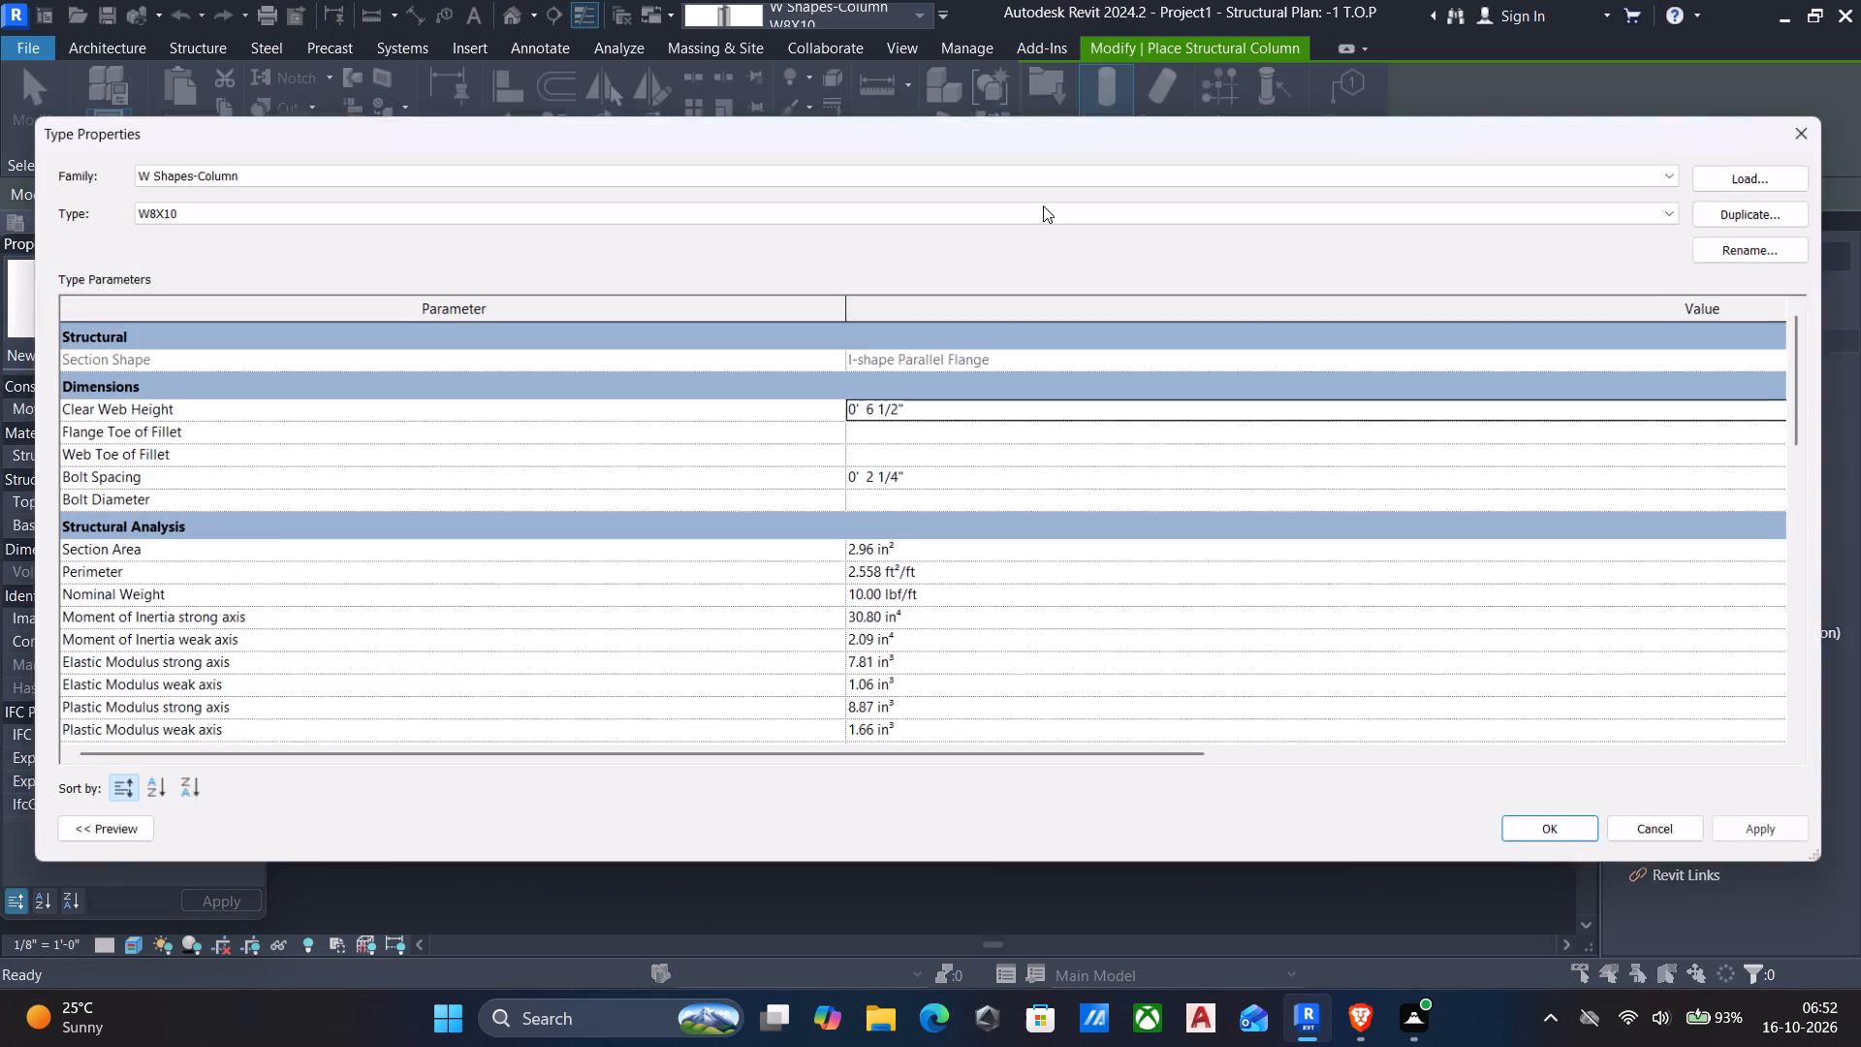
{"action": "left_click", "coordinate": [1796, 204]}
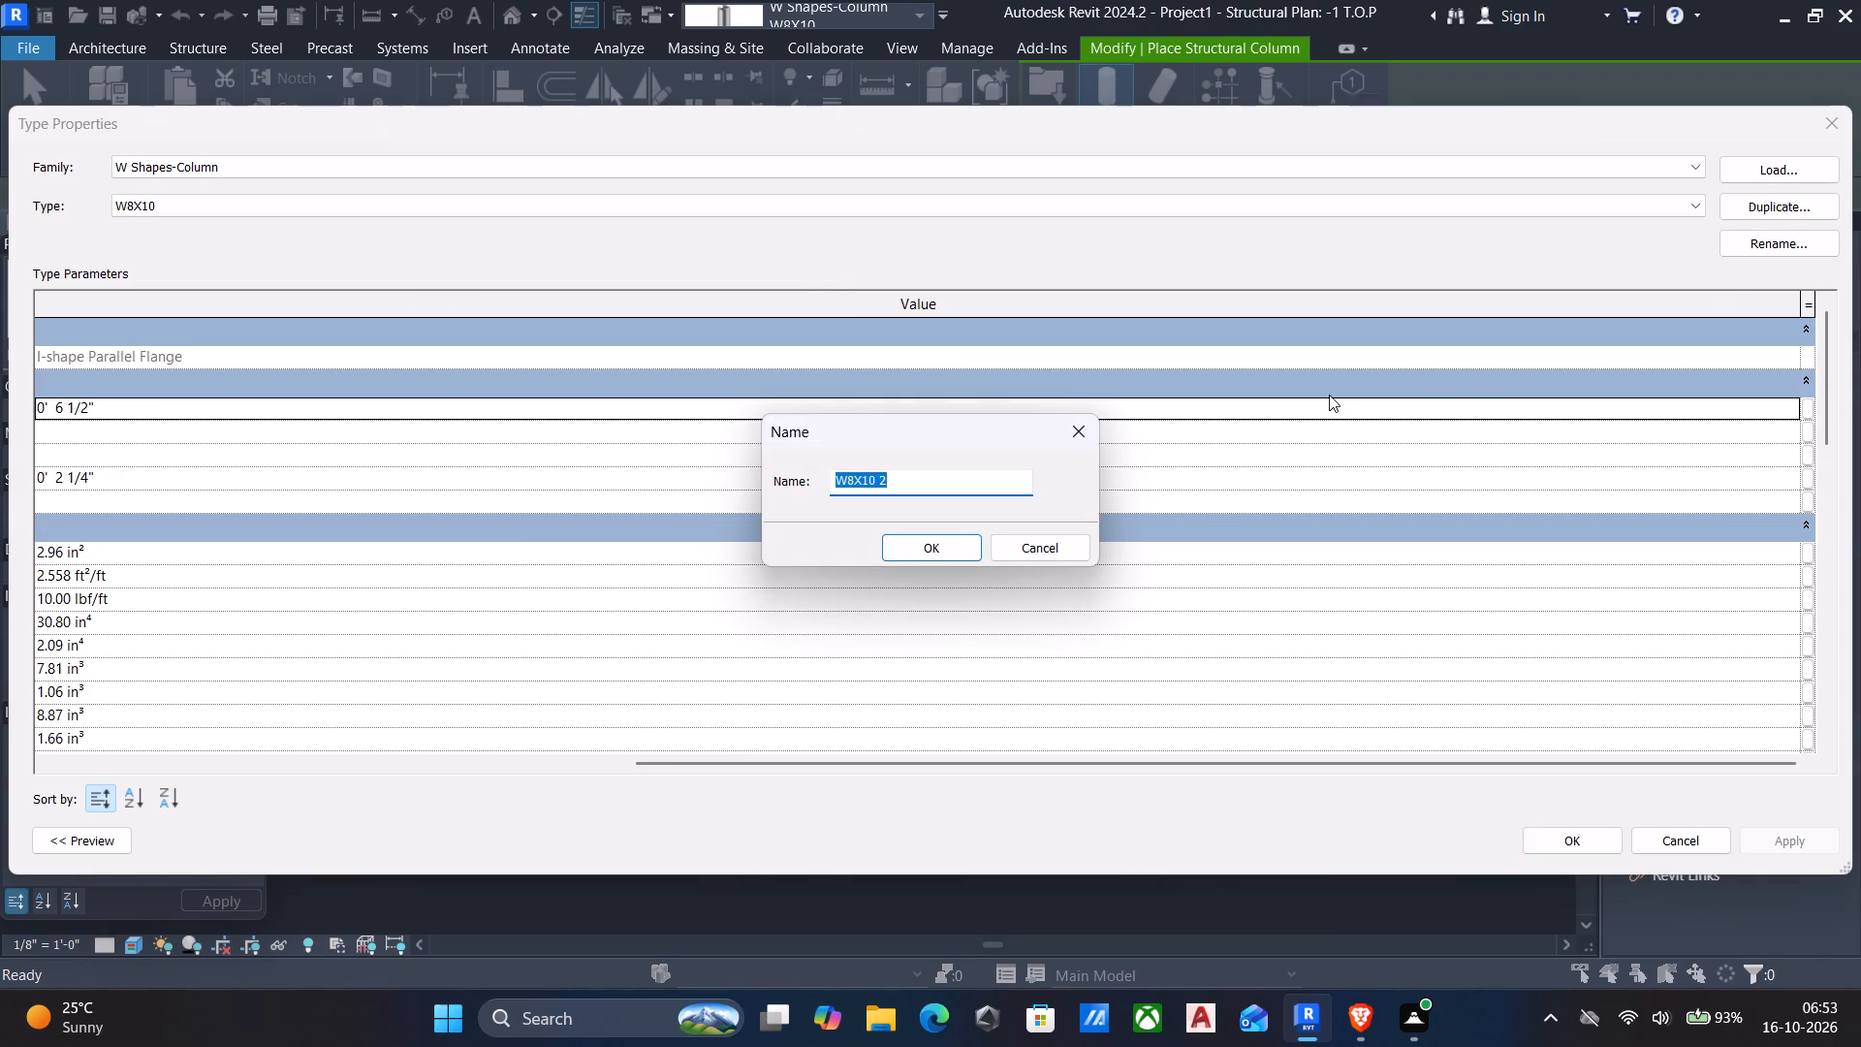
{"action": "key", "text": "BackSpace"}
{"action": "type", "text": "rec"}
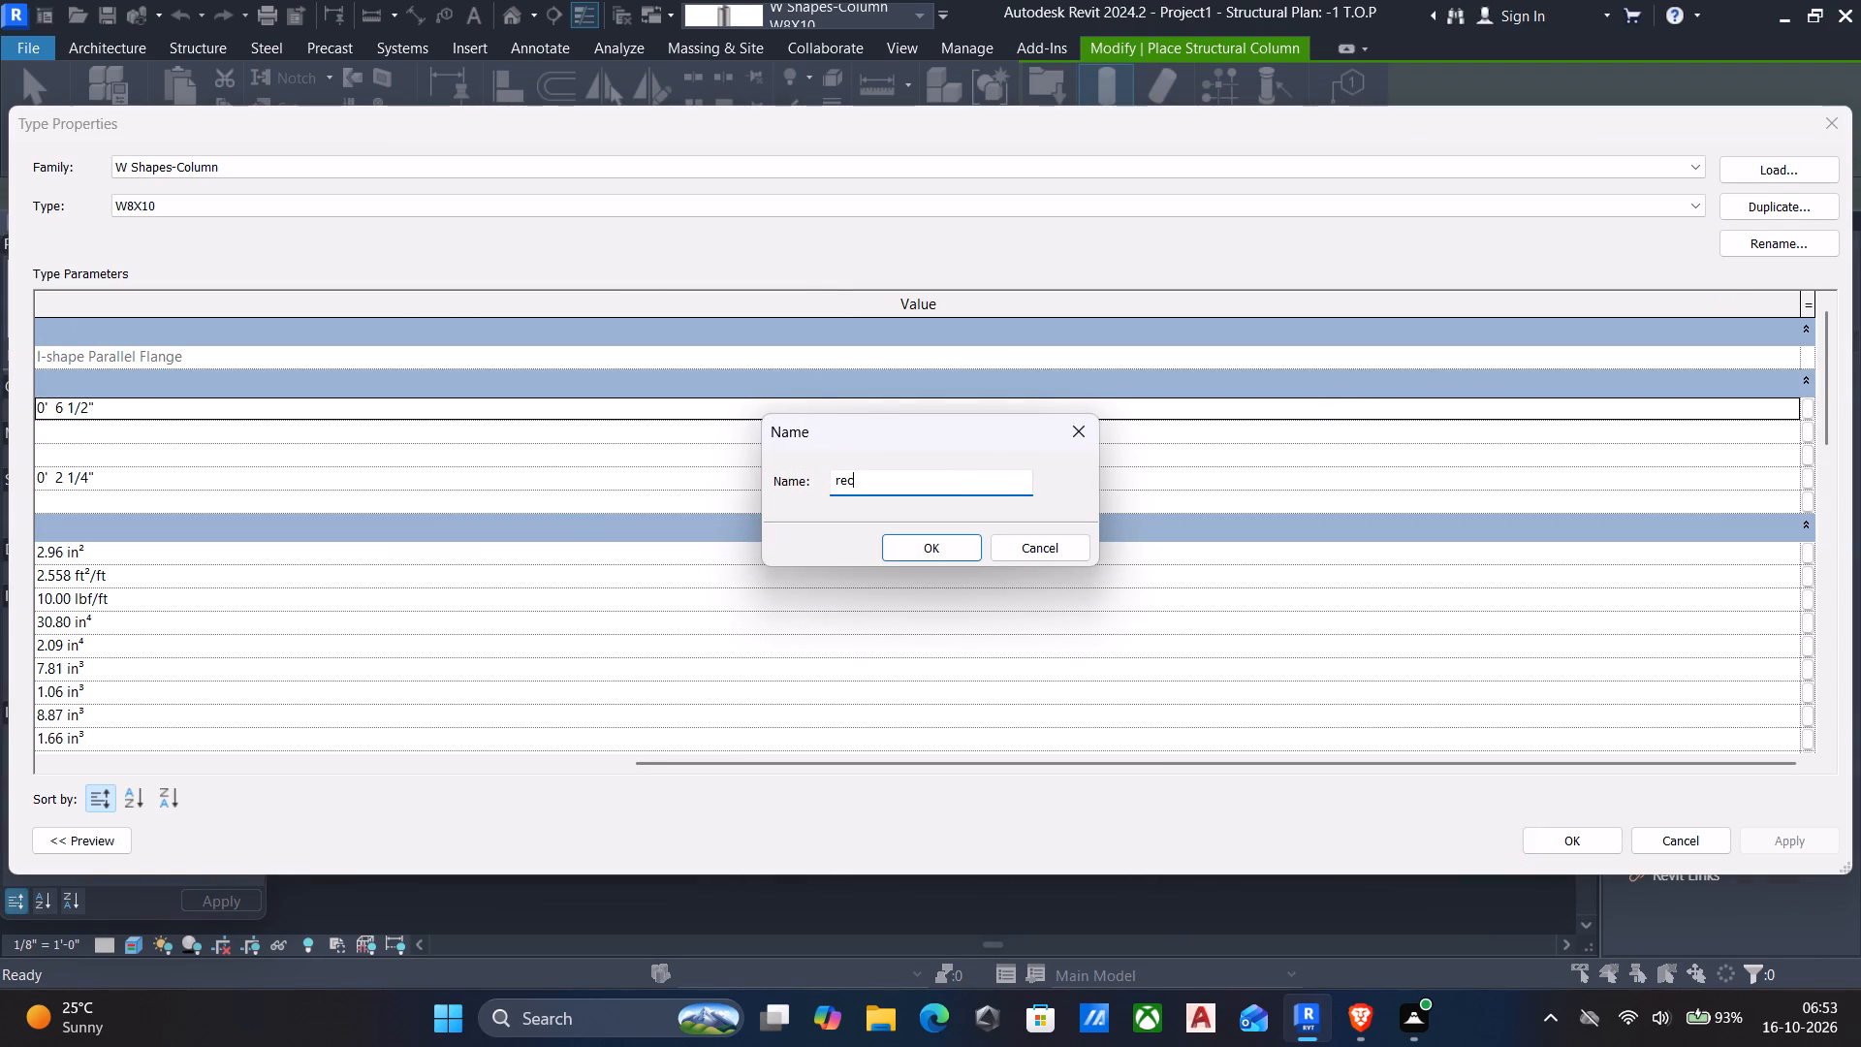
{"action": "key", "text": "space"}
{"action": "type", "text": "column"}
{"action": "key", "text": "space"}
{"action": "left_click", "coordinate": [946, 540]}
Set the rec column type's section width to 15".
{"action": "left_click_drag", "start_coordinate": [766, 771], "coordinate": [230, 738]}
{"action": "scroll", "coordinate": [521, 614], "scroll_direction": "down", "scroll_amount": 3}
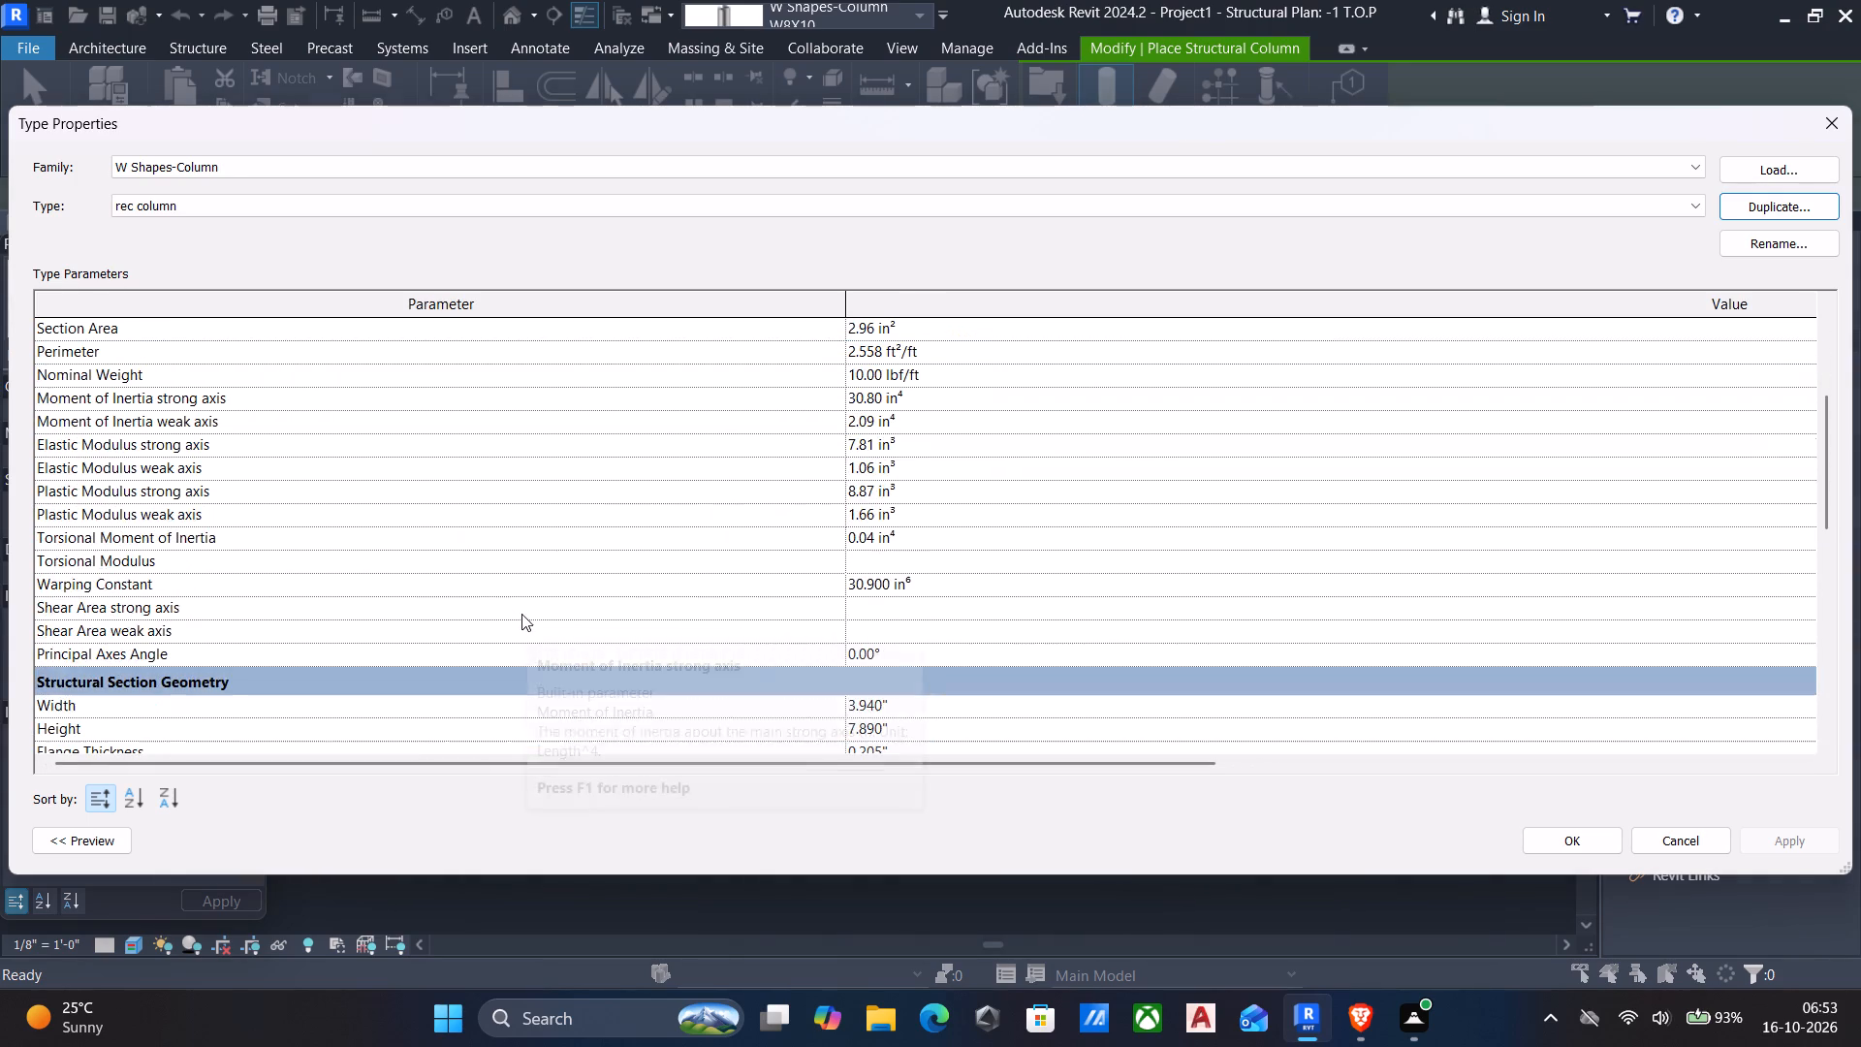
{"action": "scroll", "coordinate": [521, 614], "scroll_direction": "down", "scroll_amount": 4}
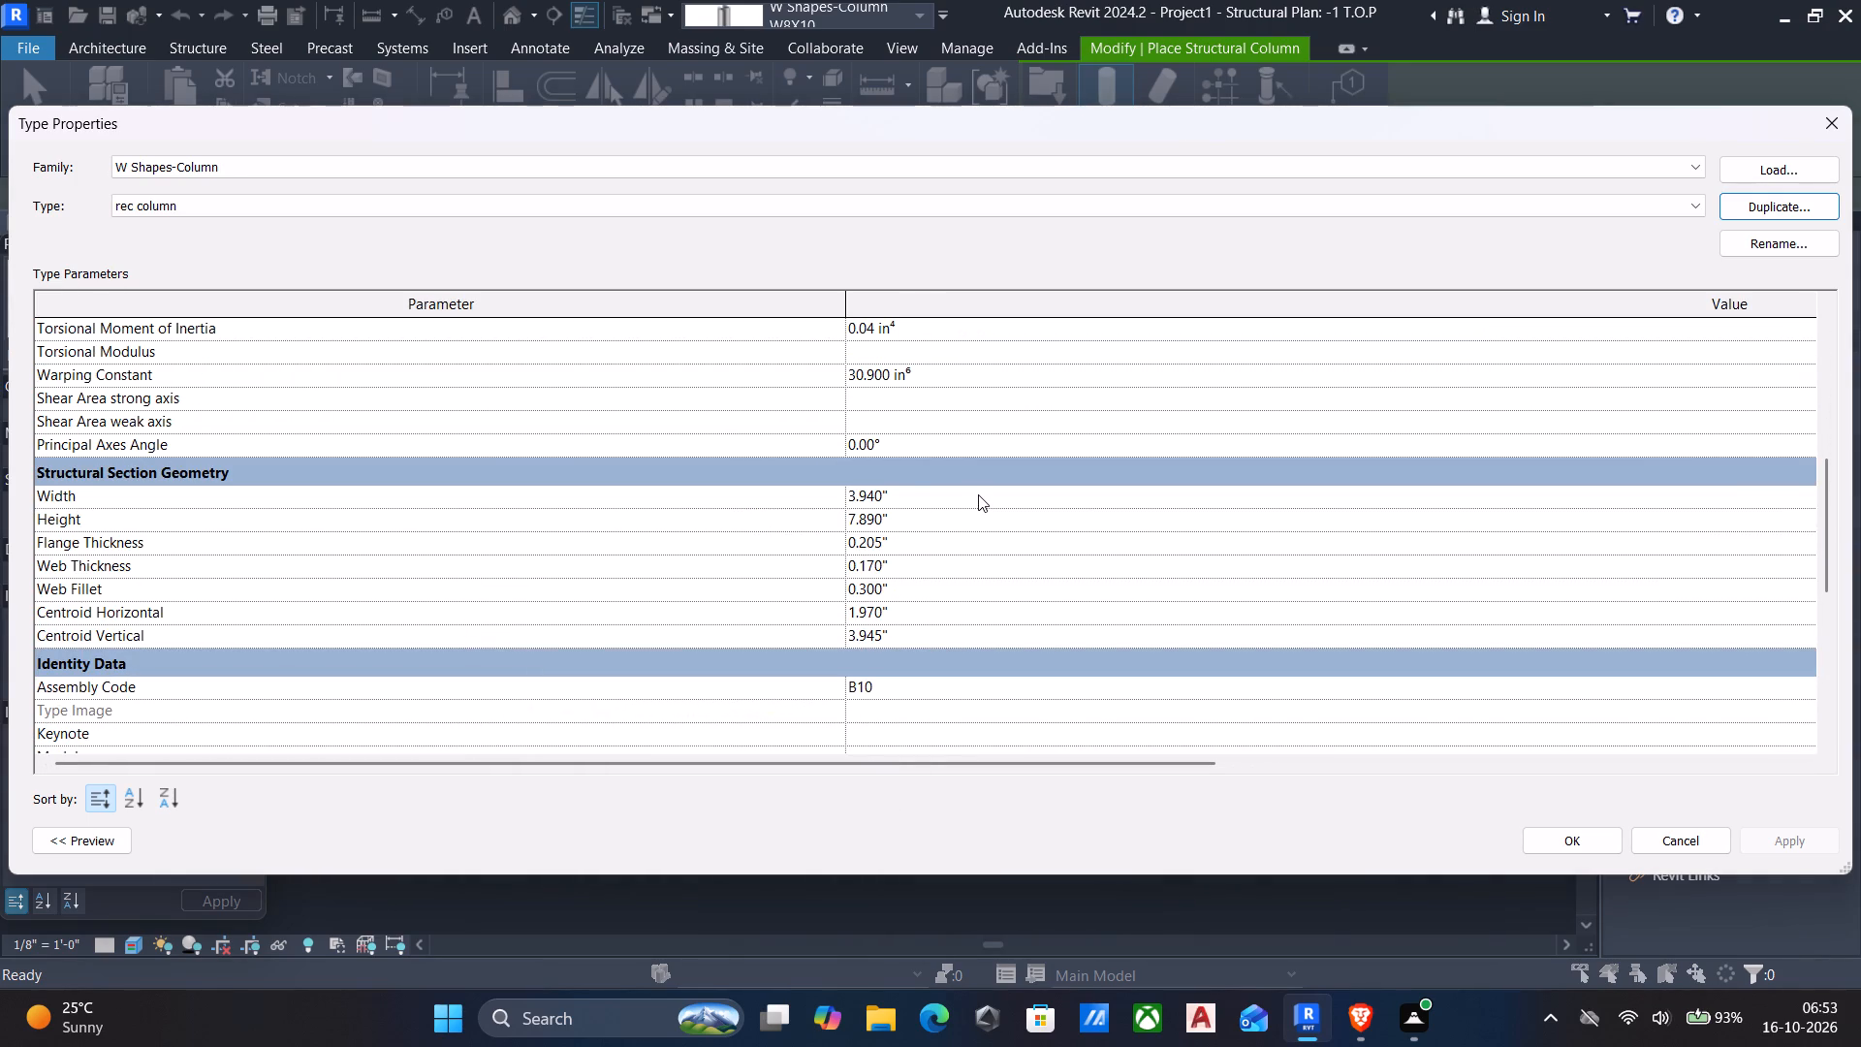
{"action": "left_click", "coordinate": [978, 494]}
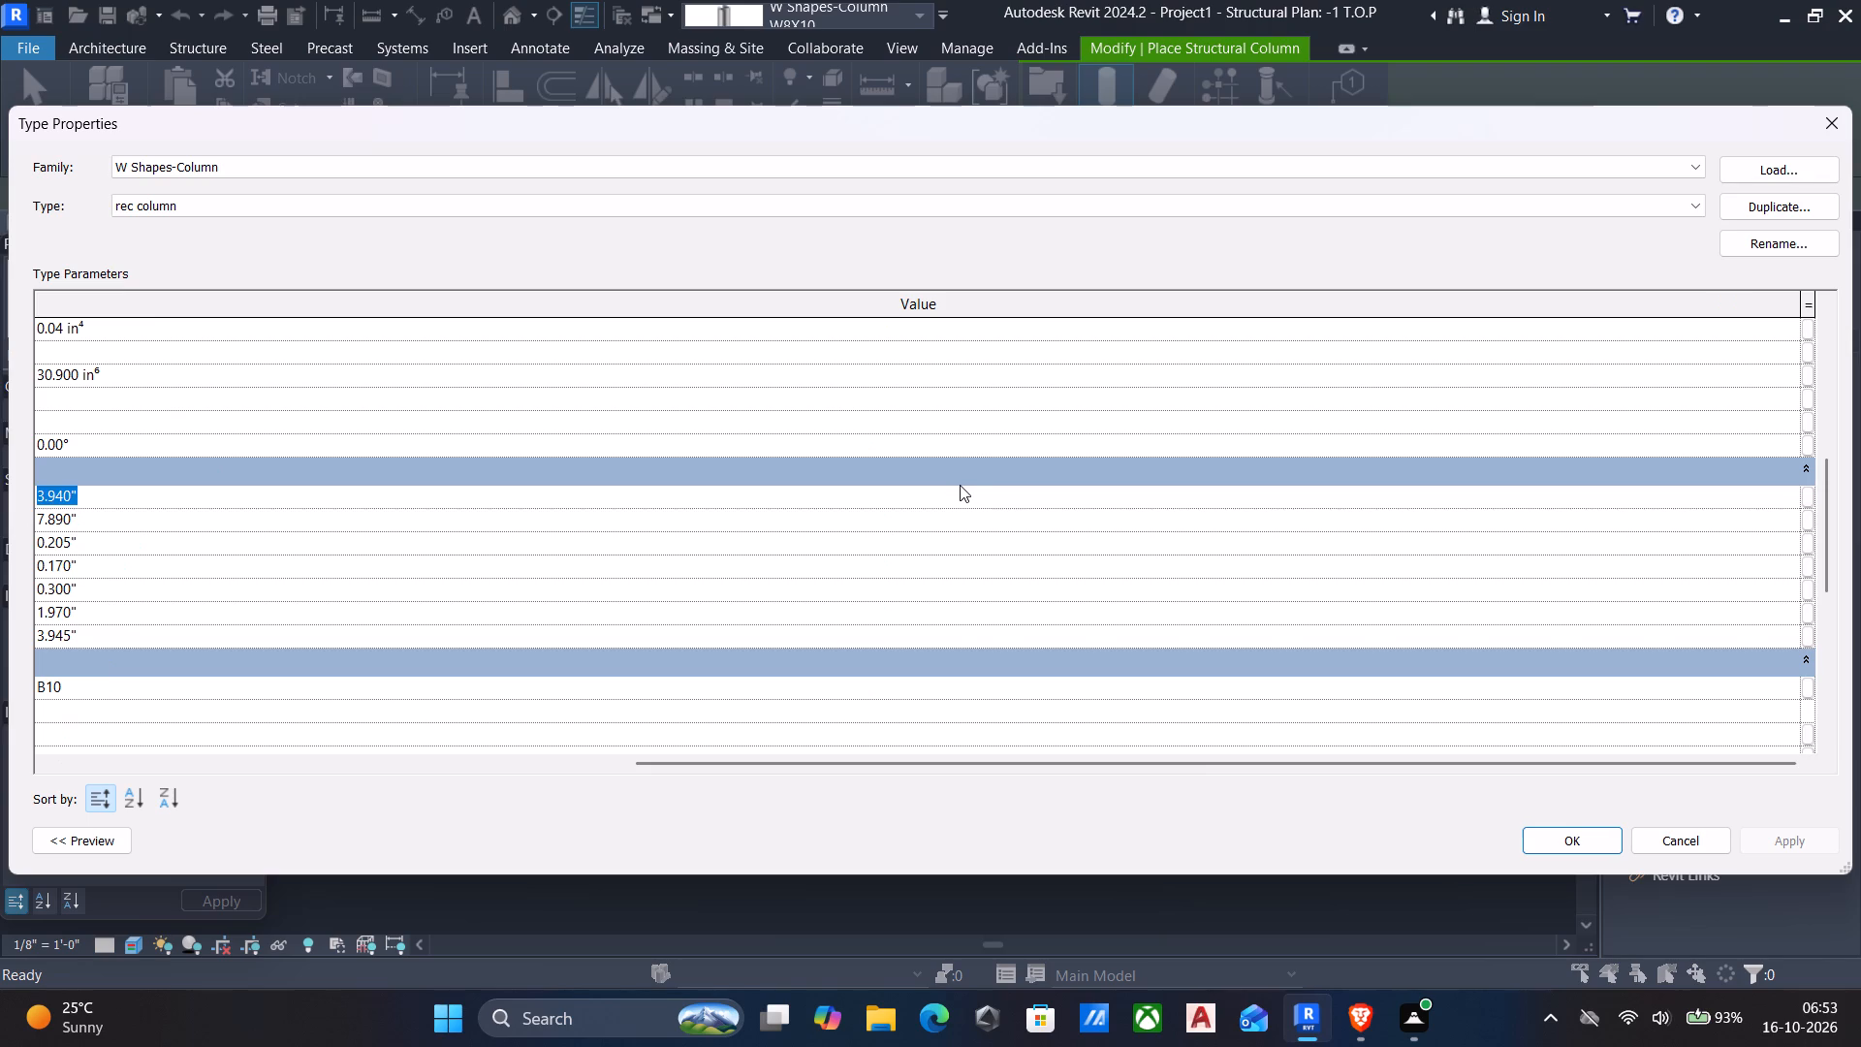
{"action": "key", "text": "1"}
{"action": "type", "text": "5\""}
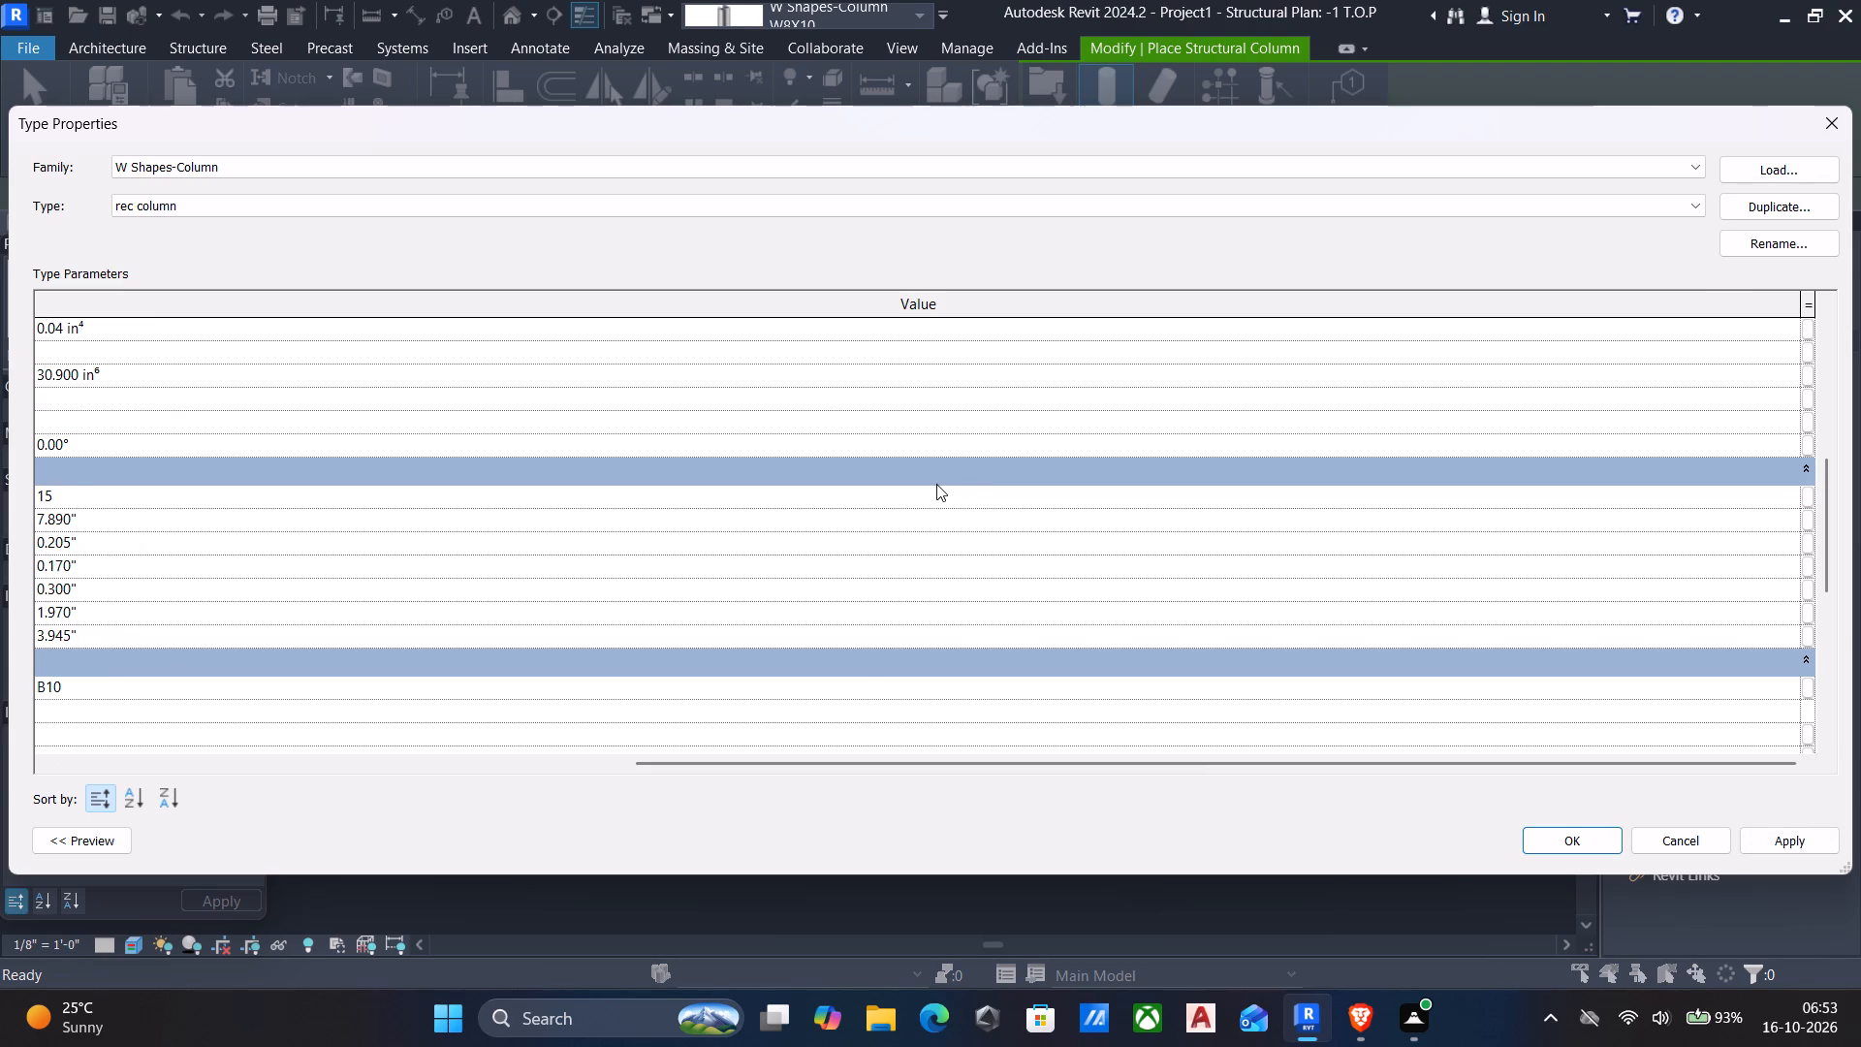
{"action": "key", "text": "Return"}
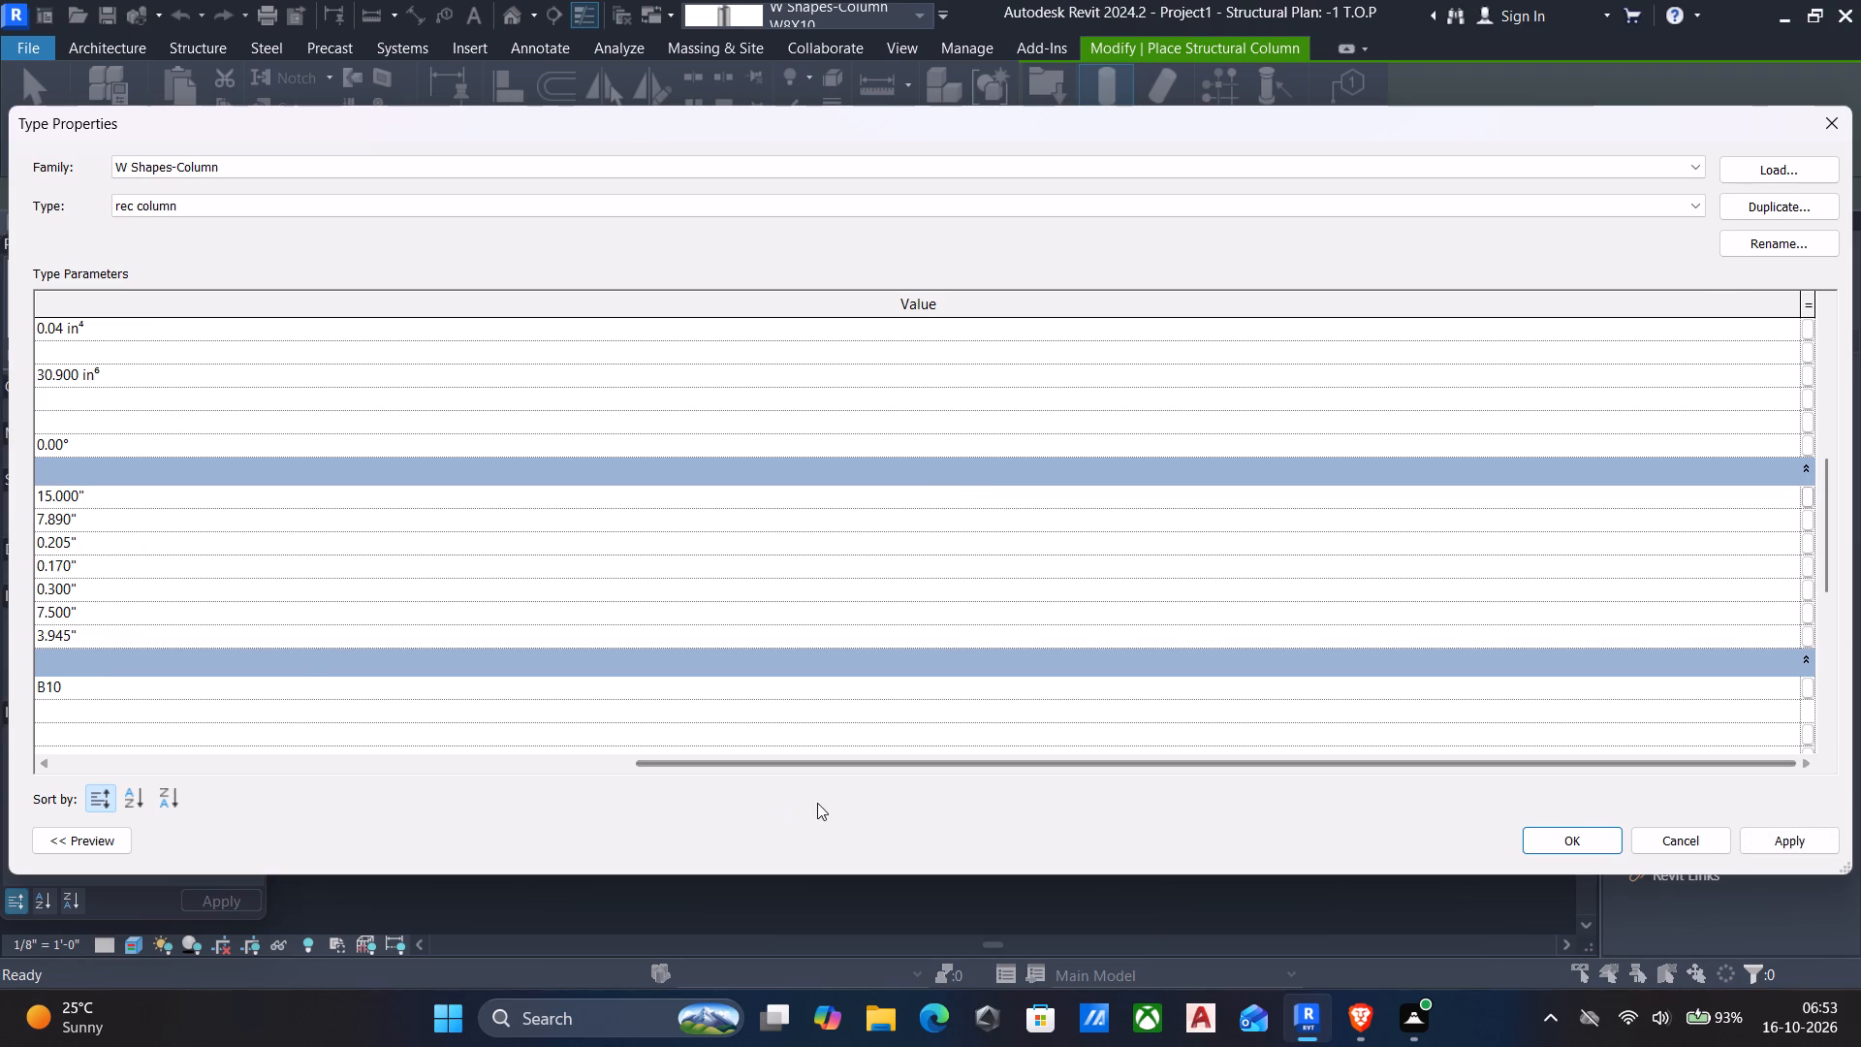
Set the rec column type's section height to 10'6" and apply the type properties.
{"action": "left_click_drag", "start_coordinate": [744, 764], "coordinate": [100, 709]}
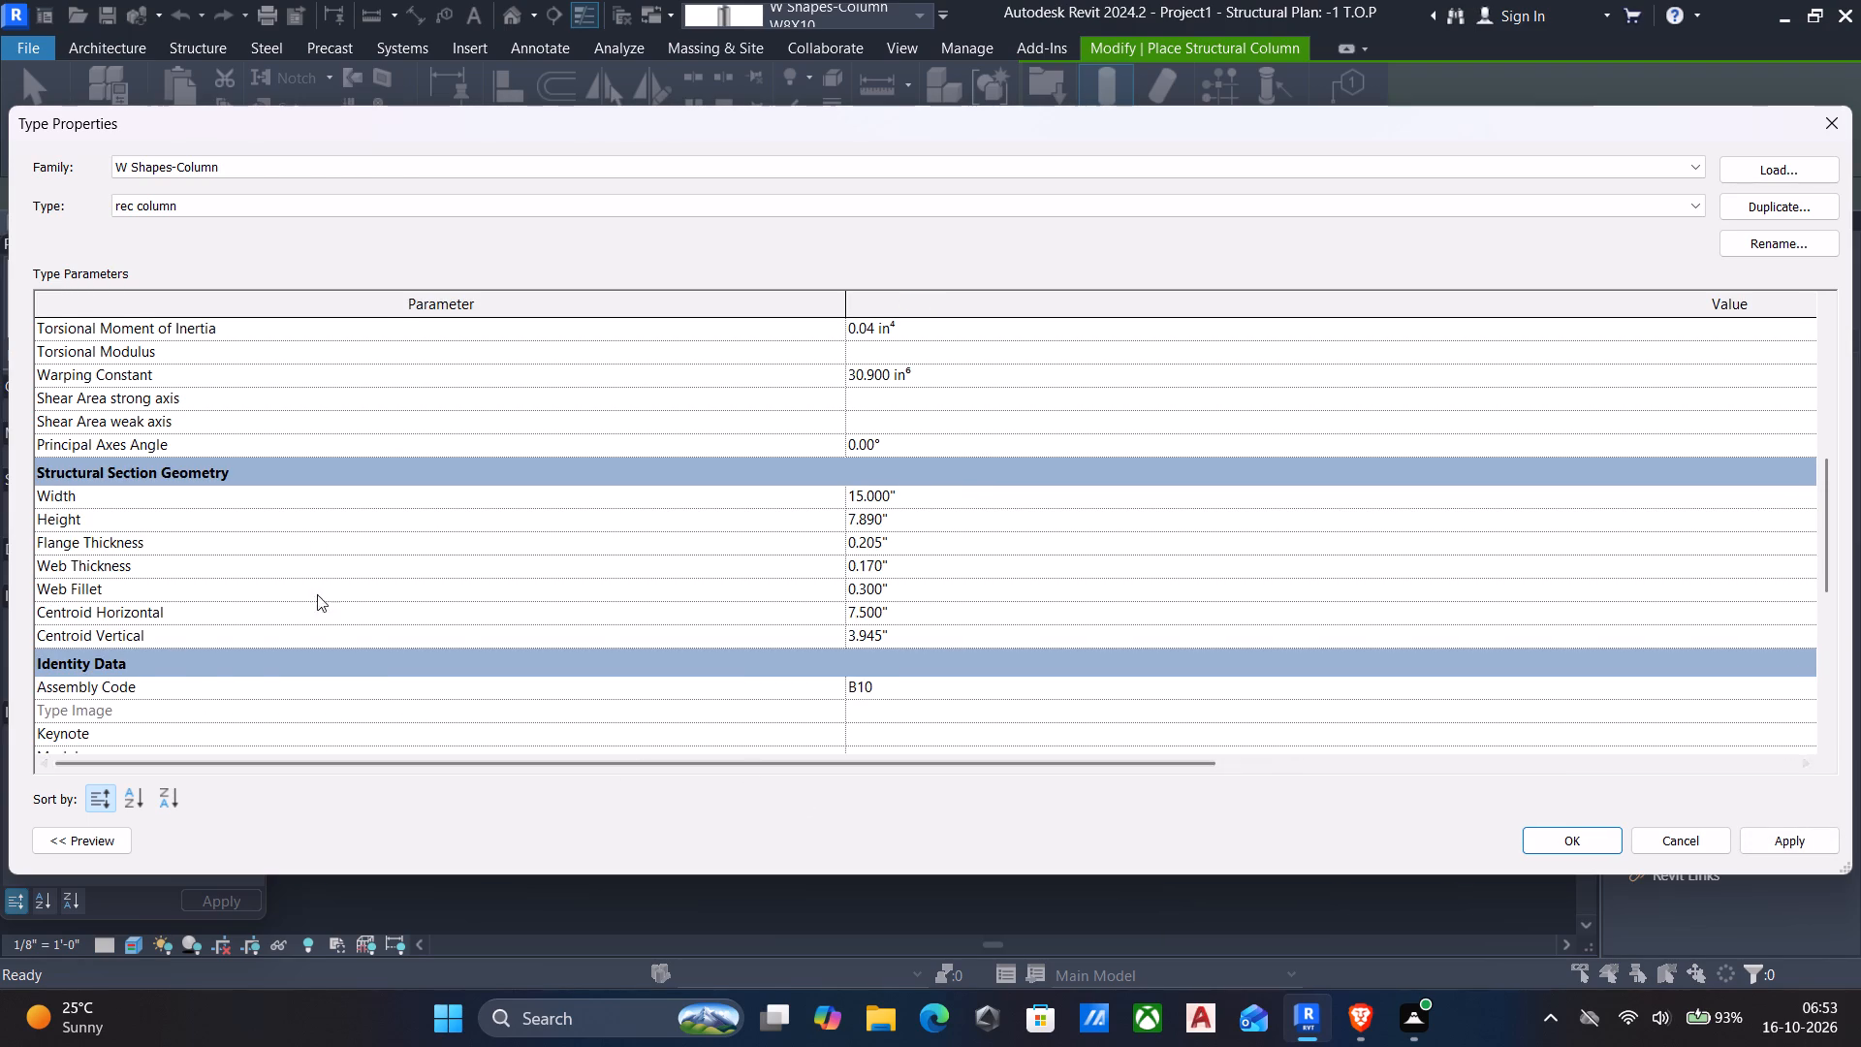
{"action": "left_click", "coordinate": [941, 530]}
{"action": "type", "text": "10'6\""}
{"action": "key", "text": "Return"}
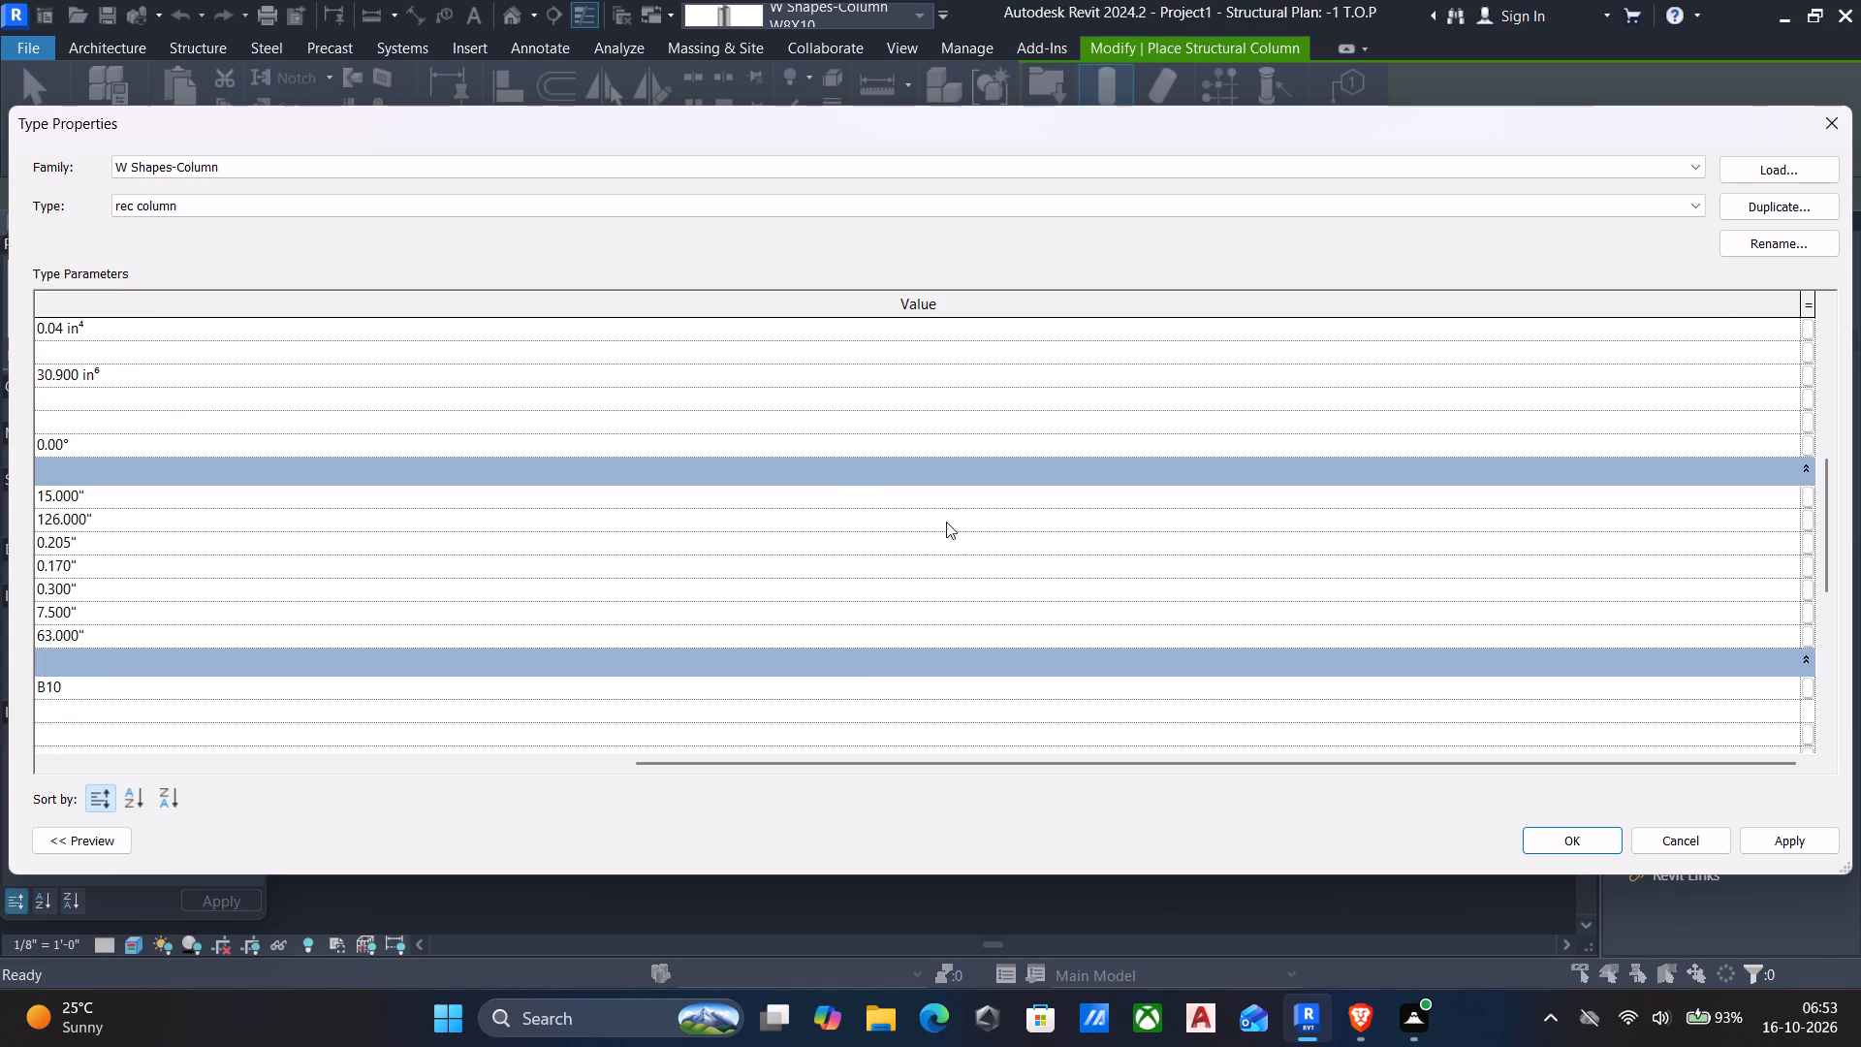
{"action": "left_click", "coordinate": [1769, 840]}
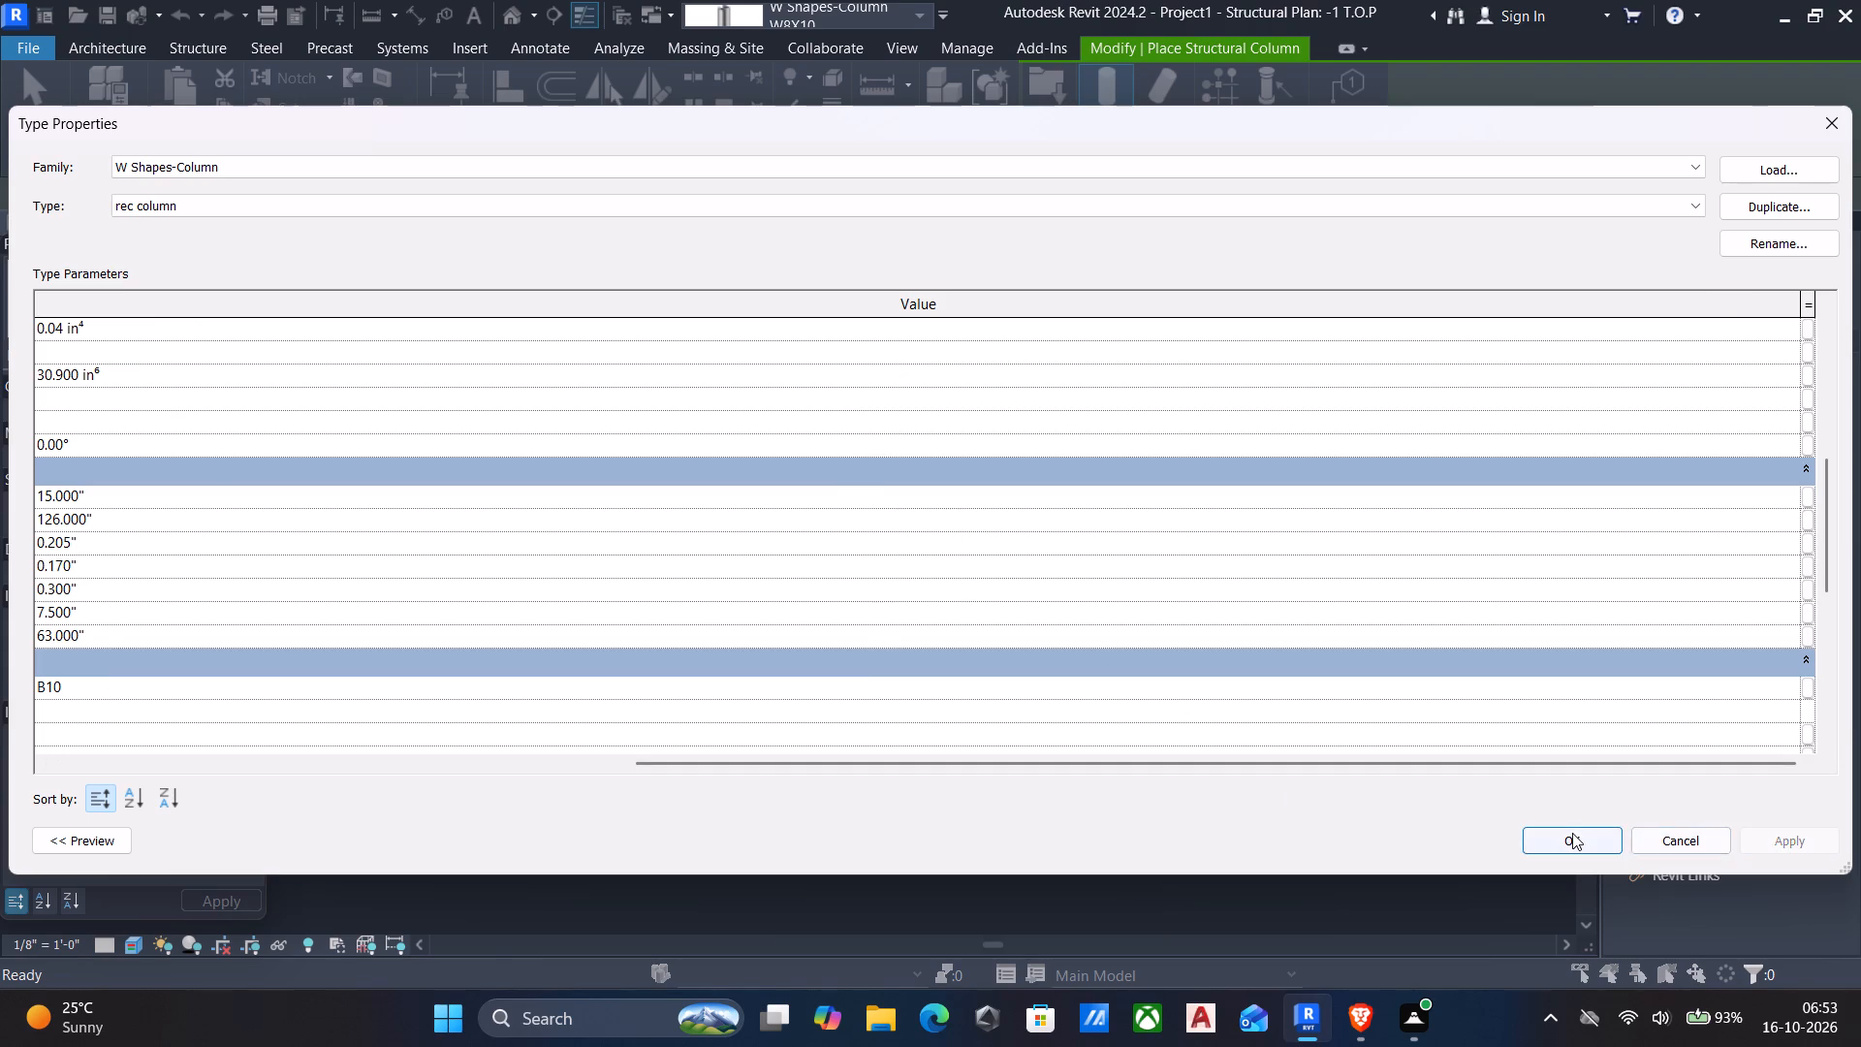
{"action": "left_click", "coordinate": [1572, 833]}
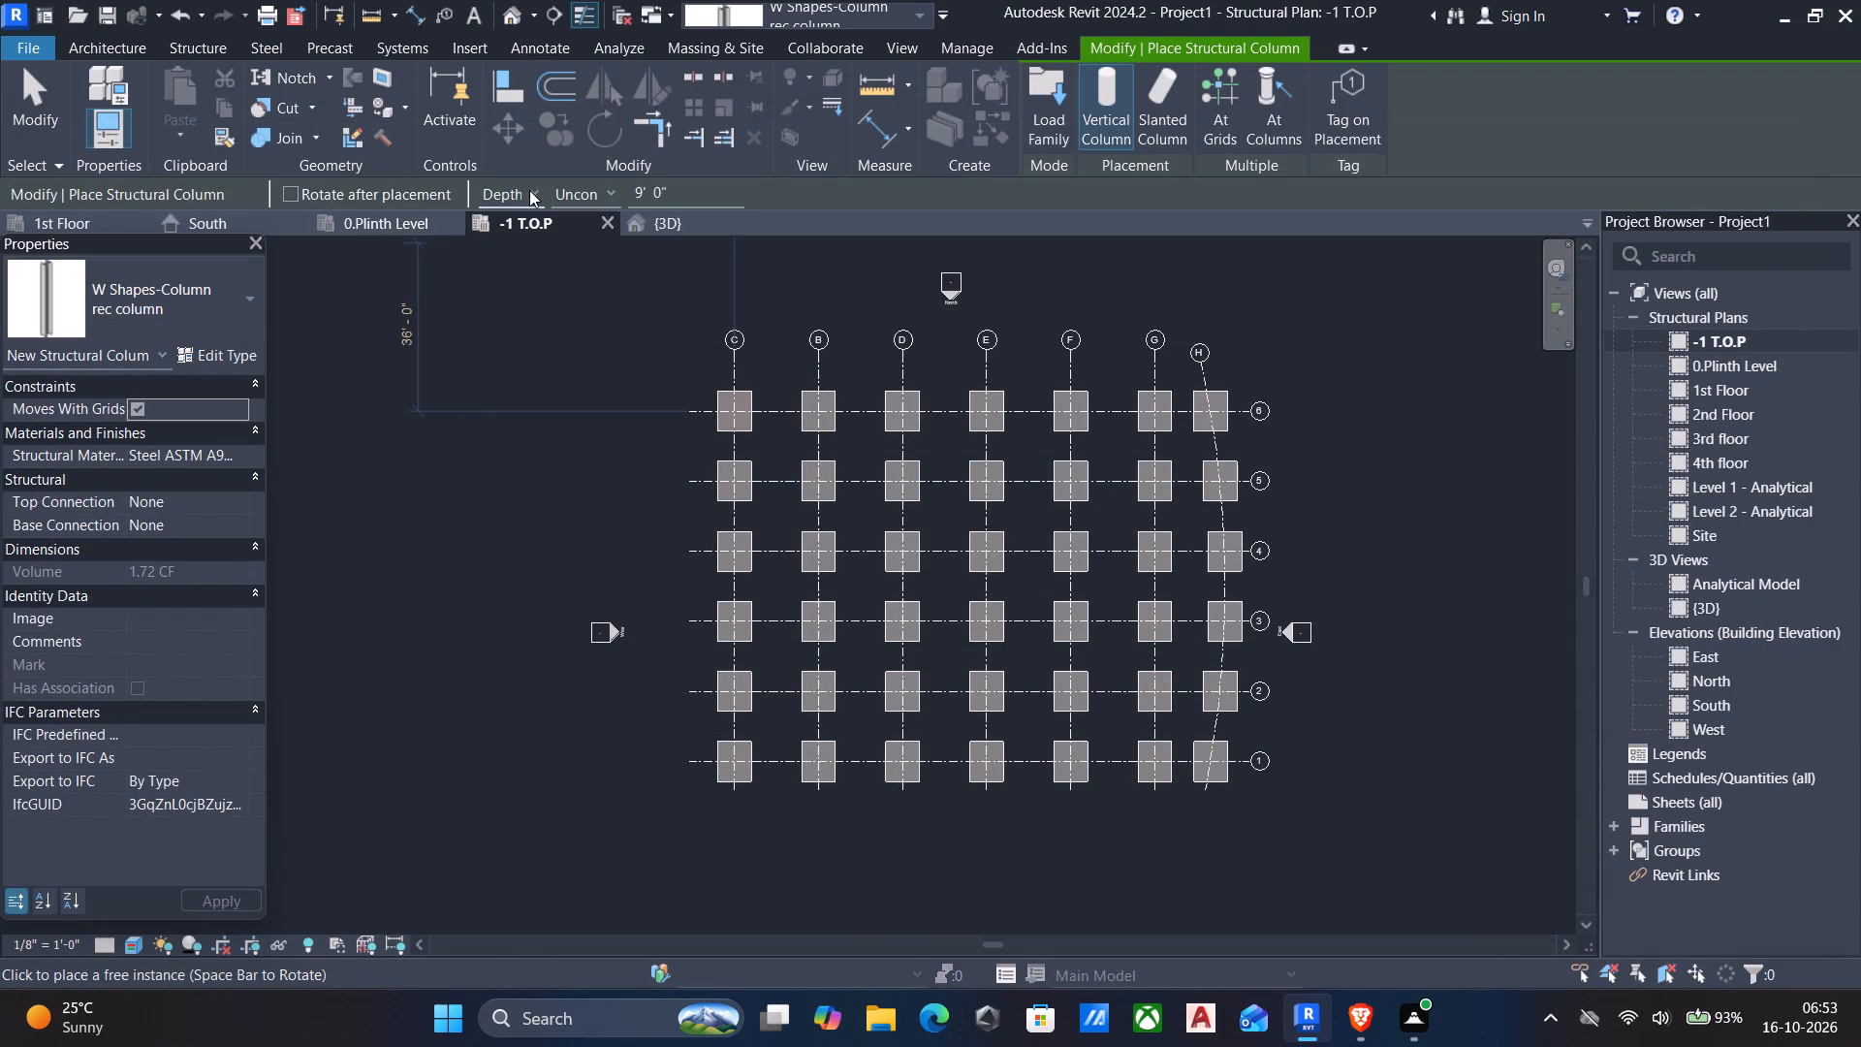
Set the column placement to Height instead of Depth, with 0.Plinth Level as the top level.
{"action": "left_click", "coordinate": [529, 190]}
{"action": "left_click", "coordinate": [525, 232]}
{"action": "left_click", "coordinate": [609, 186]}
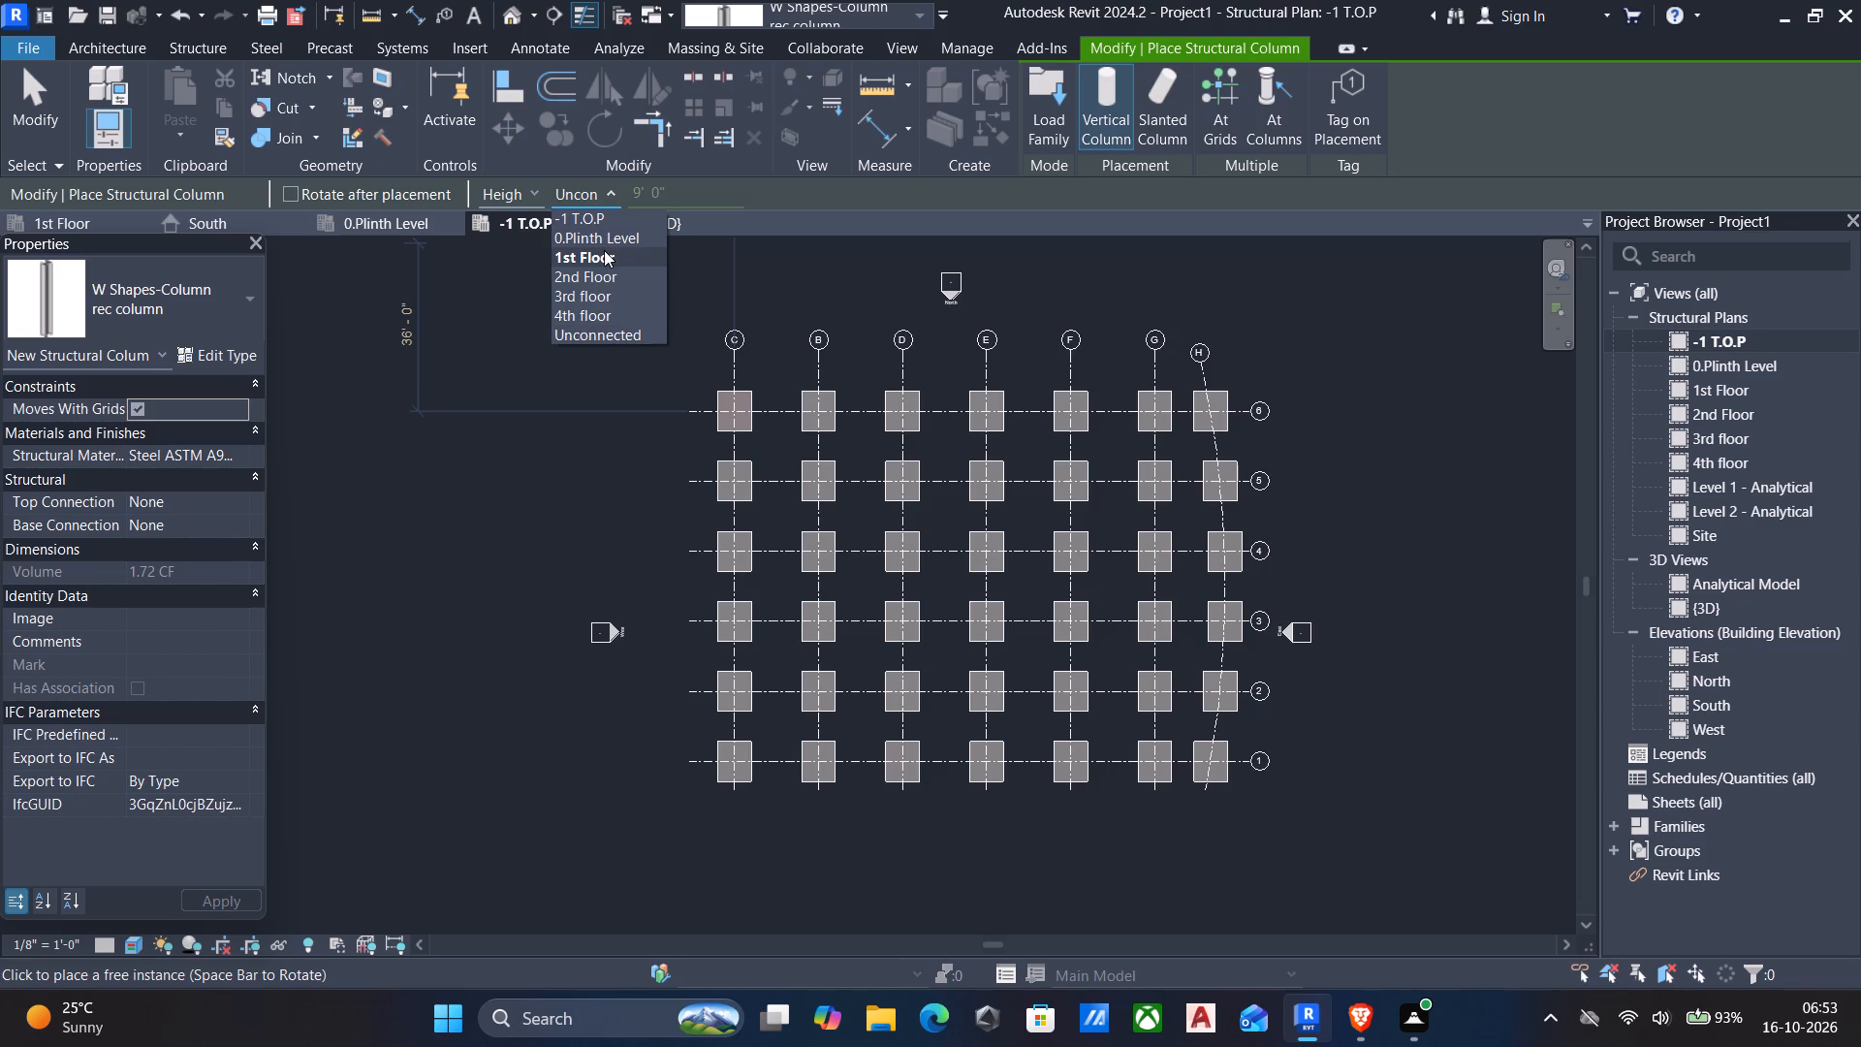
{"action": "left_click", "coordinate": [604, 250]}
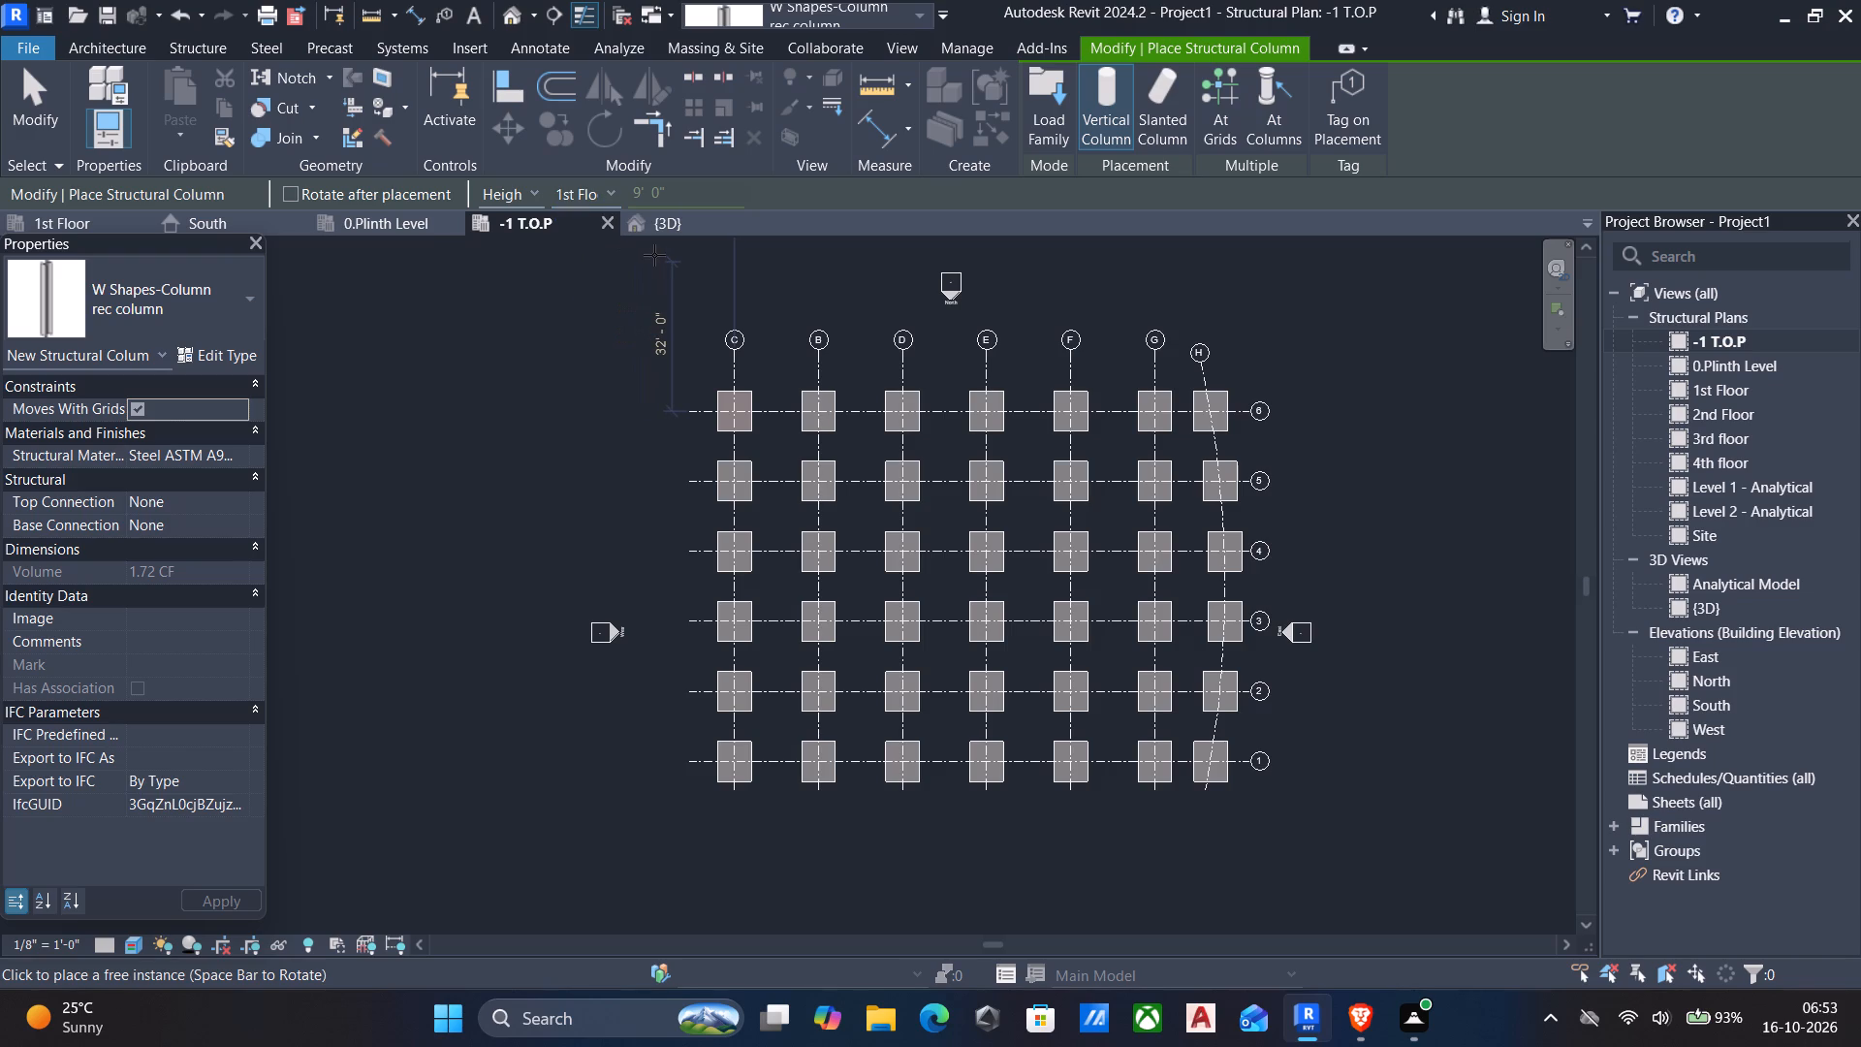
{"action": "left_click", "coordinate": [601, 192]}
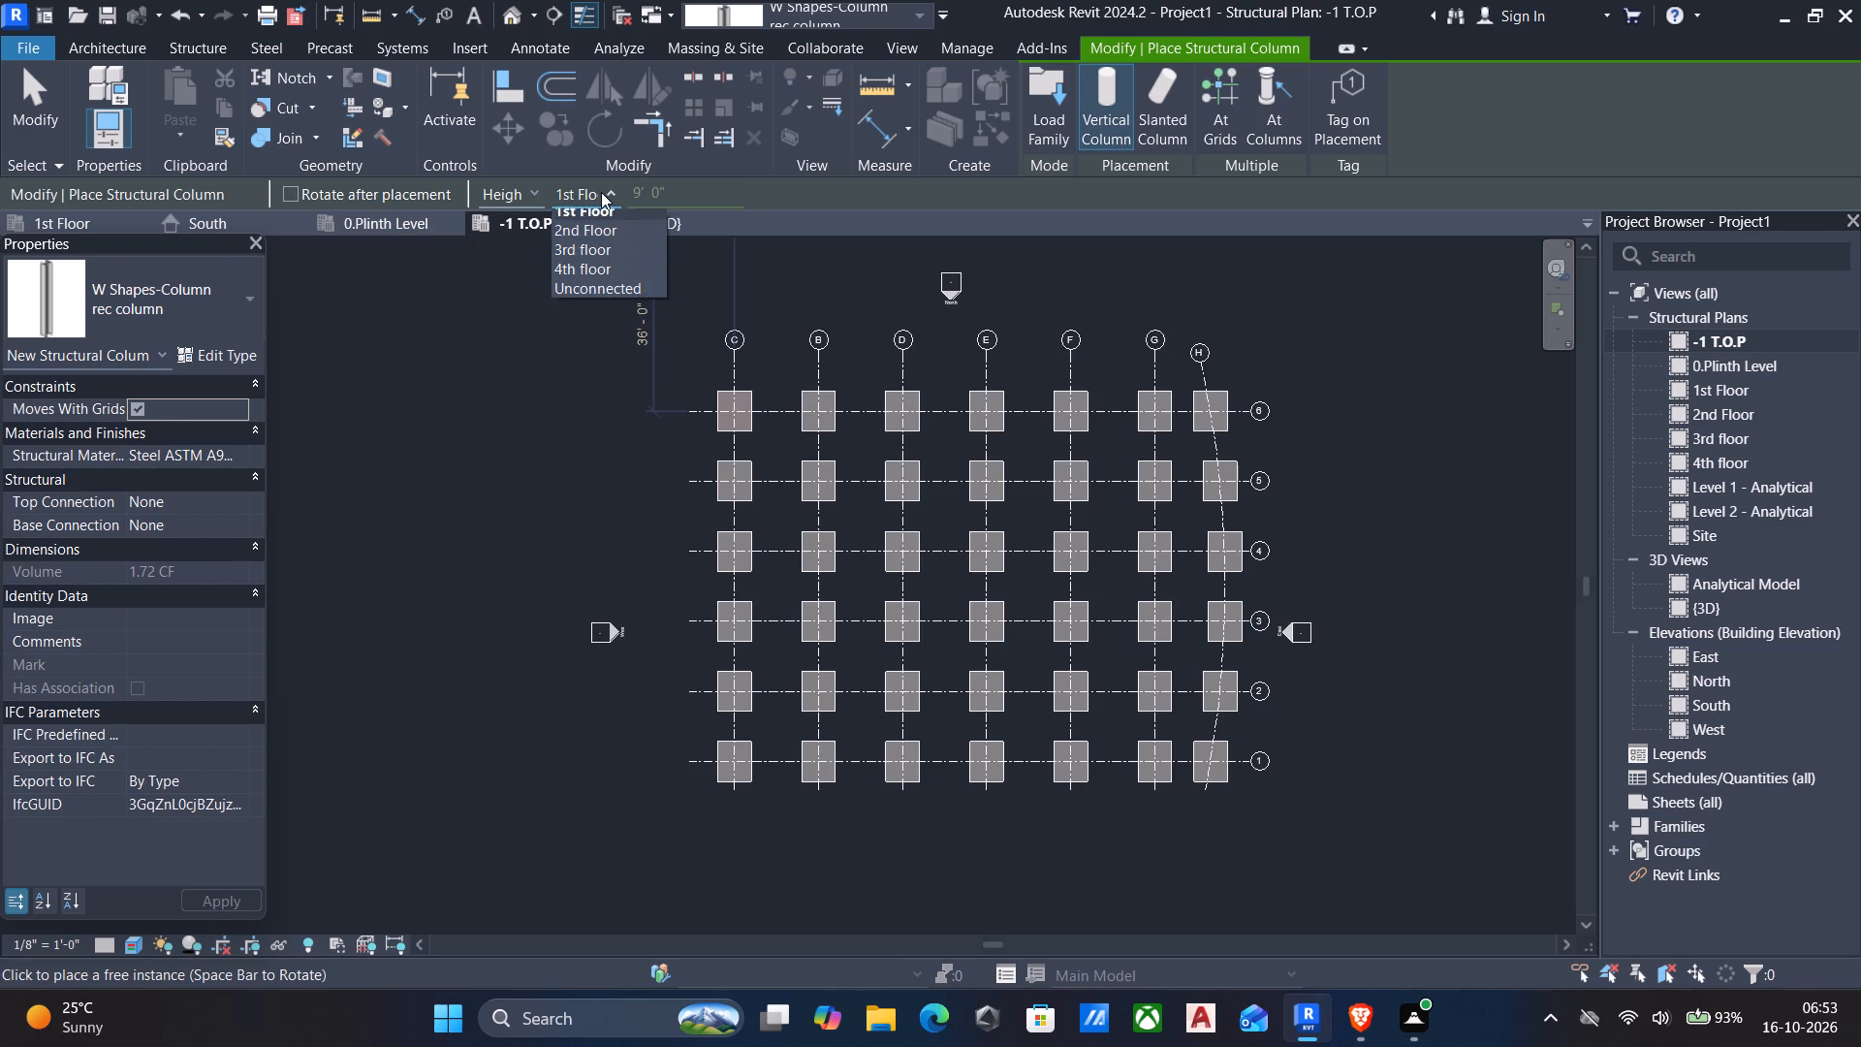
{"action": "left_click", "coordinate": [603, 230]}
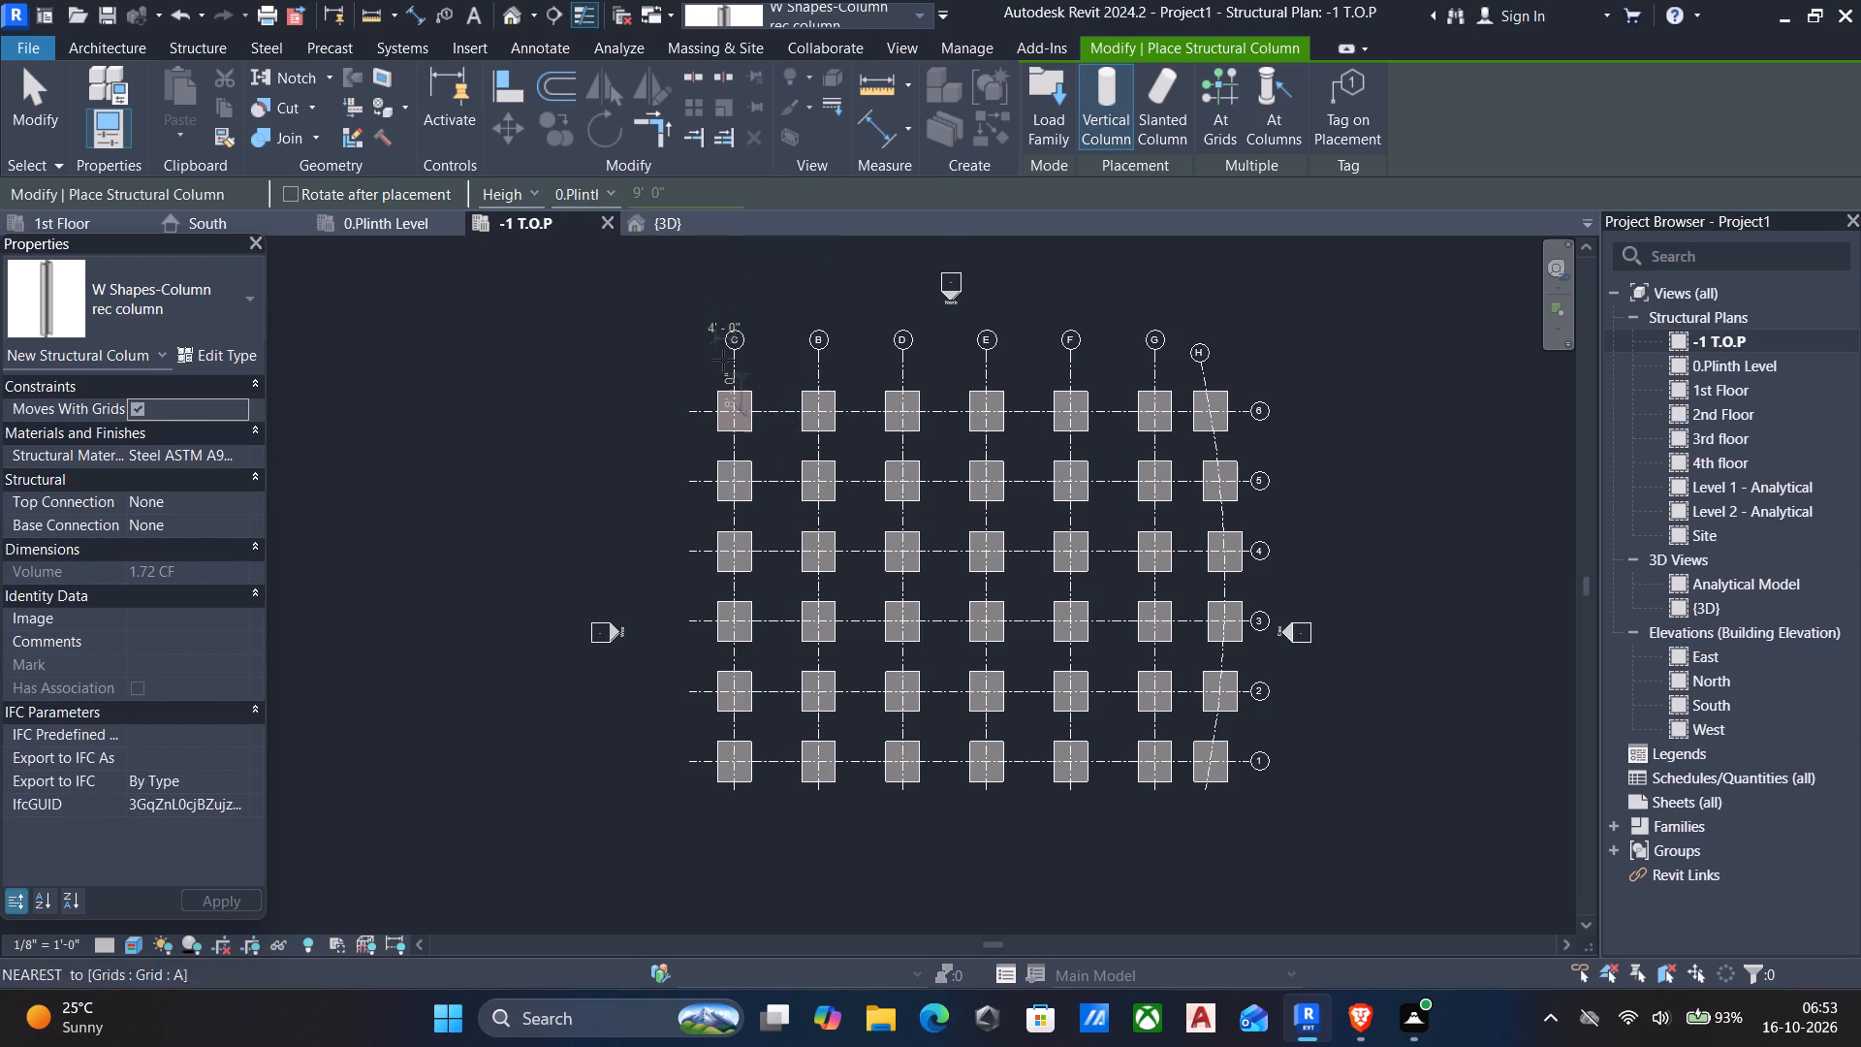
Place rec column structural columns at all grid intersections of the -1 T.O.P plan and finish the placement.
{"action": "left_click", "coordinate": [1231, 79]}
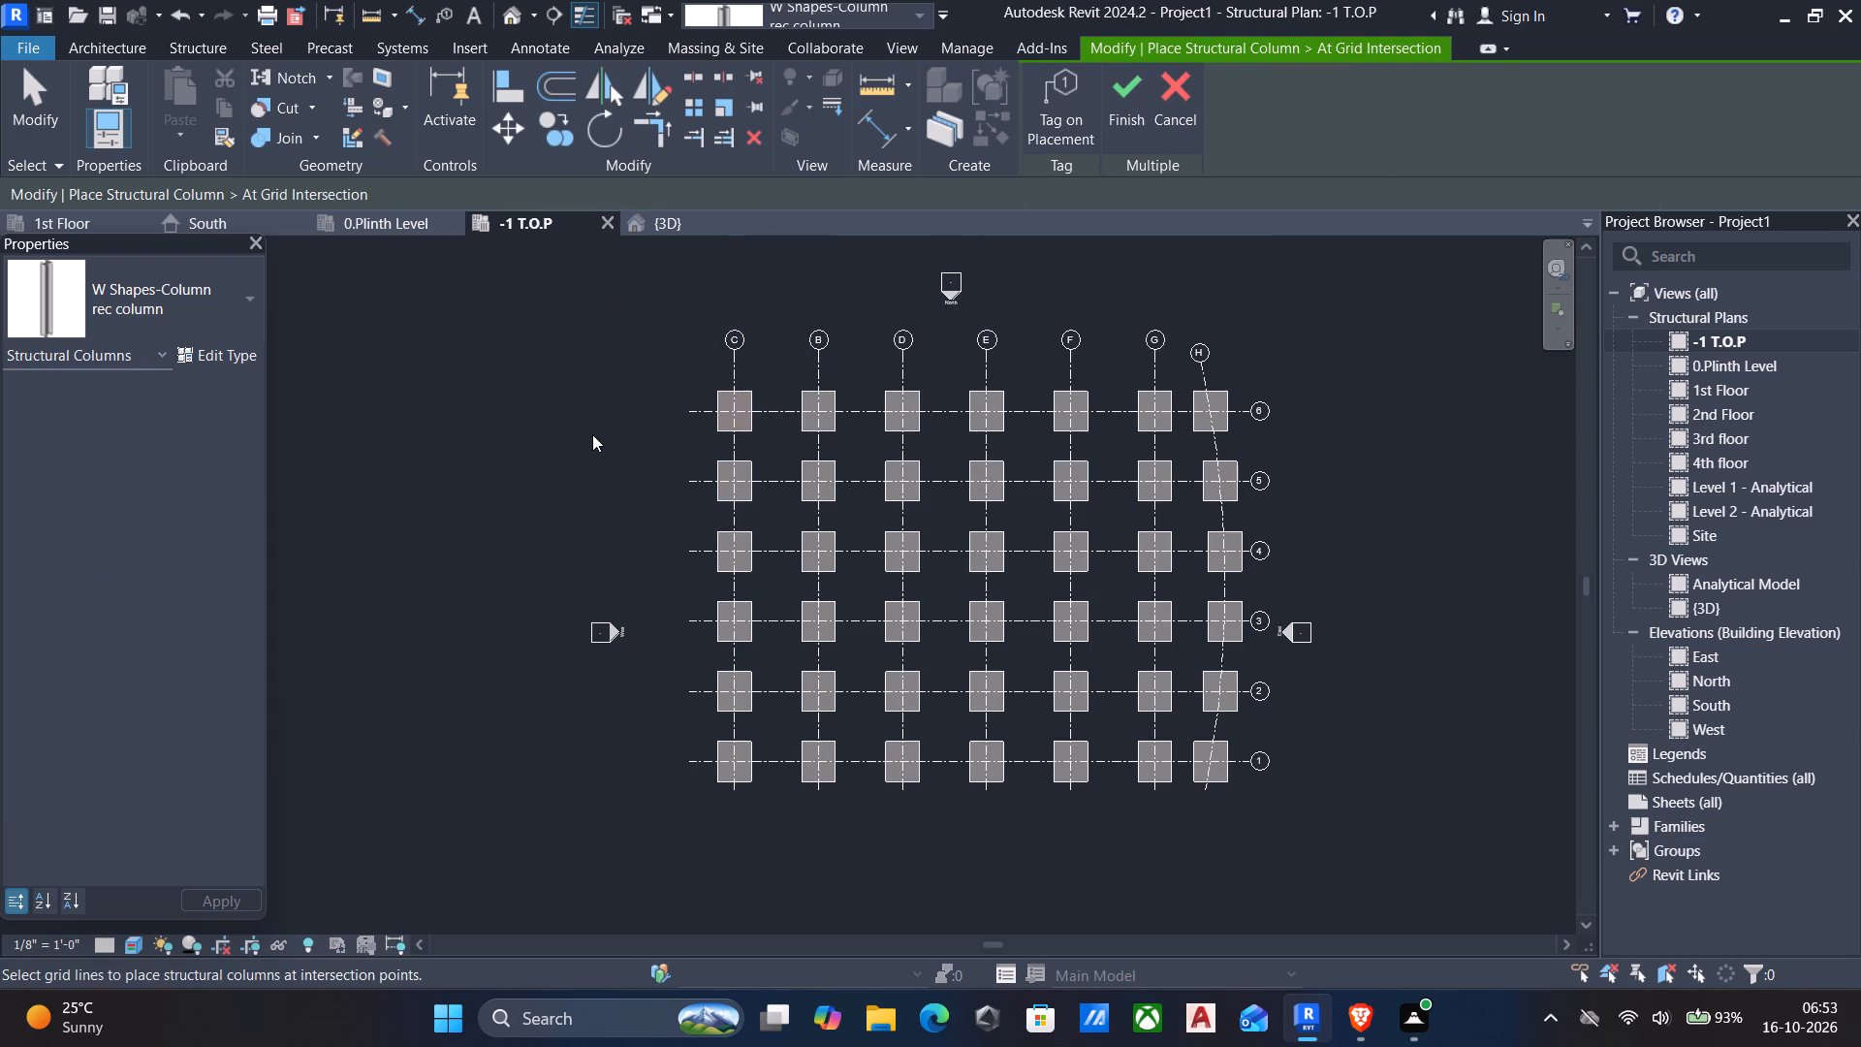
{"action": "scroll", "coordinate": [592, 434], "scroll_direction": "down", "scroll_amount": 2}
{"action": "left_click_drag", "start_coordinate": [579, 339], "coordinate": [1136, 712]}
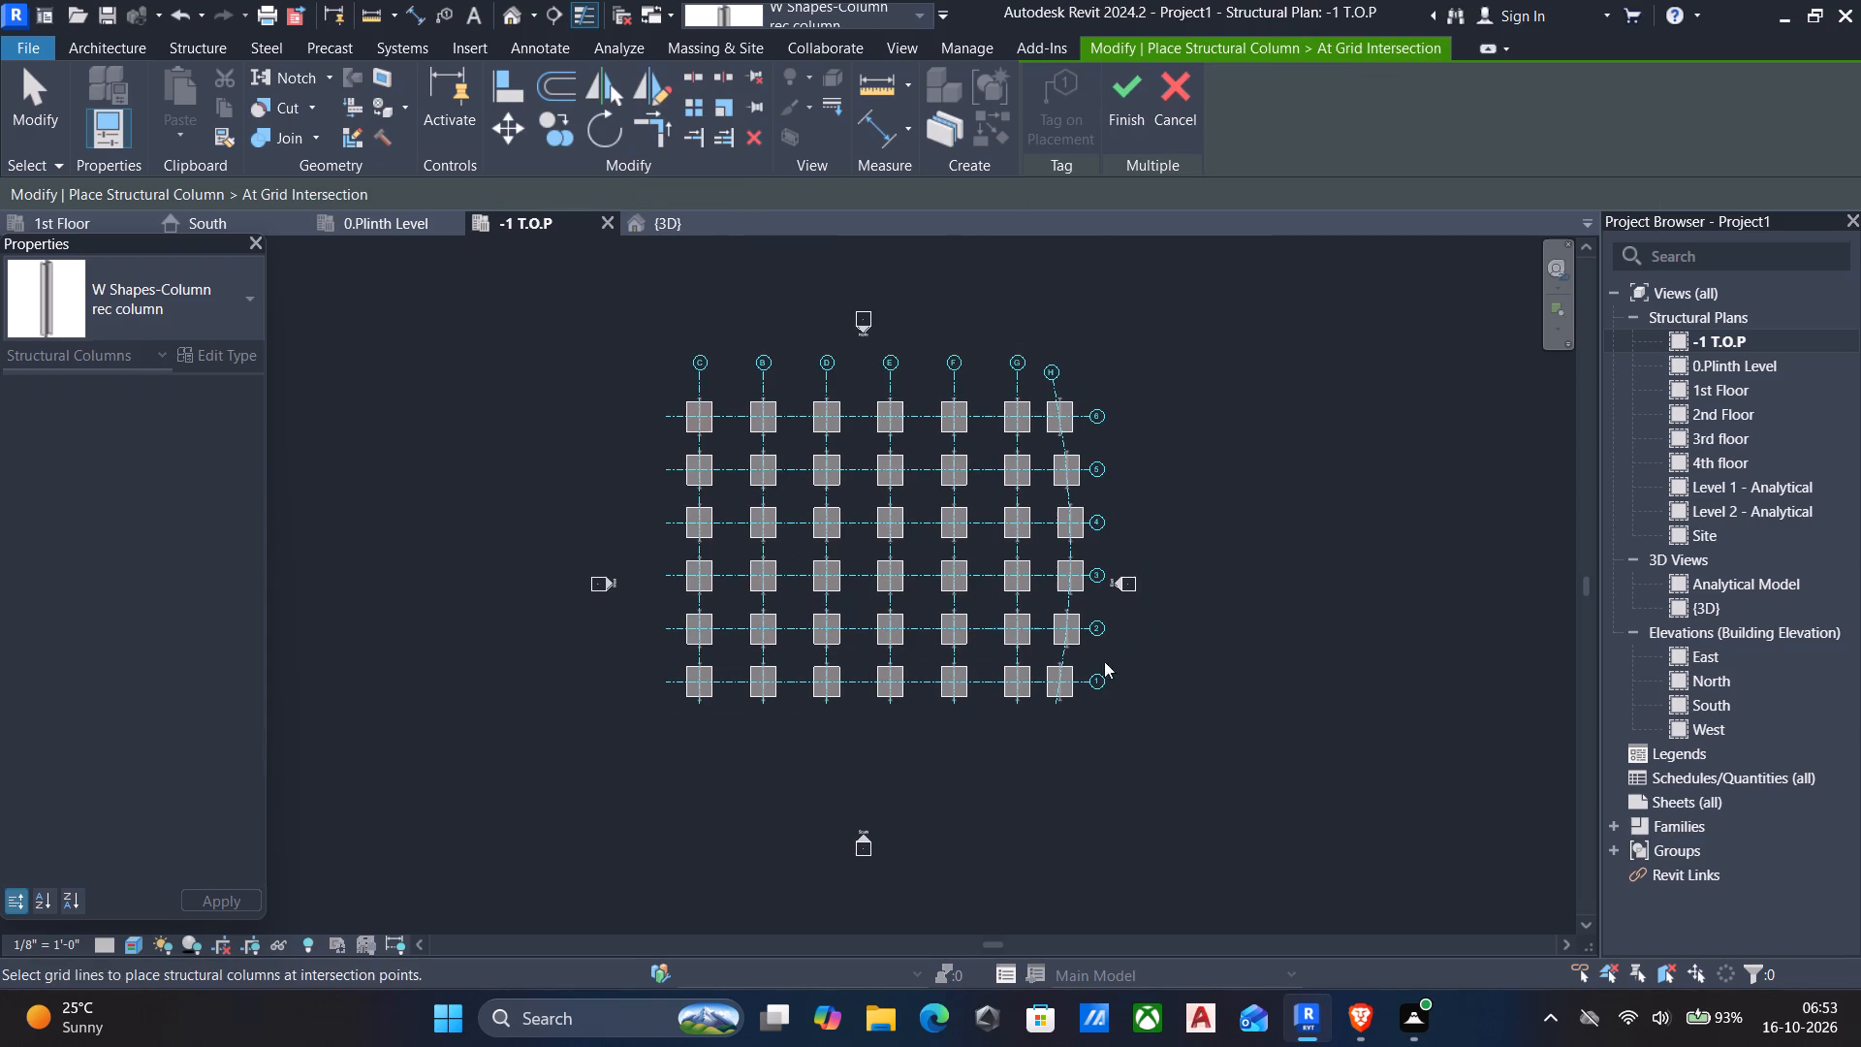
{"action": "left_click", "coordinate": [1132, 101]}
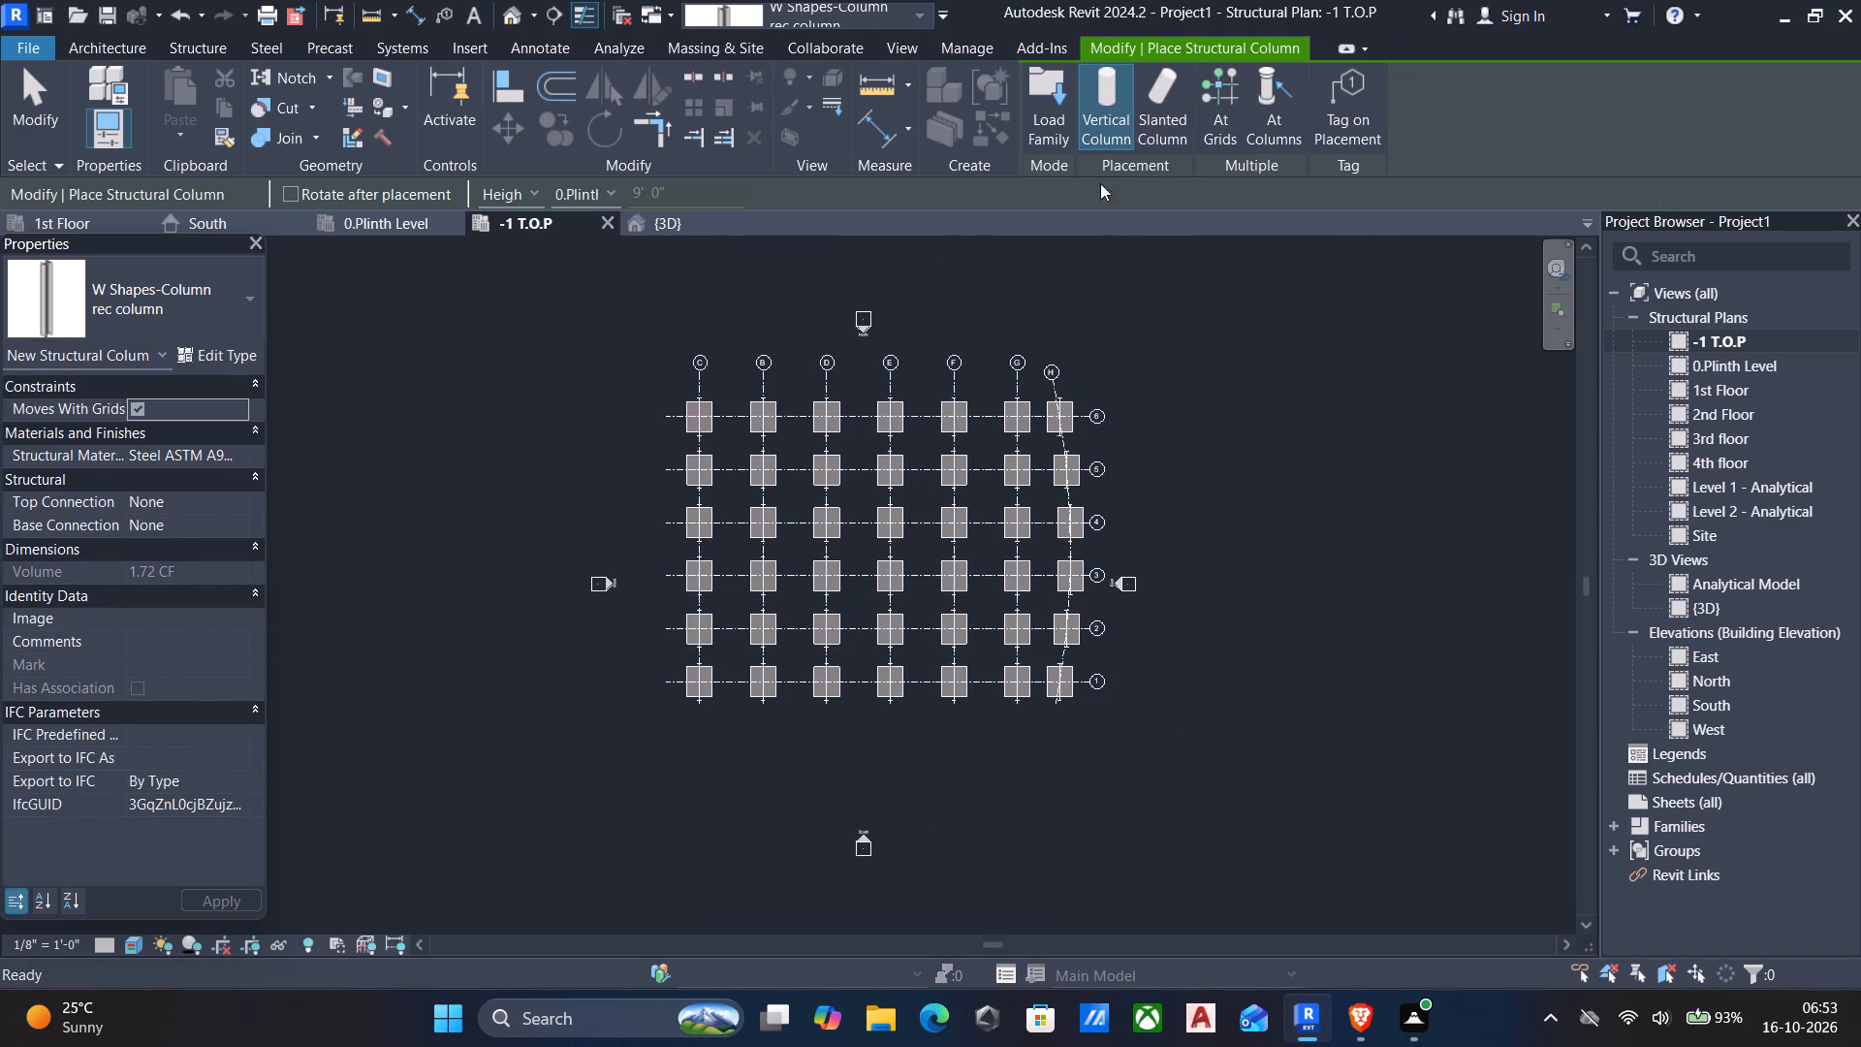
Examine the placed columns on their footings in the default 3D view, ending with the column at D-1 selected.
{"action": "left_click", "coordinate": [502, 21]}
{"action": "middle_click_drag", "start_coordinate": [701, 646], "coordinate": [870, 563]}
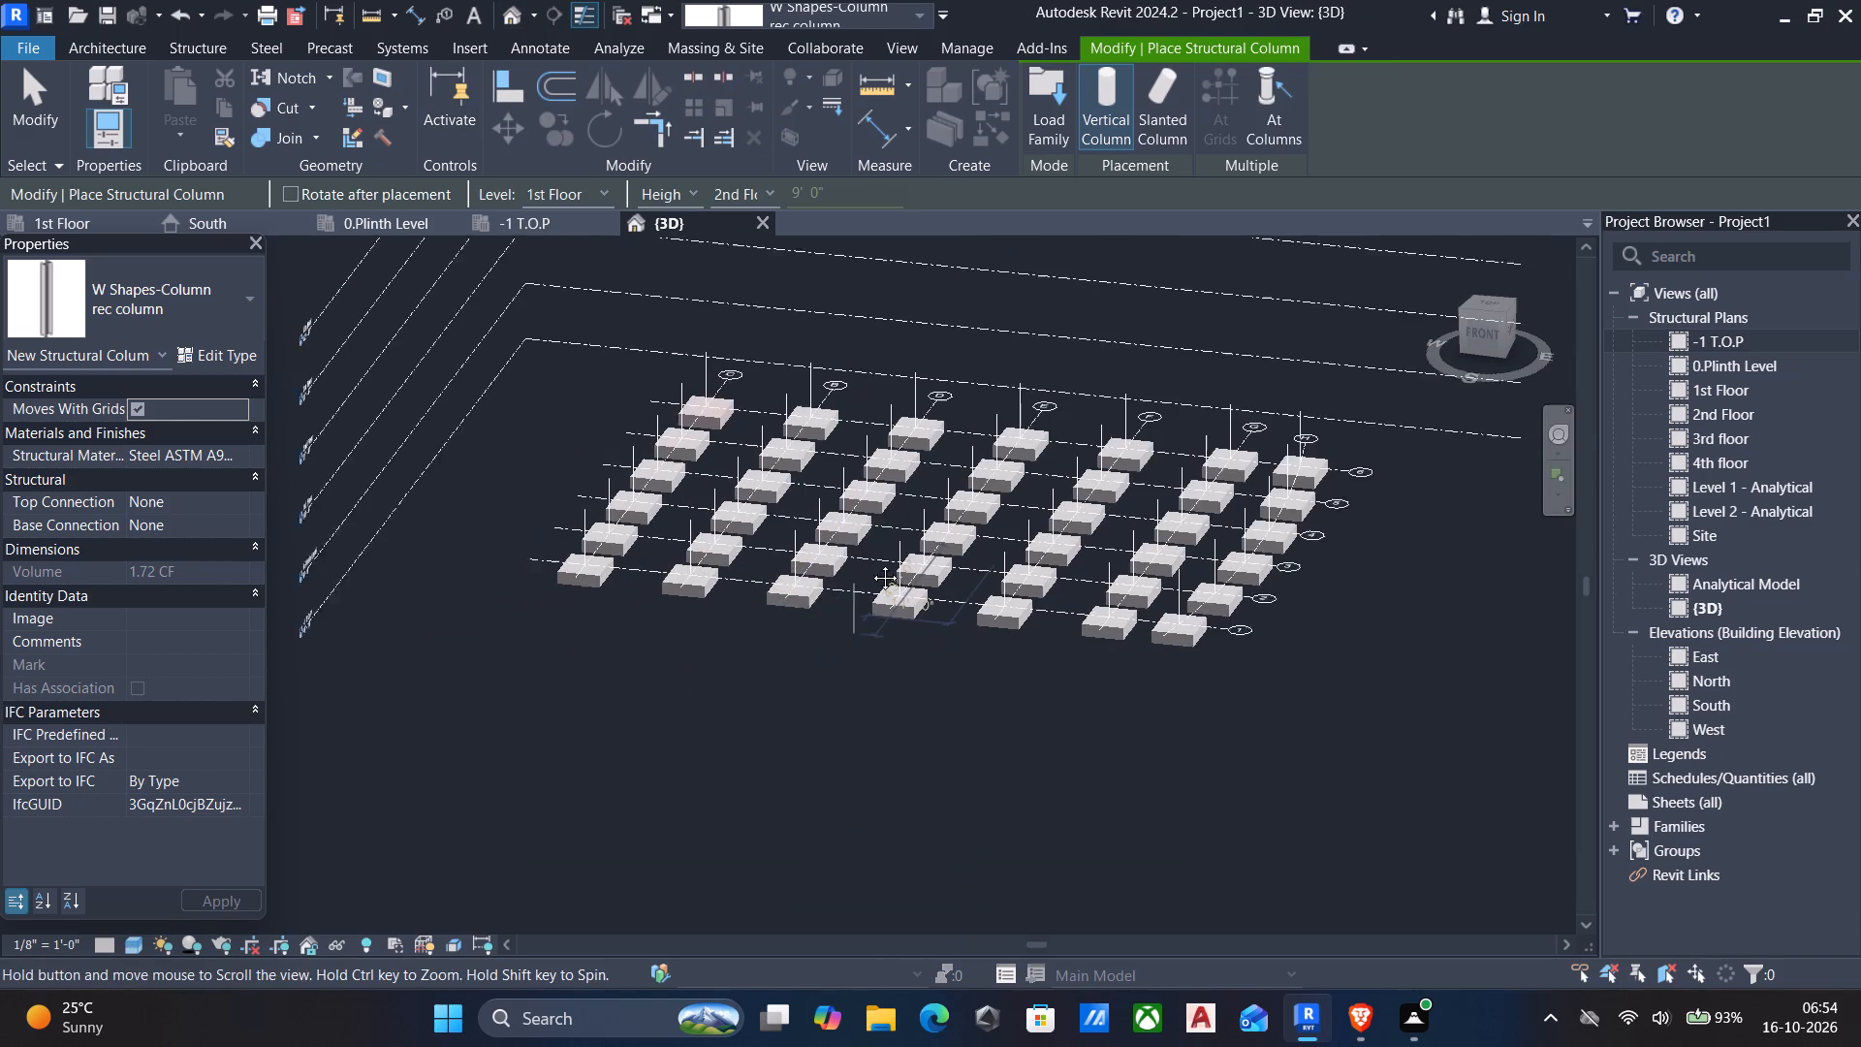
{"action": "middle_click_drag", "start_coordinate": [870, 563], "coordinate": [893, 554]}
{"action": "scroll", "coordinate": [879, 546], "scroll_direction": "up", "scroll_amount": 9}
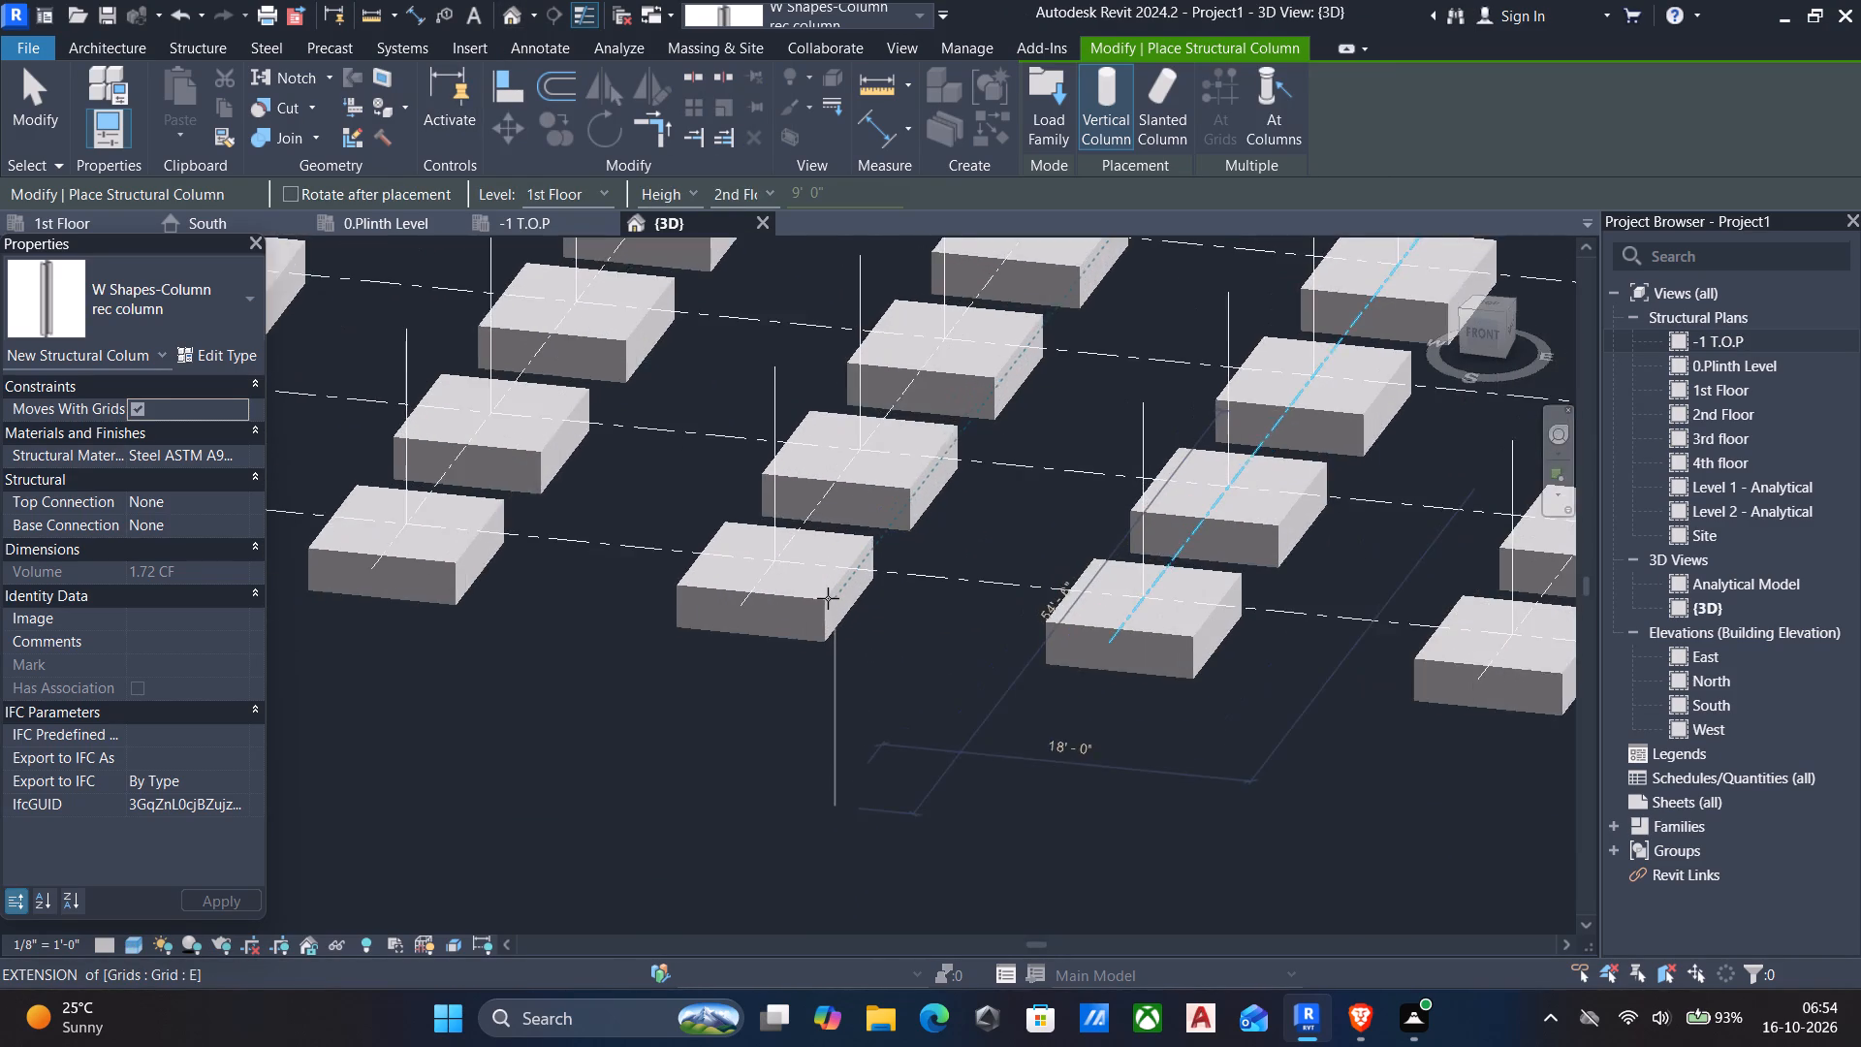
{"action": "scroll", "coordinate": [829, 598], "scroll_direction": "up", "scroll_amount": 4}
{"action": "scroll", "coordinate": [722, 560], "scroll_direction": "up", "scroll_amount": 5}
{"action": "key", "text": "Escape"}
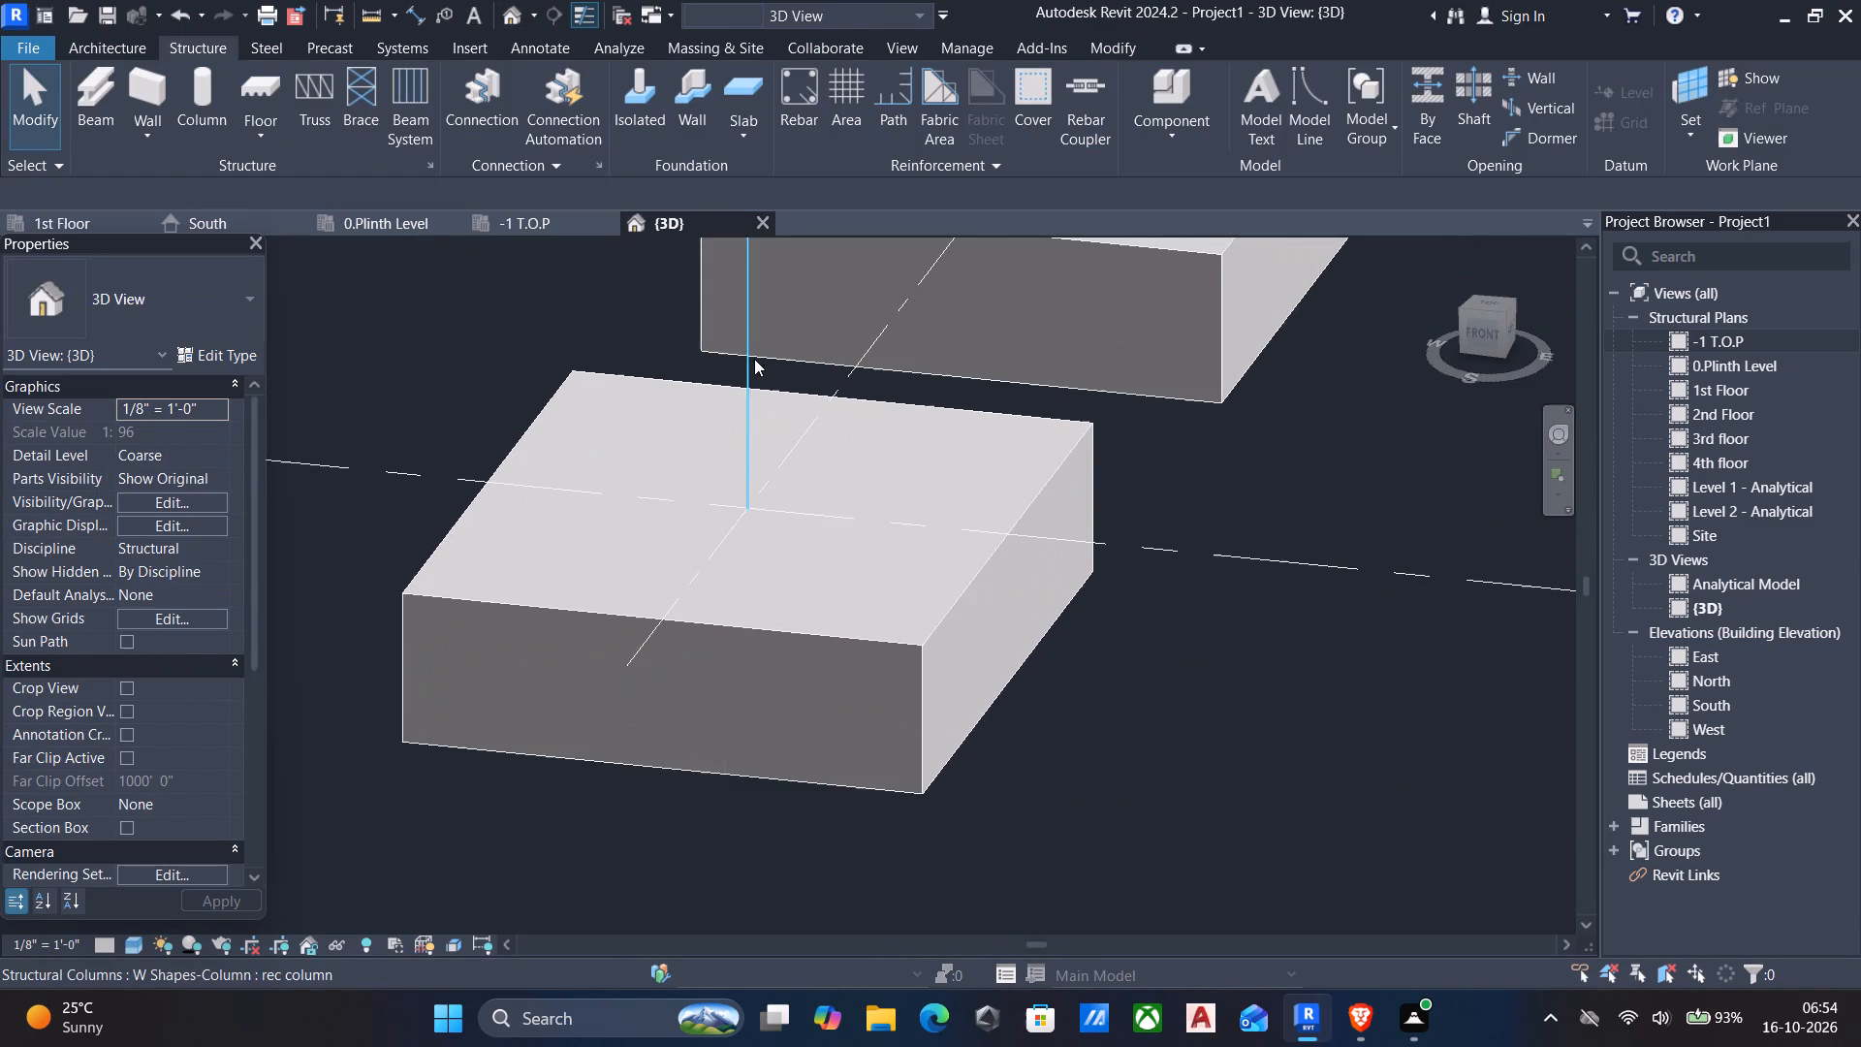
{"action": "scroll", "coordinate": [753, 348], "scroll_direction": "up", "scroll_amount": 5}
{"action": "key", "text": "Escape"}
{"action": "scroll", "coordinate": [747, 423], "scroll_direction": "up", "scroll_amount": 3}
{"action": "left_click", "coordinate": [741, 430]}
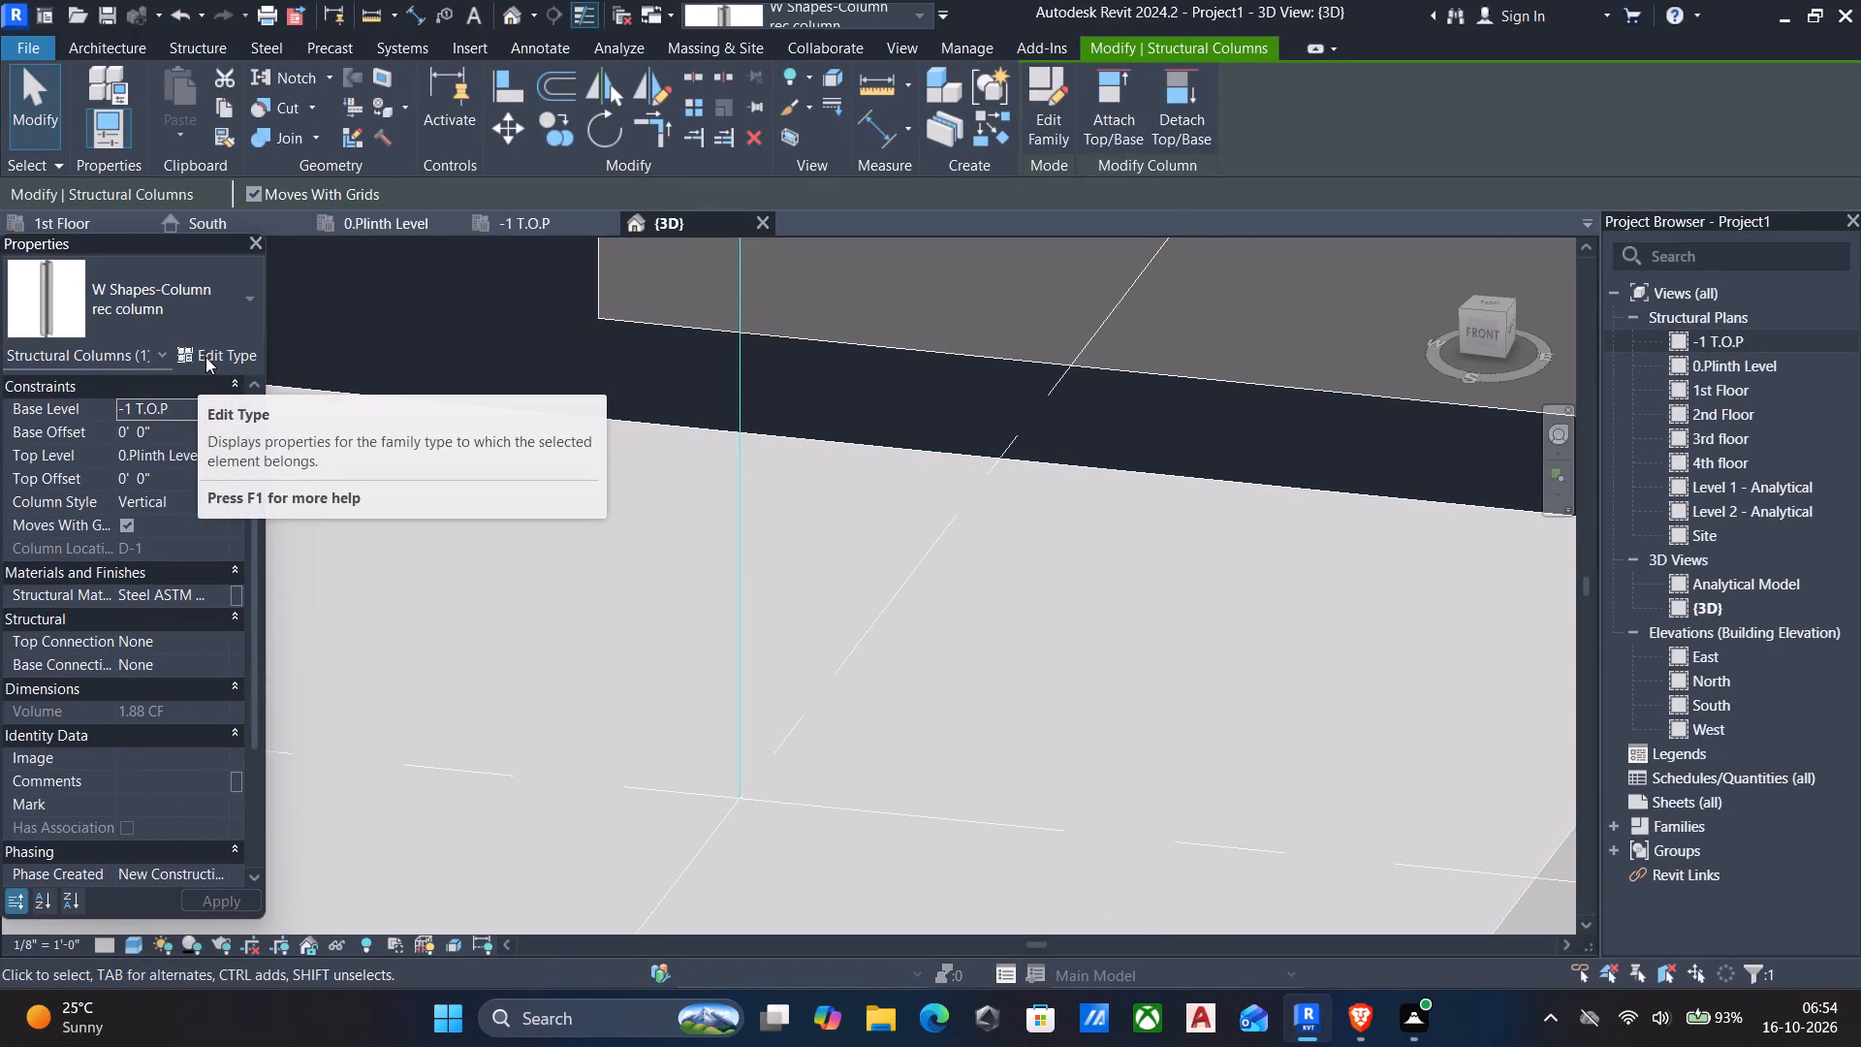
Review the type parameters of the 650 X 2200X2600 rectangular footing under the D-1 column, and close them without changes.
{"action": "scroll", "coordinate": [373, 443], "scroll_direction": "down", "scroll_amount": 6}
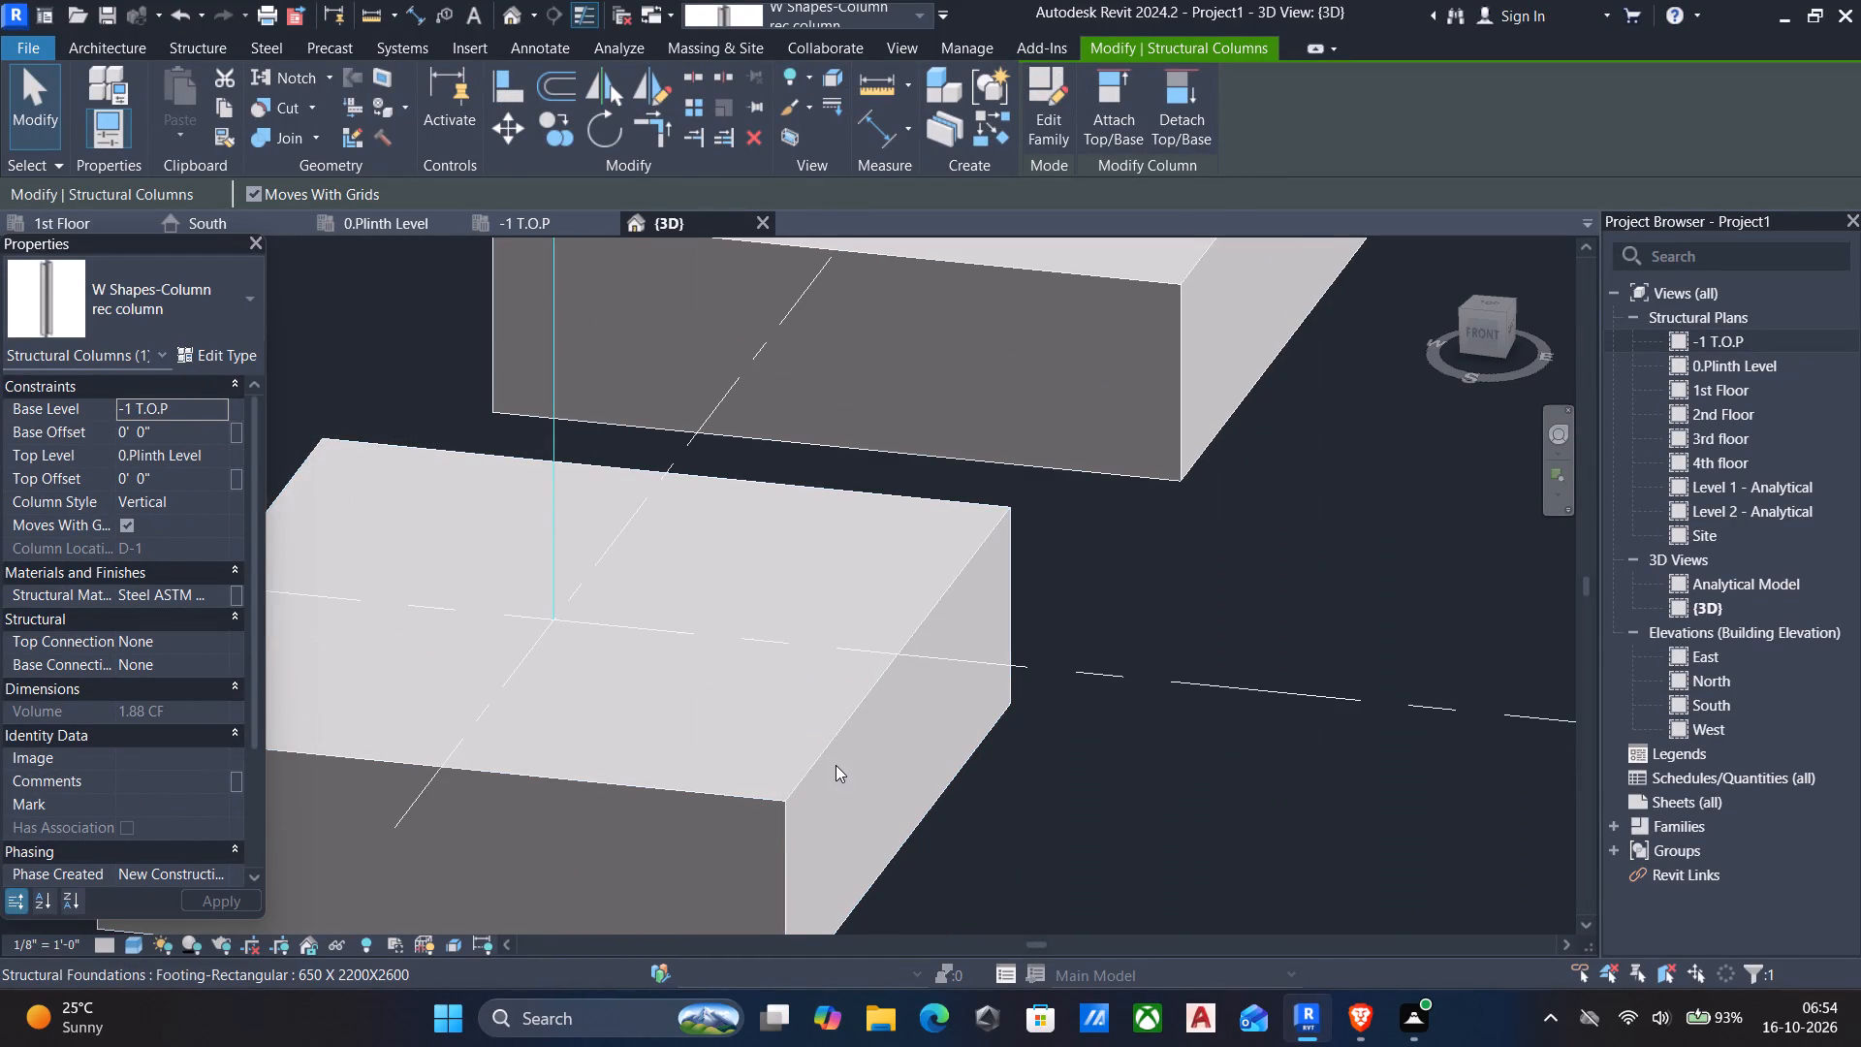
{"action": "left_click", "coordinate": [827, 751]}
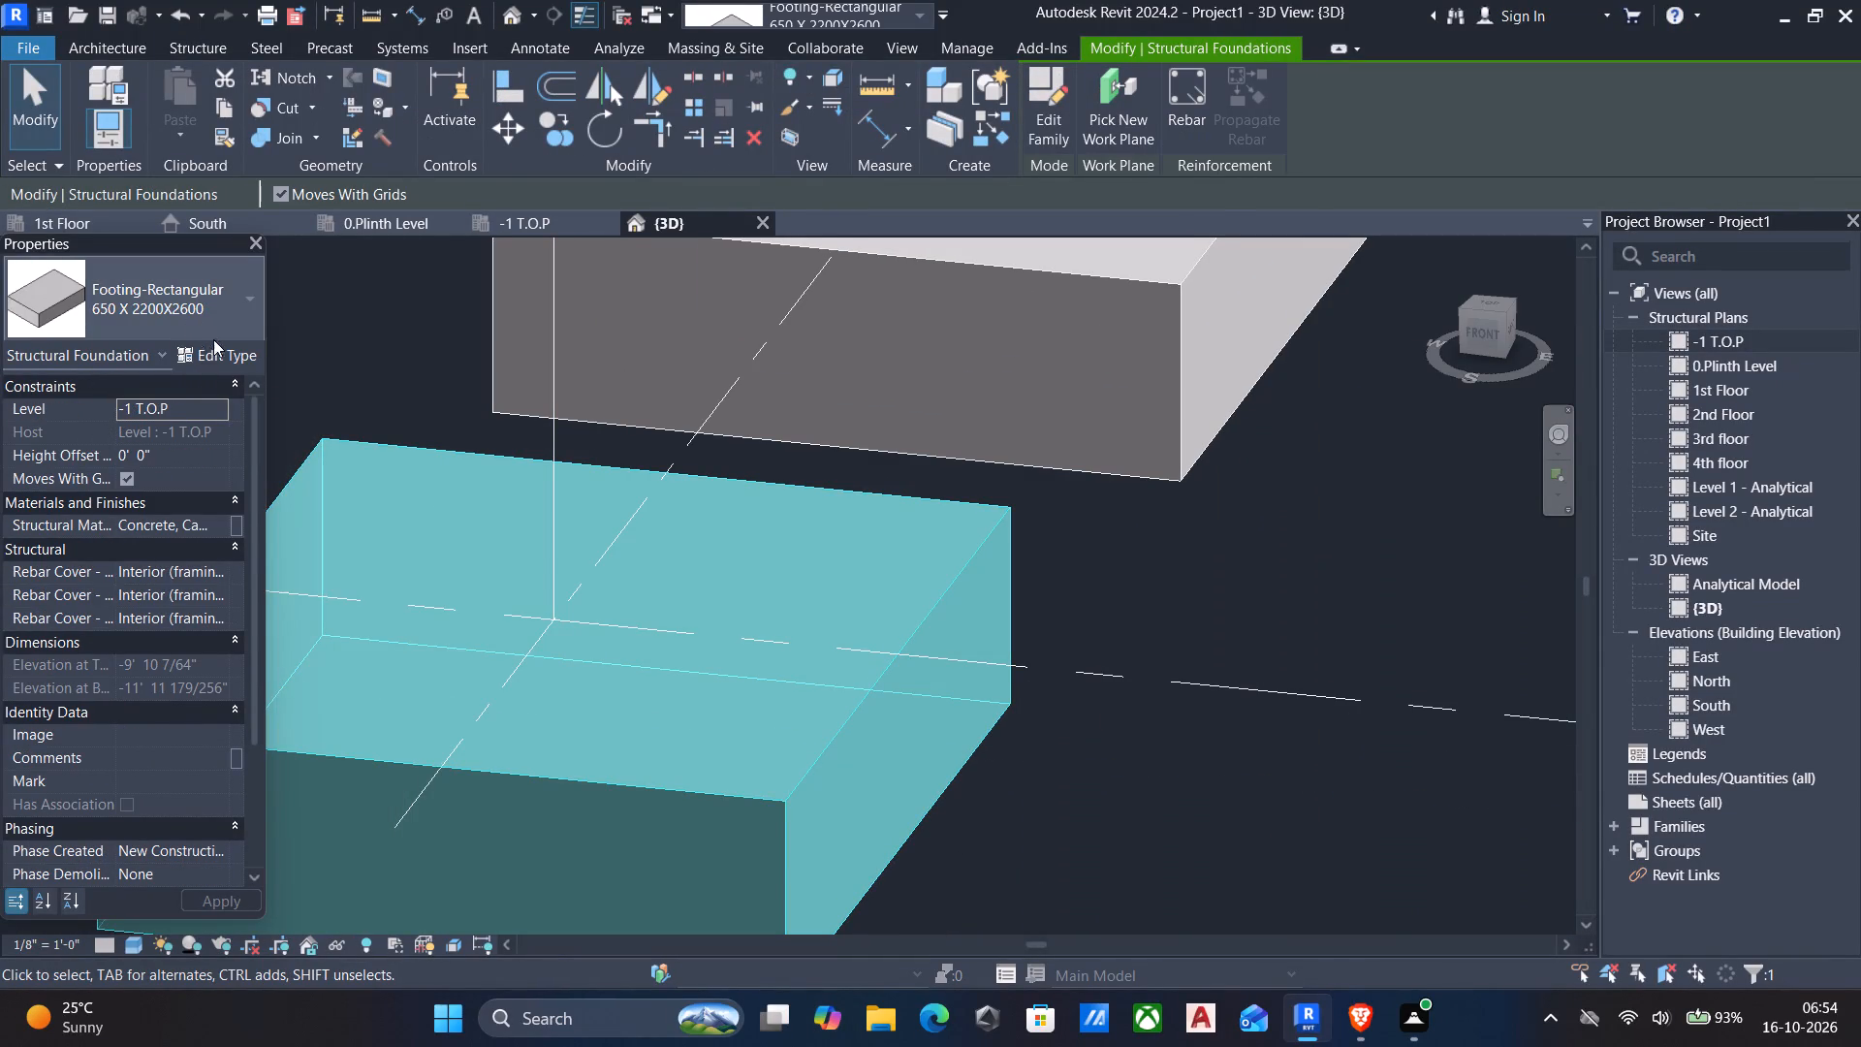
{"action": "left_click", "coordinate": [215, 353]}
{"action": "scroll", "coordinate": [669, 433], "scroll_direction": "down", "scroll_amount": 2}
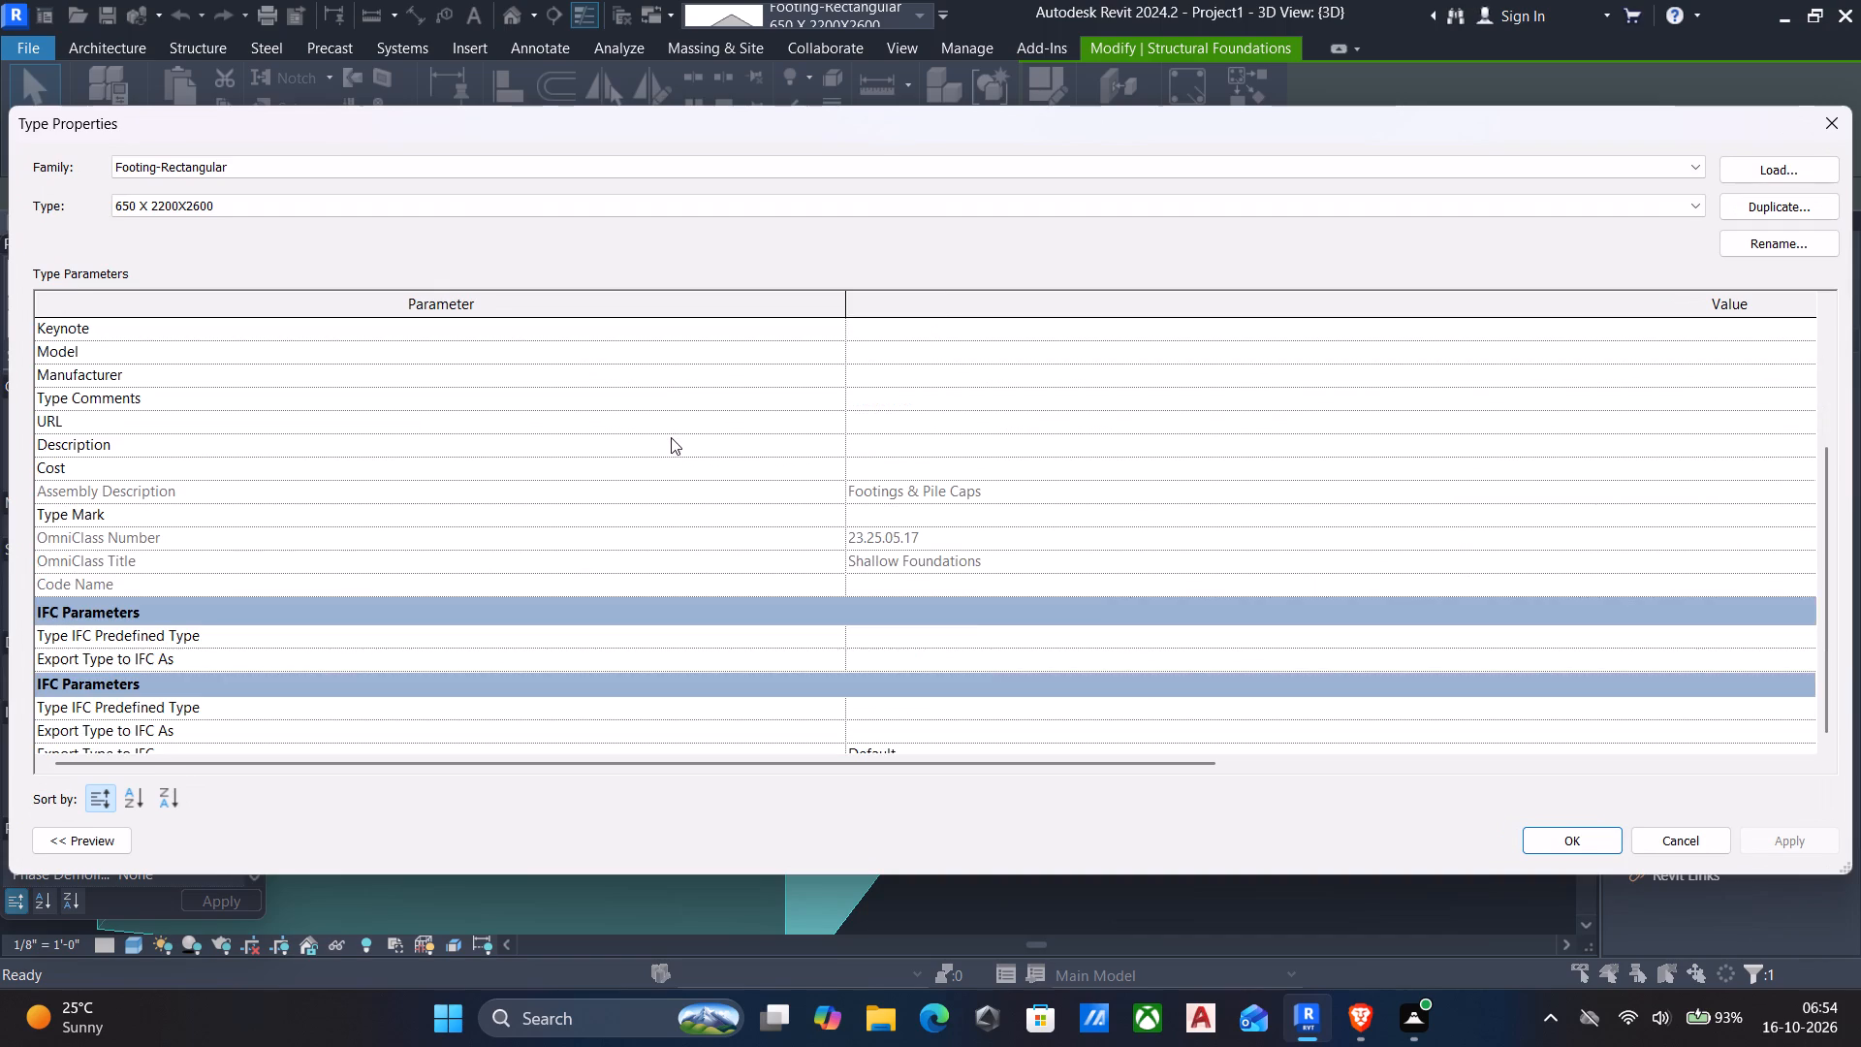
{"action": "scroll", "coordinate": [671, 437], "scroll_direction": "down", "scroll_amount": 3}
{"action": "scroll", "coordinate": [671, 455], "scroll_direction": "up", "scroll_amount": 13}
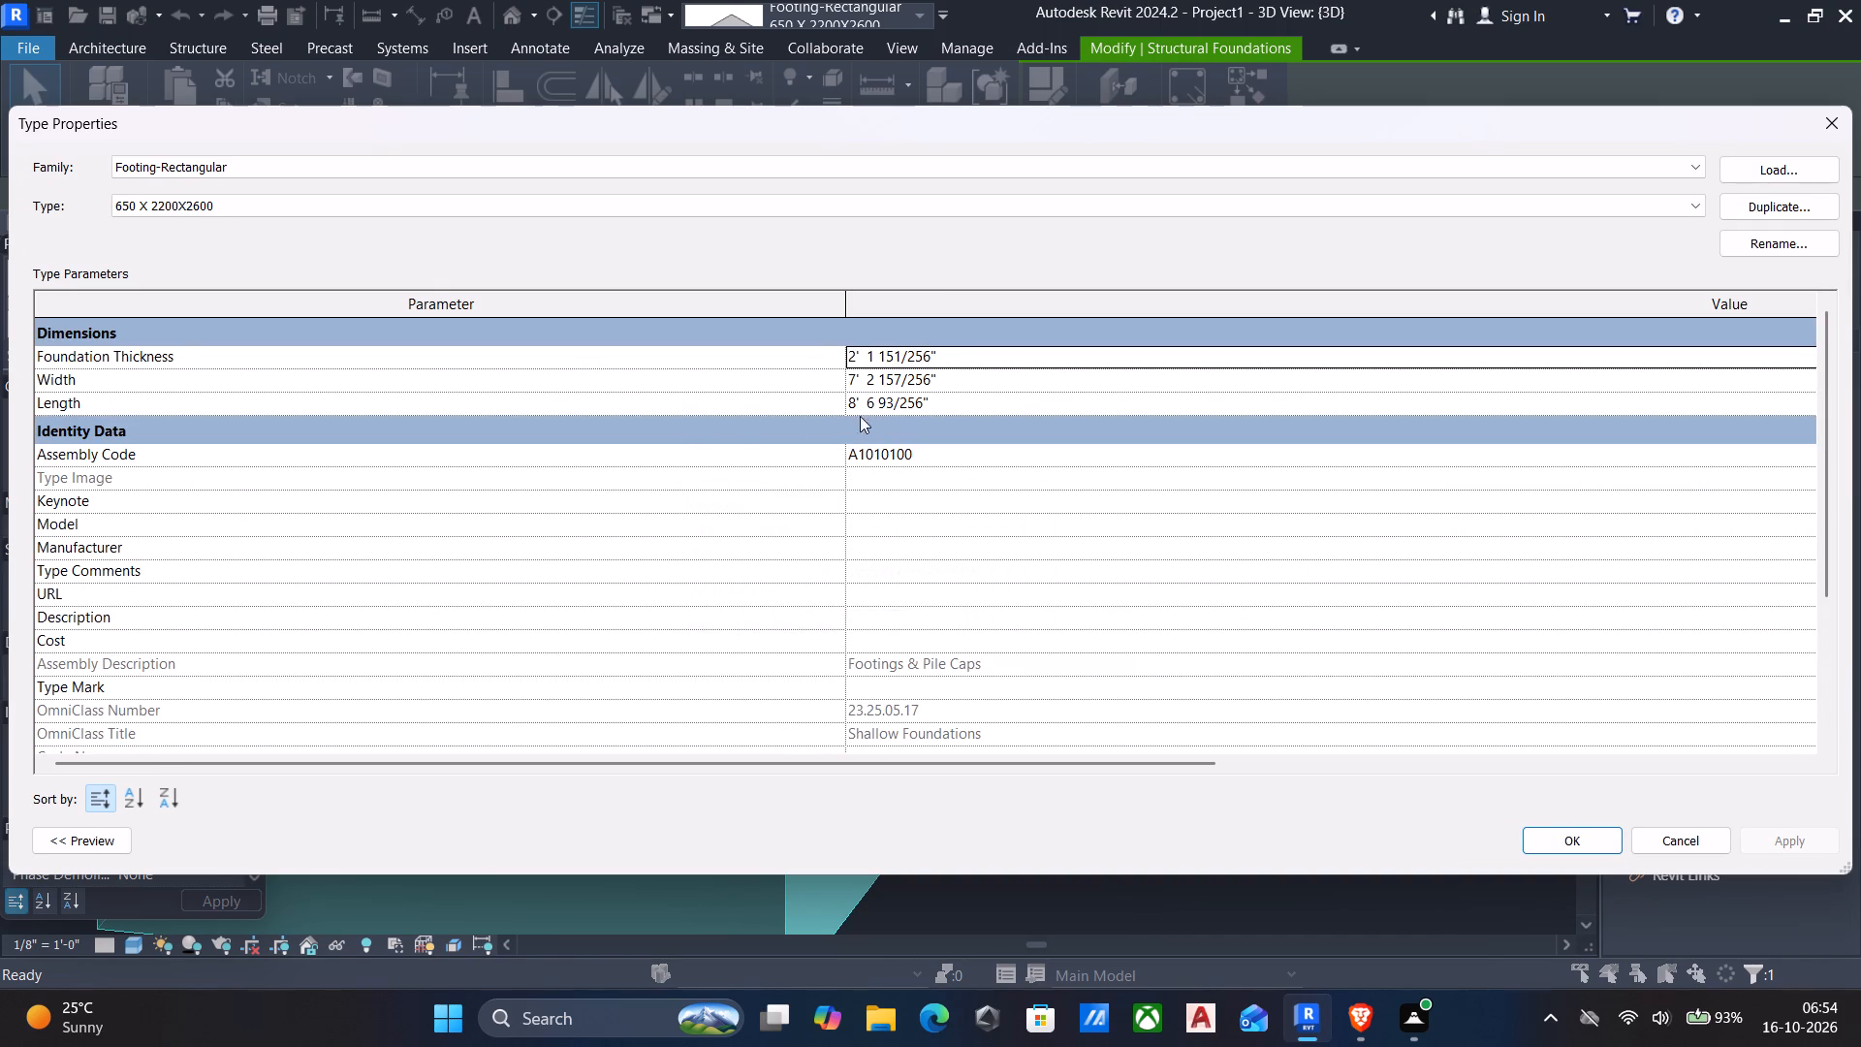
{"action": "left_click", "coordinate": [1839, 132]}
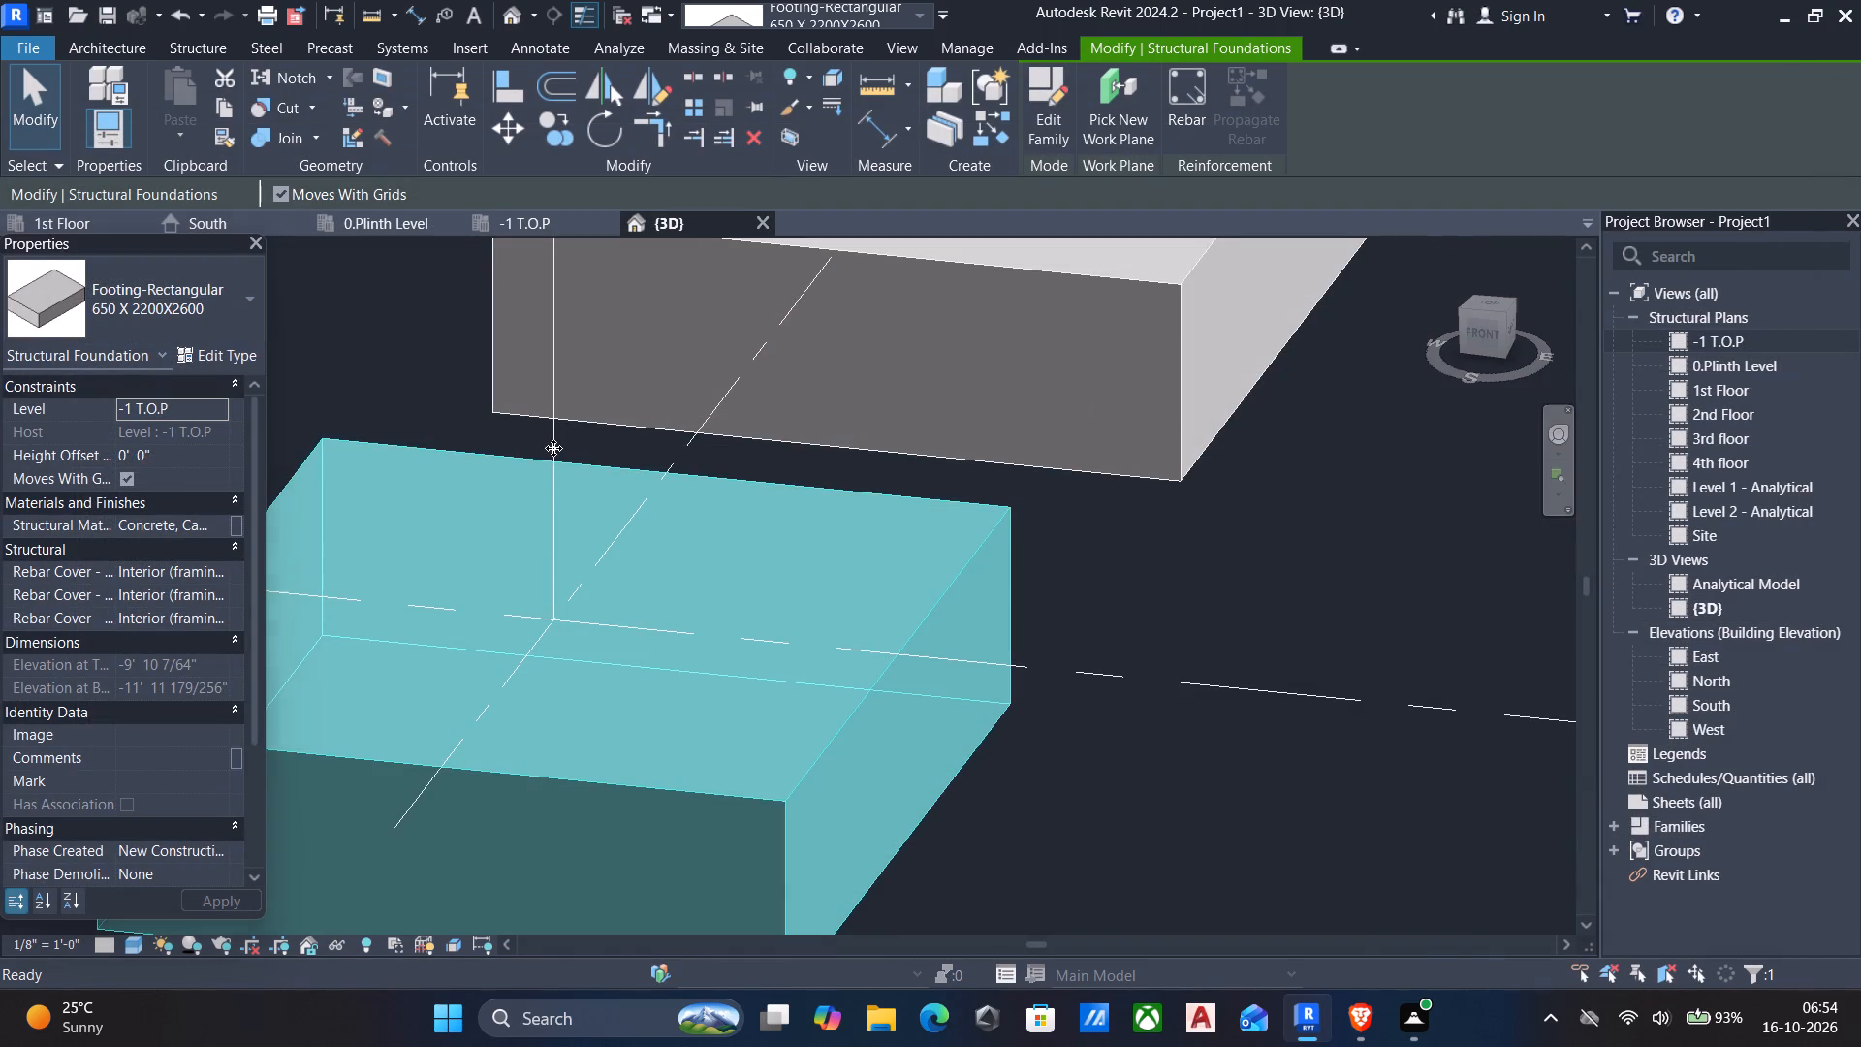
Set the rec column type's section width to 5' from the column at D-1 and apply the type properties.
{"action": "left_click", "coordinate": [553, 448]}
{"action": "left_click", "coordinate": [242, 355]}
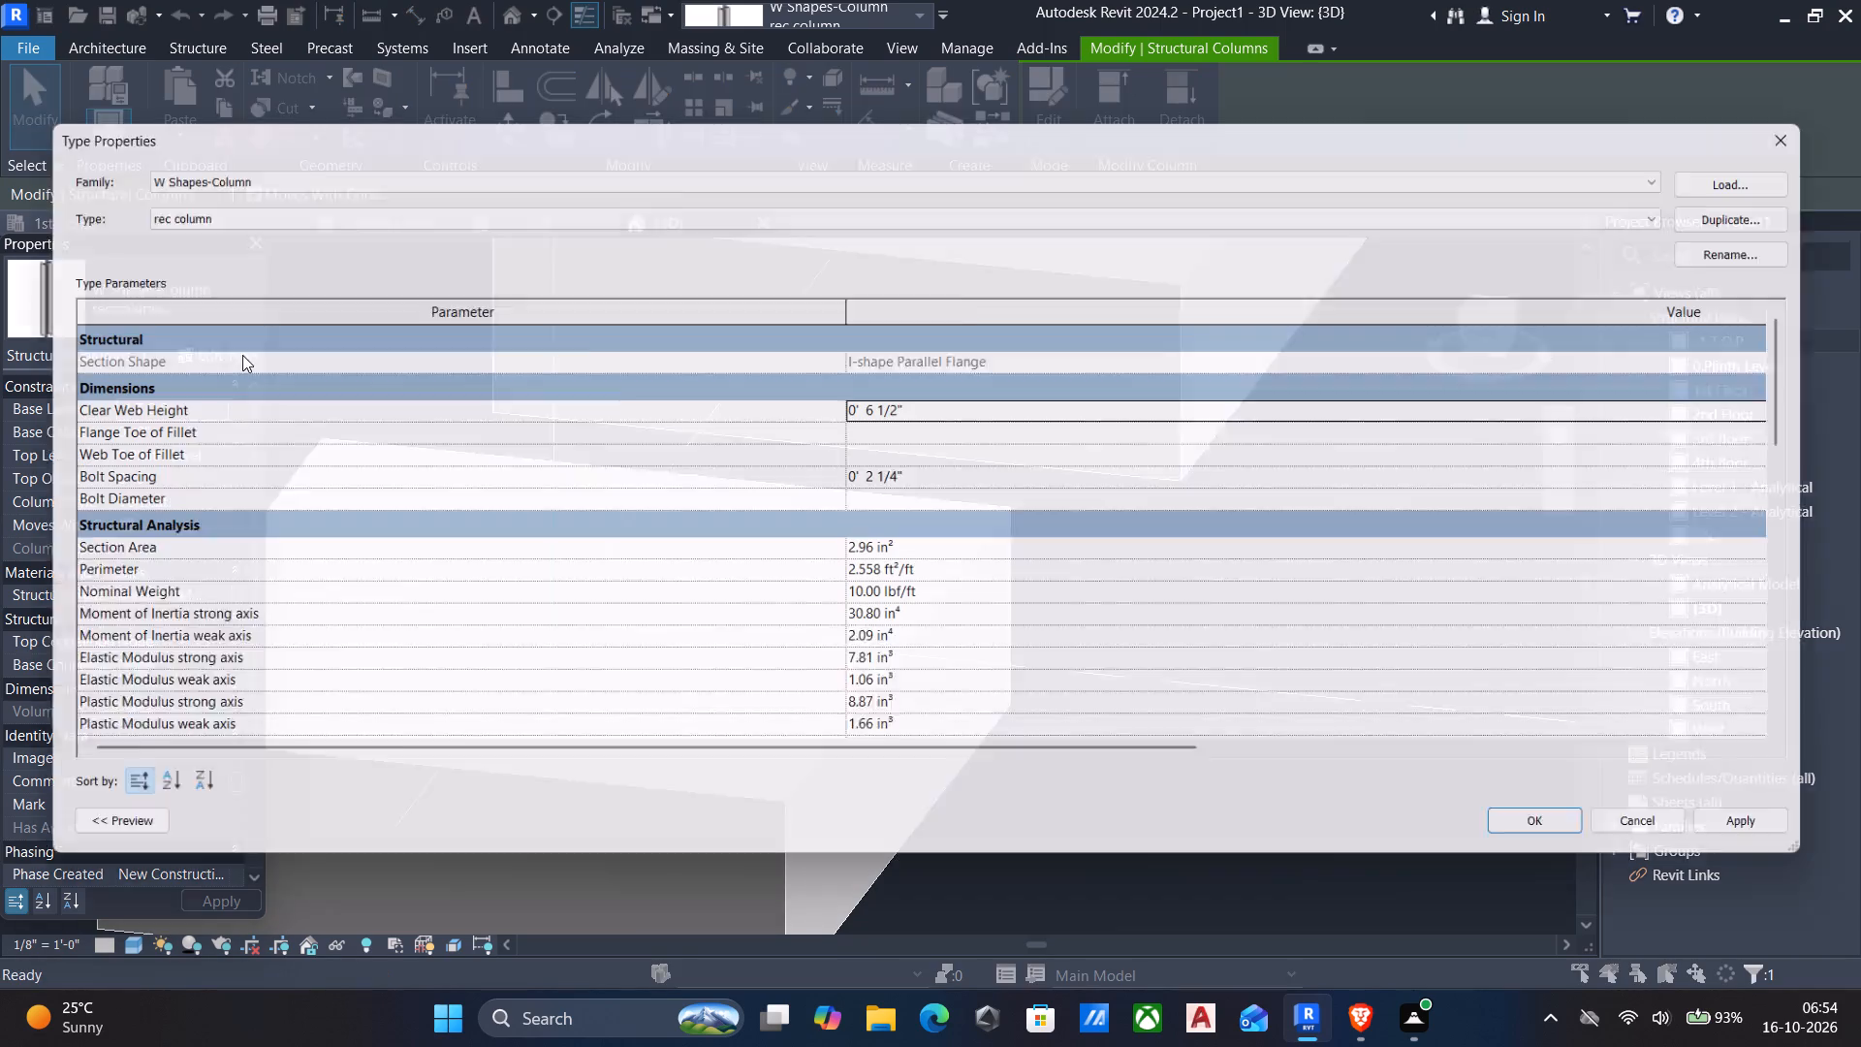
{"action": "scroll", "coordinate": [602, 631], "scroll_direction": "up", "scroll_amount": 5}
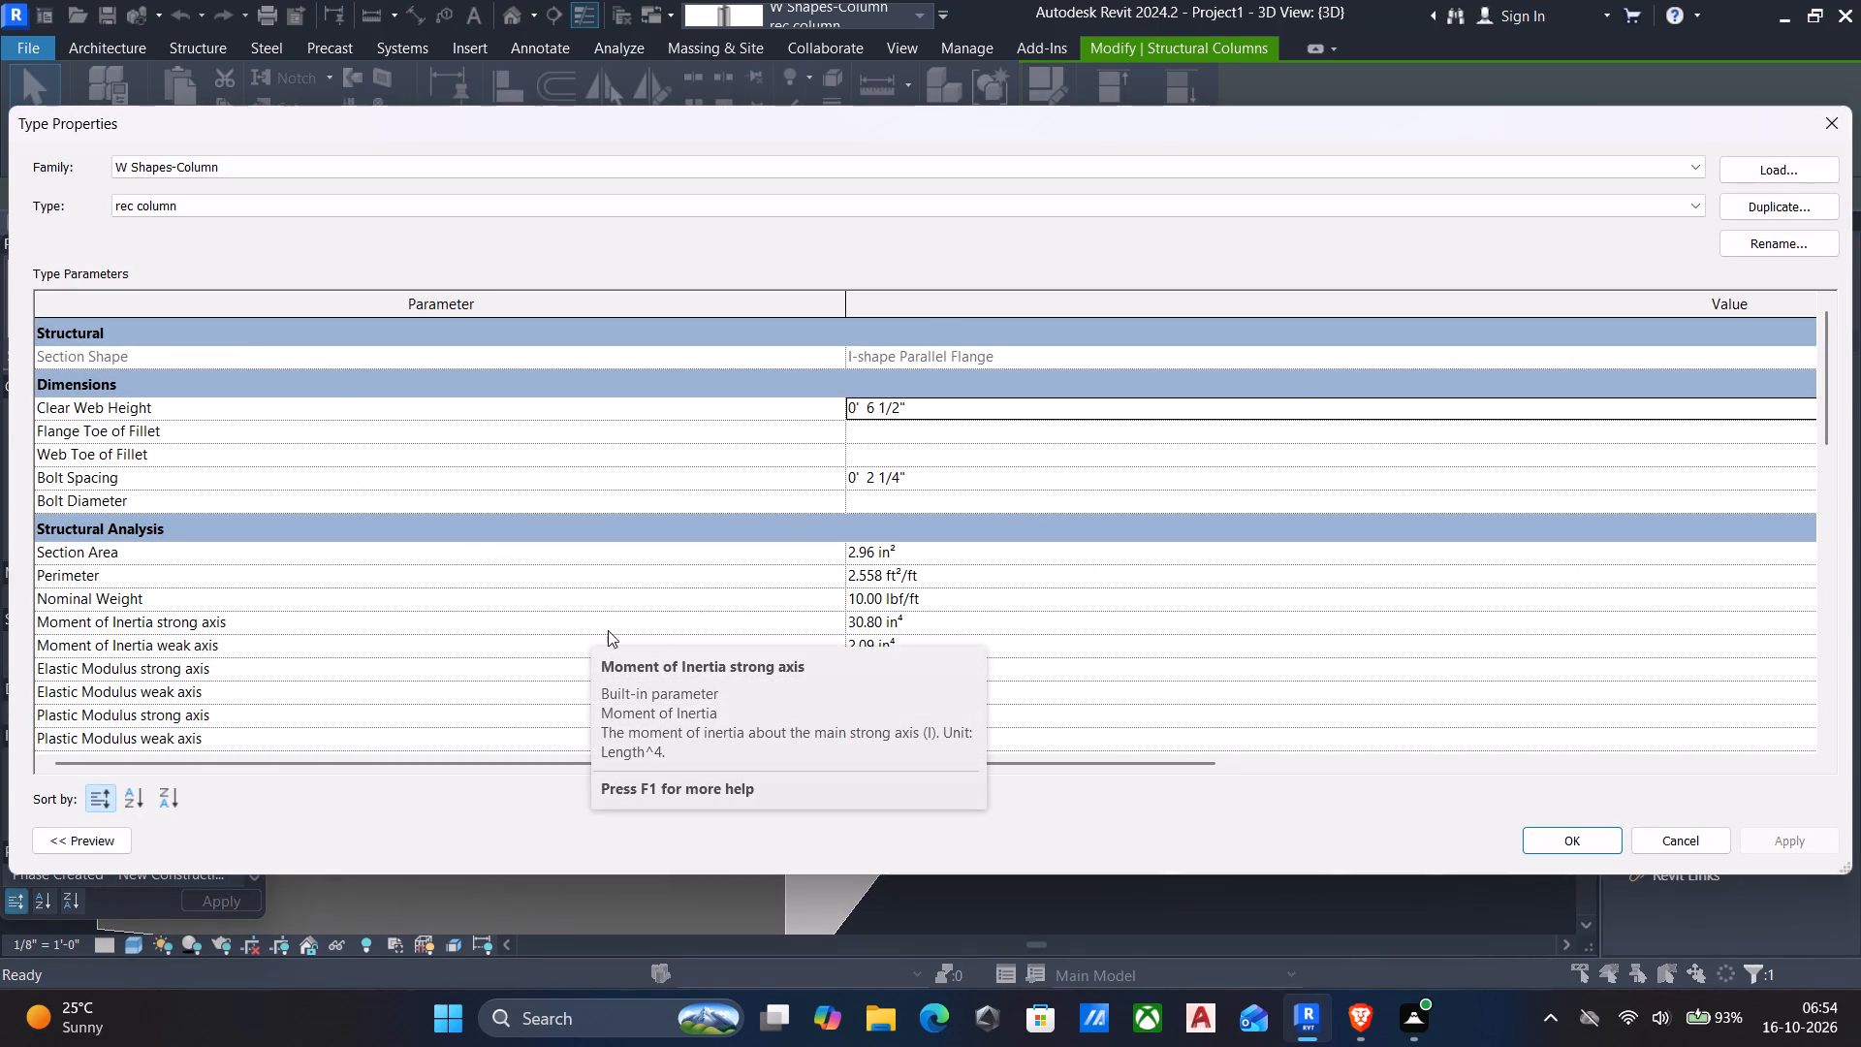
{"action": "scroll", "coordinate": [612, 625], "scroll_direction": "down", "scroll_amount": 6}
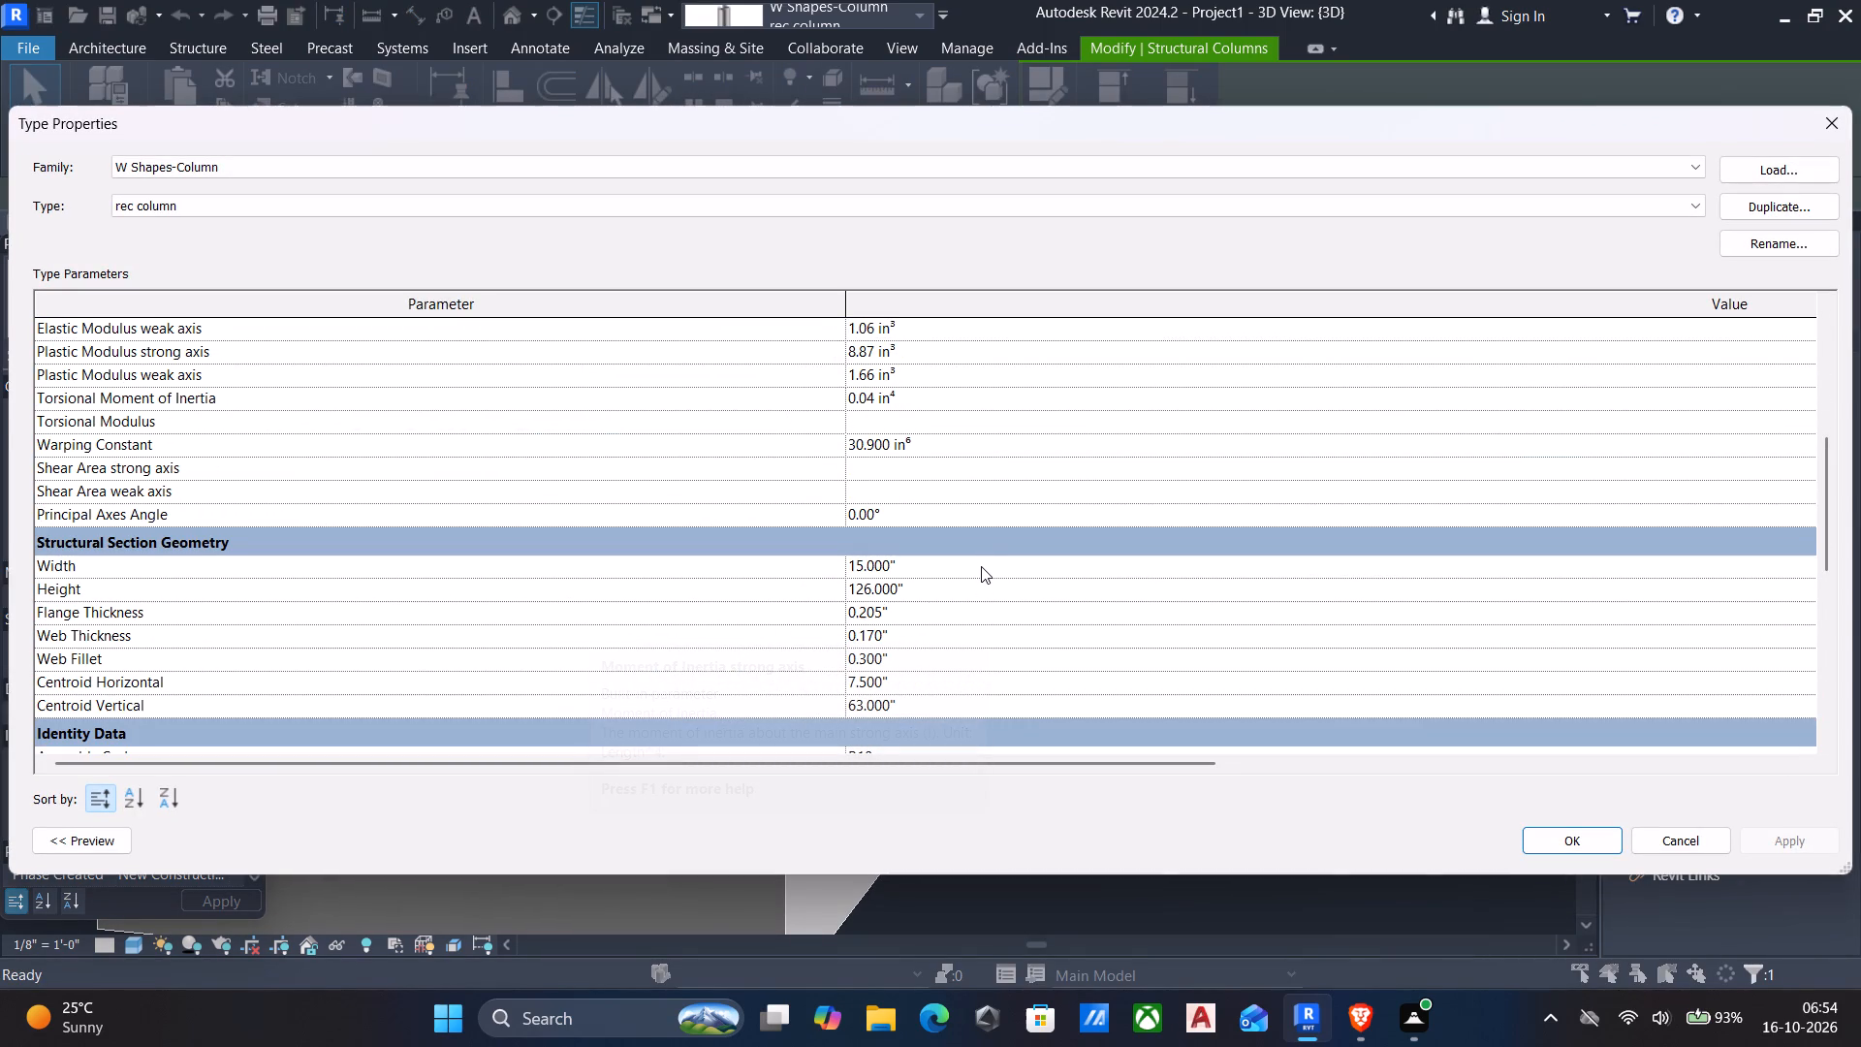
{"action": "left_click", "coordinate": [981, 566]}
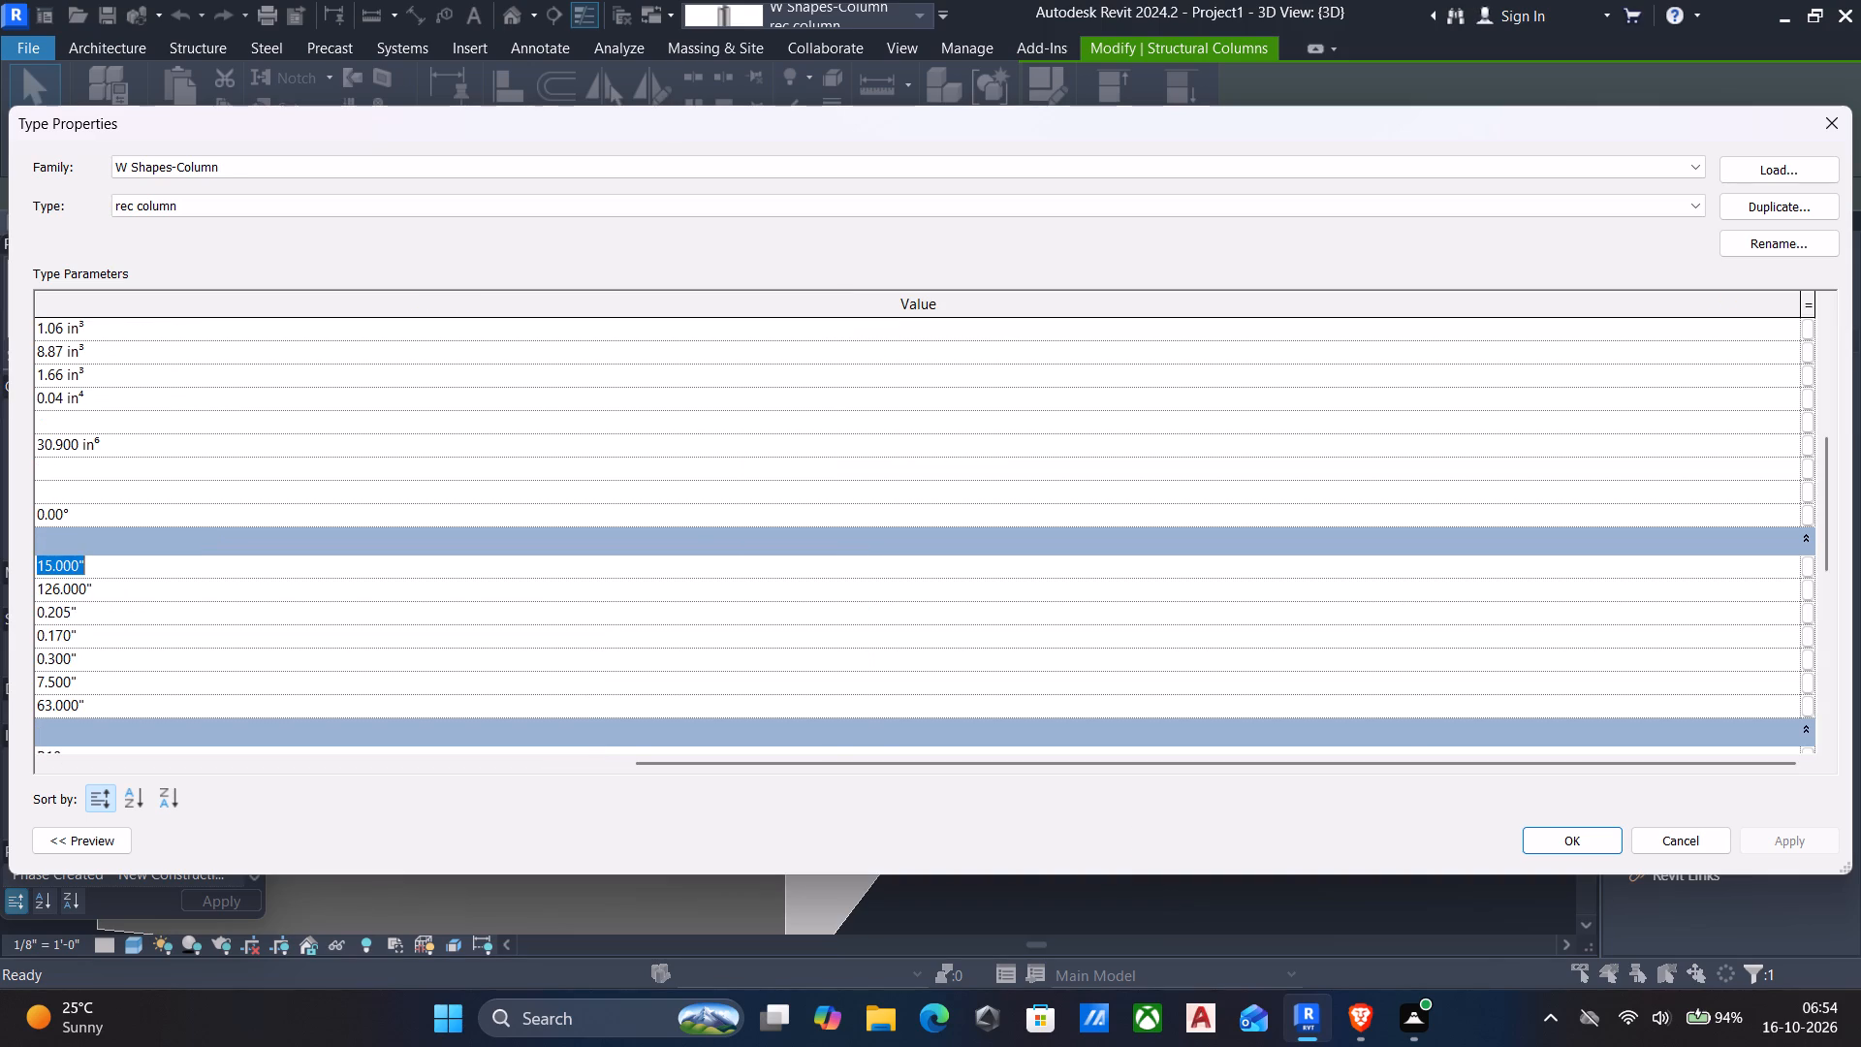
{"action": "key", "text": "5"}
{"action": "key", "text": "apostrophe"}
{"action": "key", "text": "Return"}
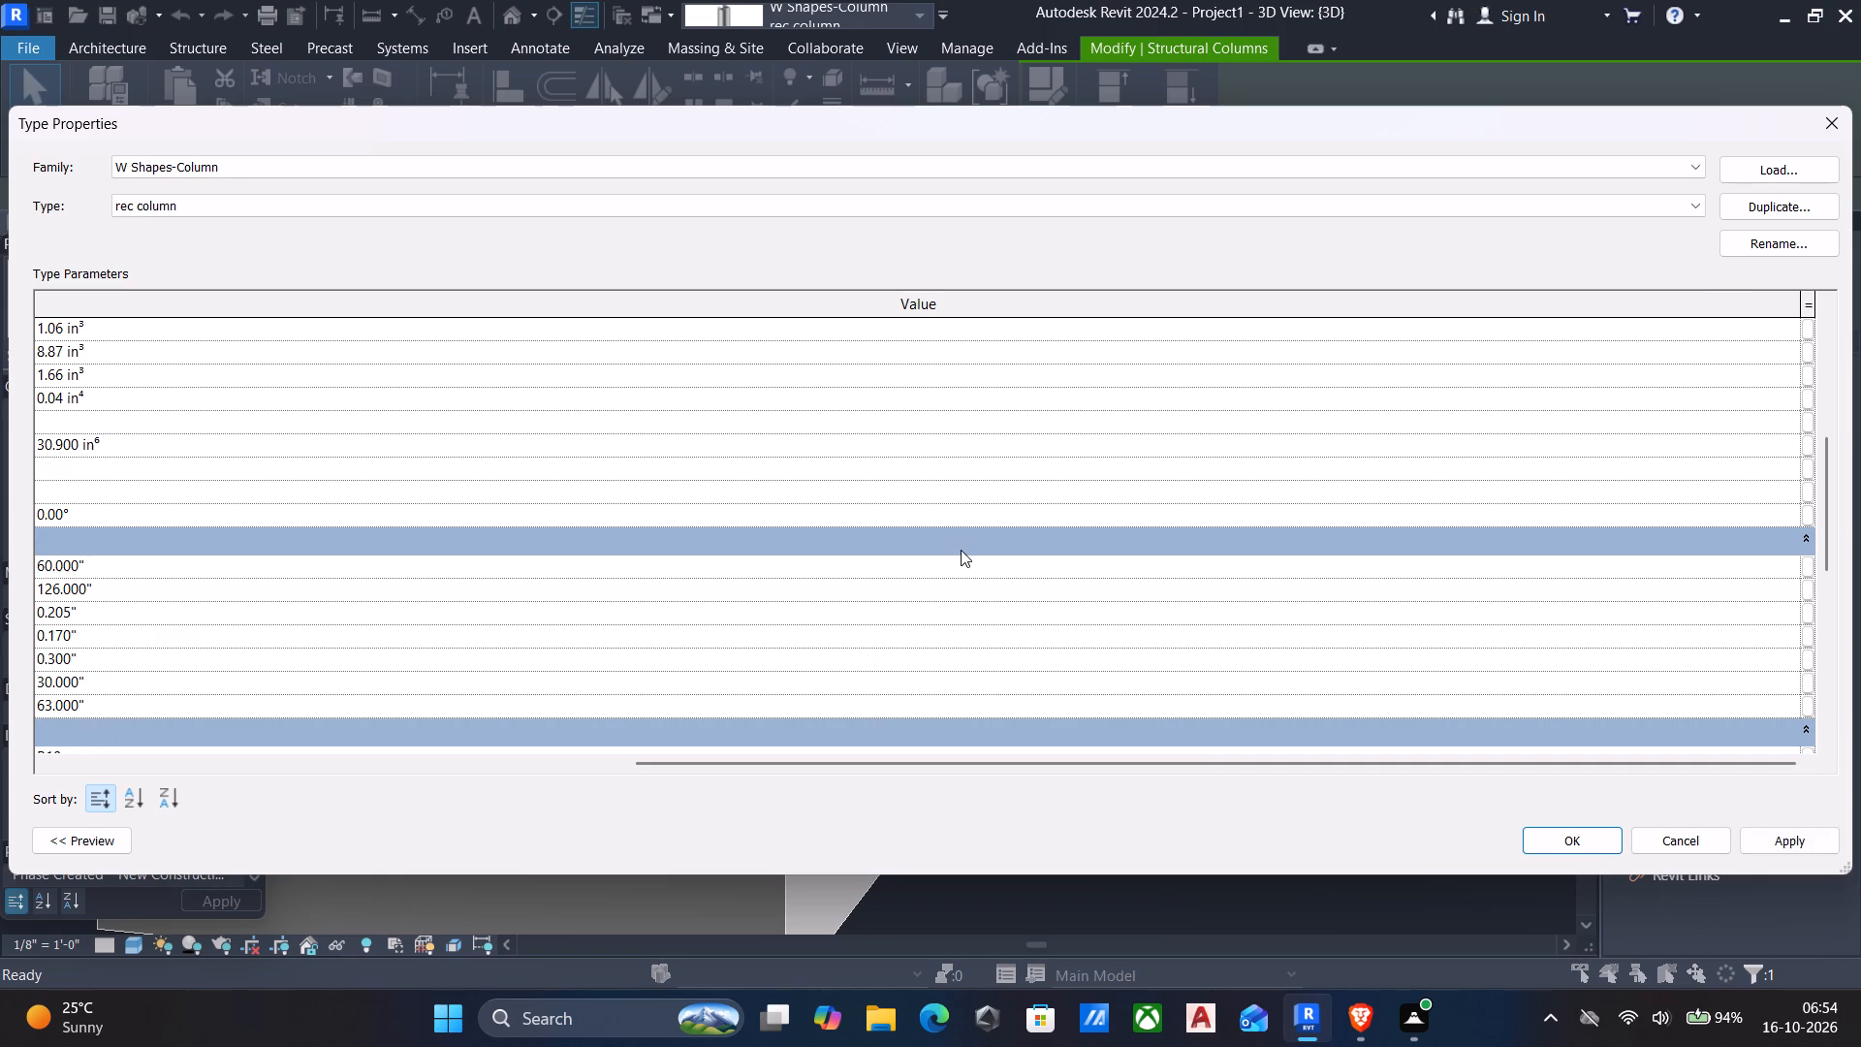
{"action": "scroll", "coordinate": [941, 565], "scroll_direction": "down", "scroll_amount": 2}
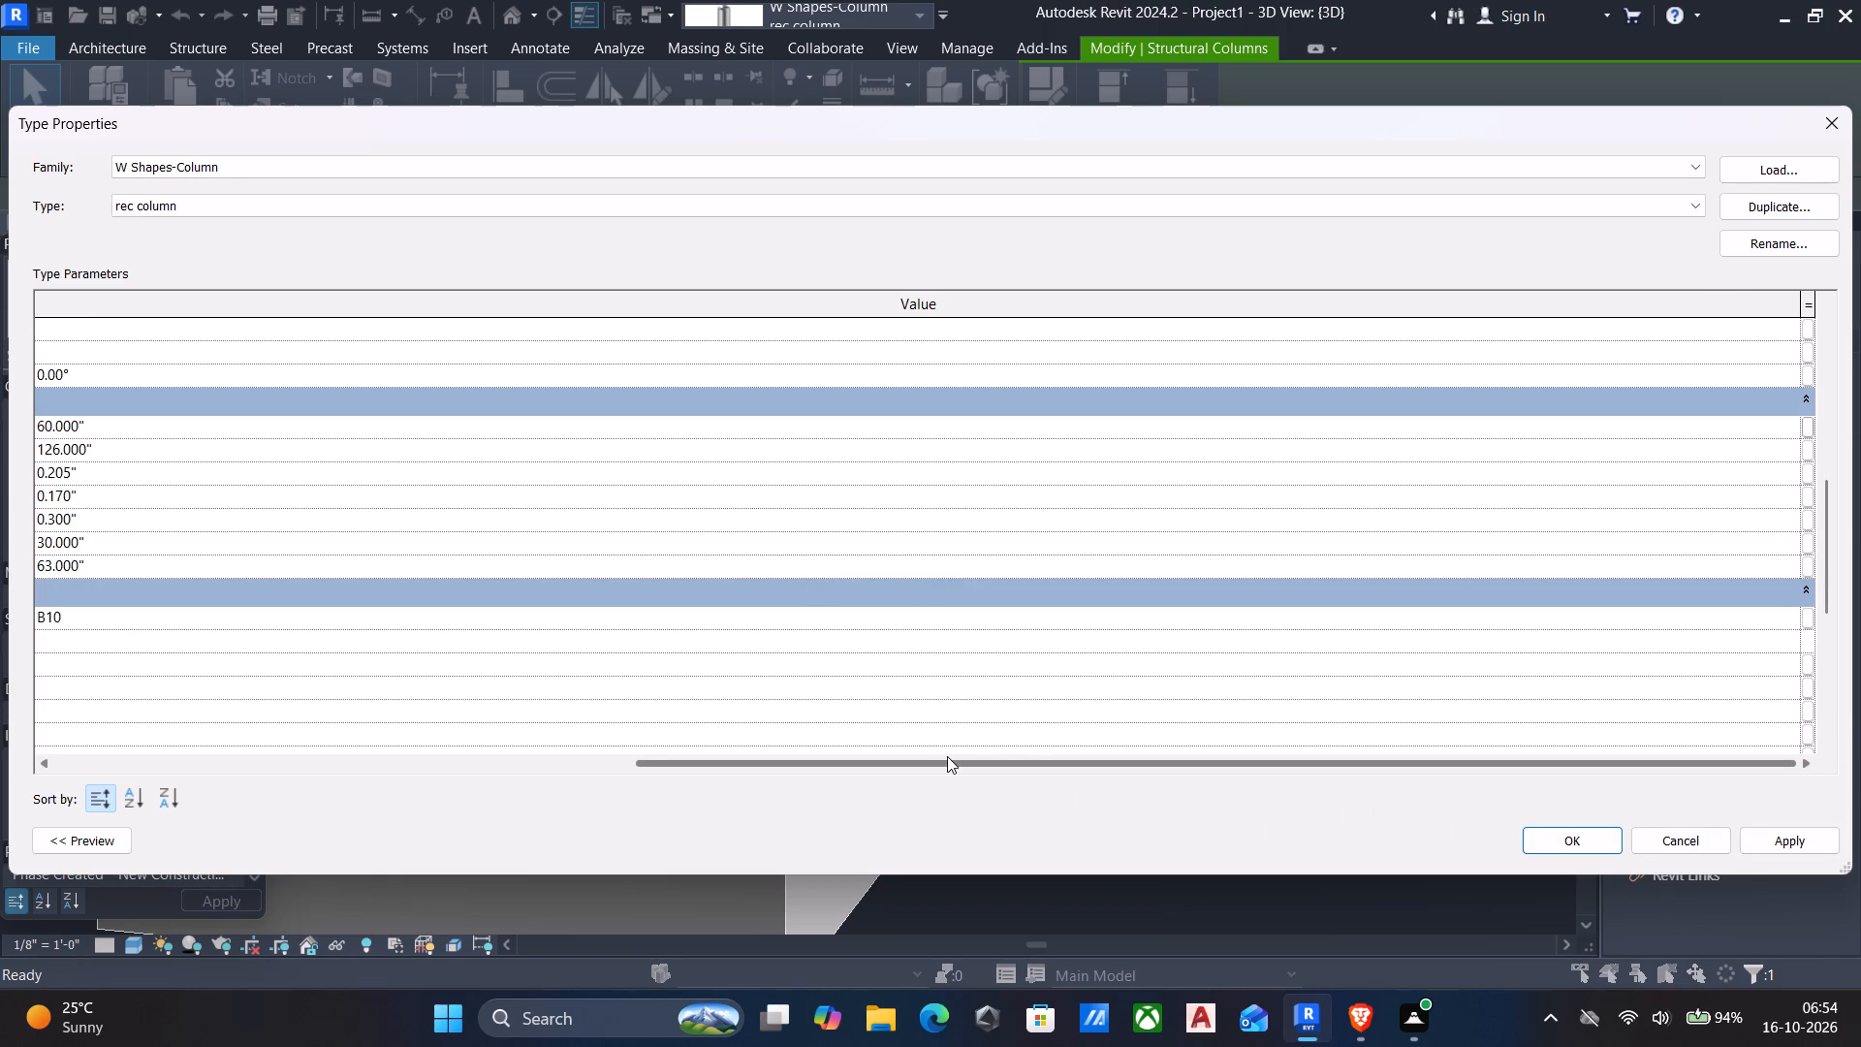
{"action": "left_click_drag", "start_coordinate": [947, 756], "coordinate": [405, 705]}
{"action": "left_click", "coordinate": [1796, 841]}
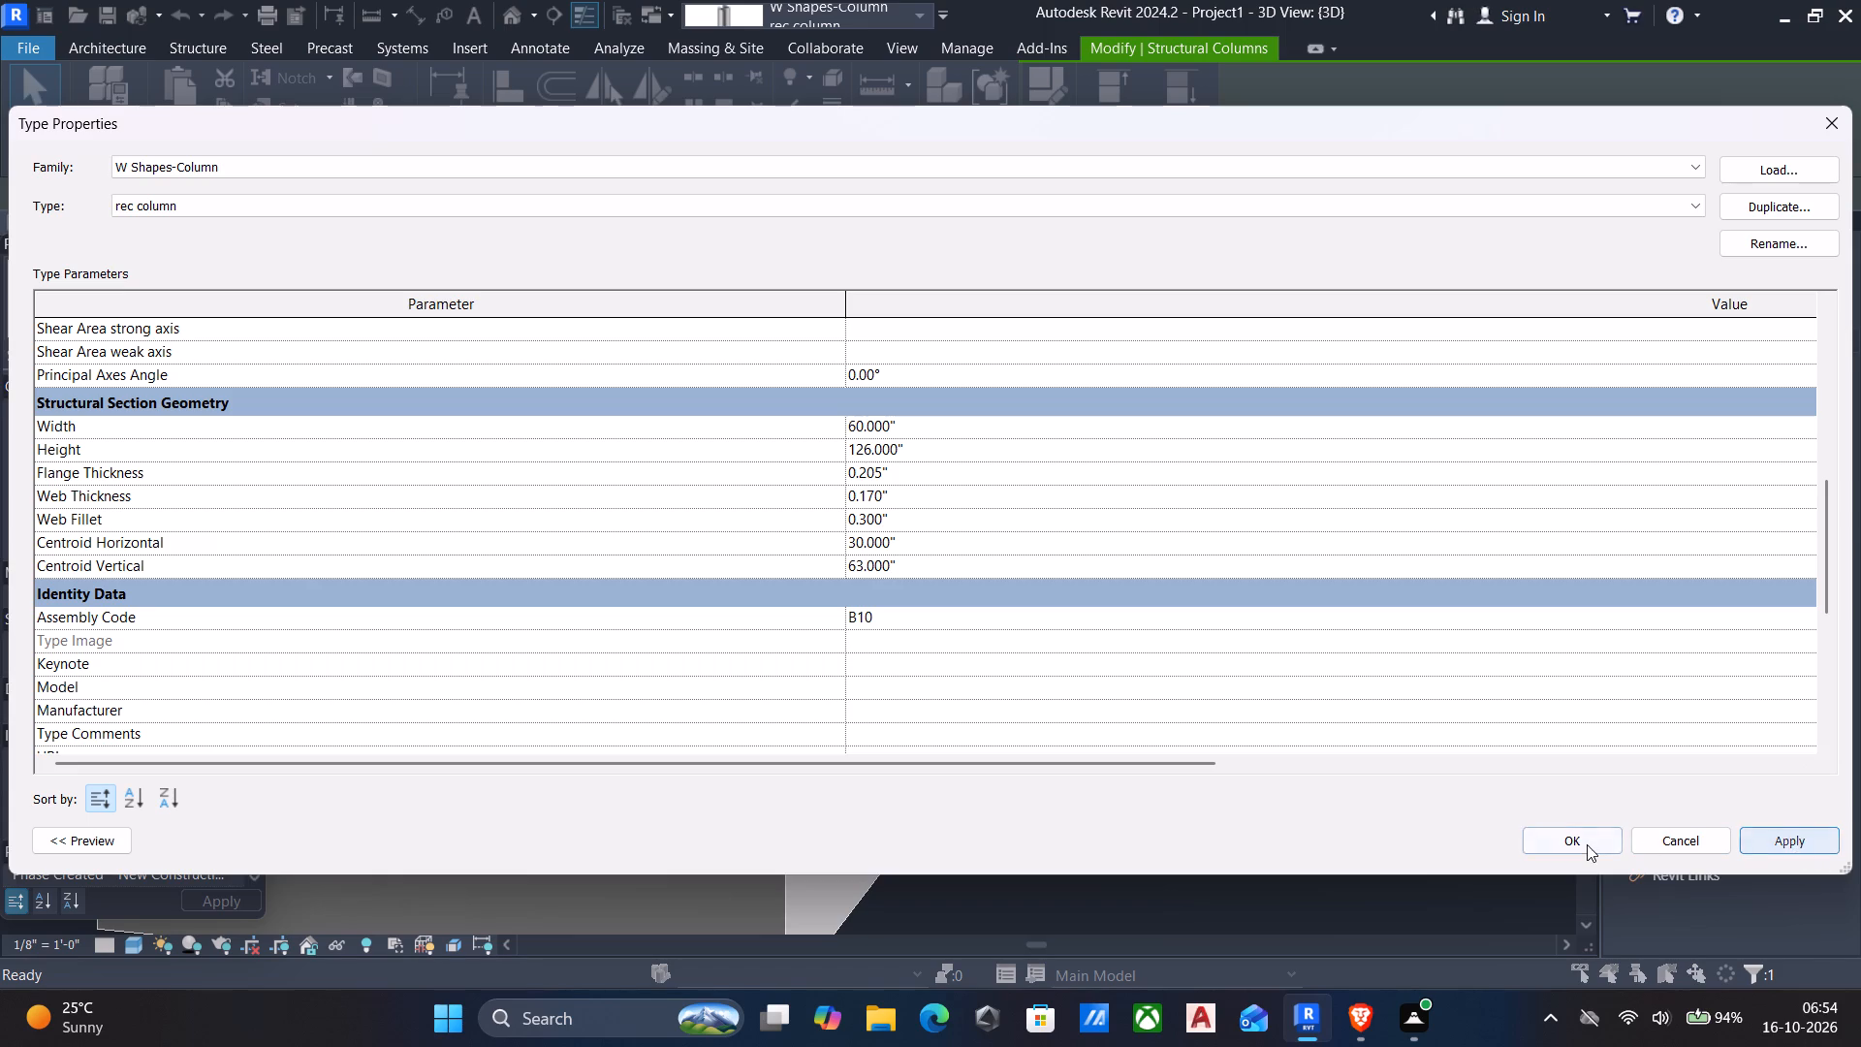
{"action": "left_click", "coordinate": [1587, 844]}
Set the rec column type's flange thickness to 5' from the column at B-1 and apply the type properties.
{"action": "scroll", "coordinate": [970, 628], "scroll_direction": "down", "scroll_amount": 6}
{"action": "middle_click_drag", "start_coordinate": [962, 635], "coordinate": [1110, 720]}
{"action": "scroll", "coordinate": [1114, 723], "scroll_direction": "down", "scroll_amount": 2}
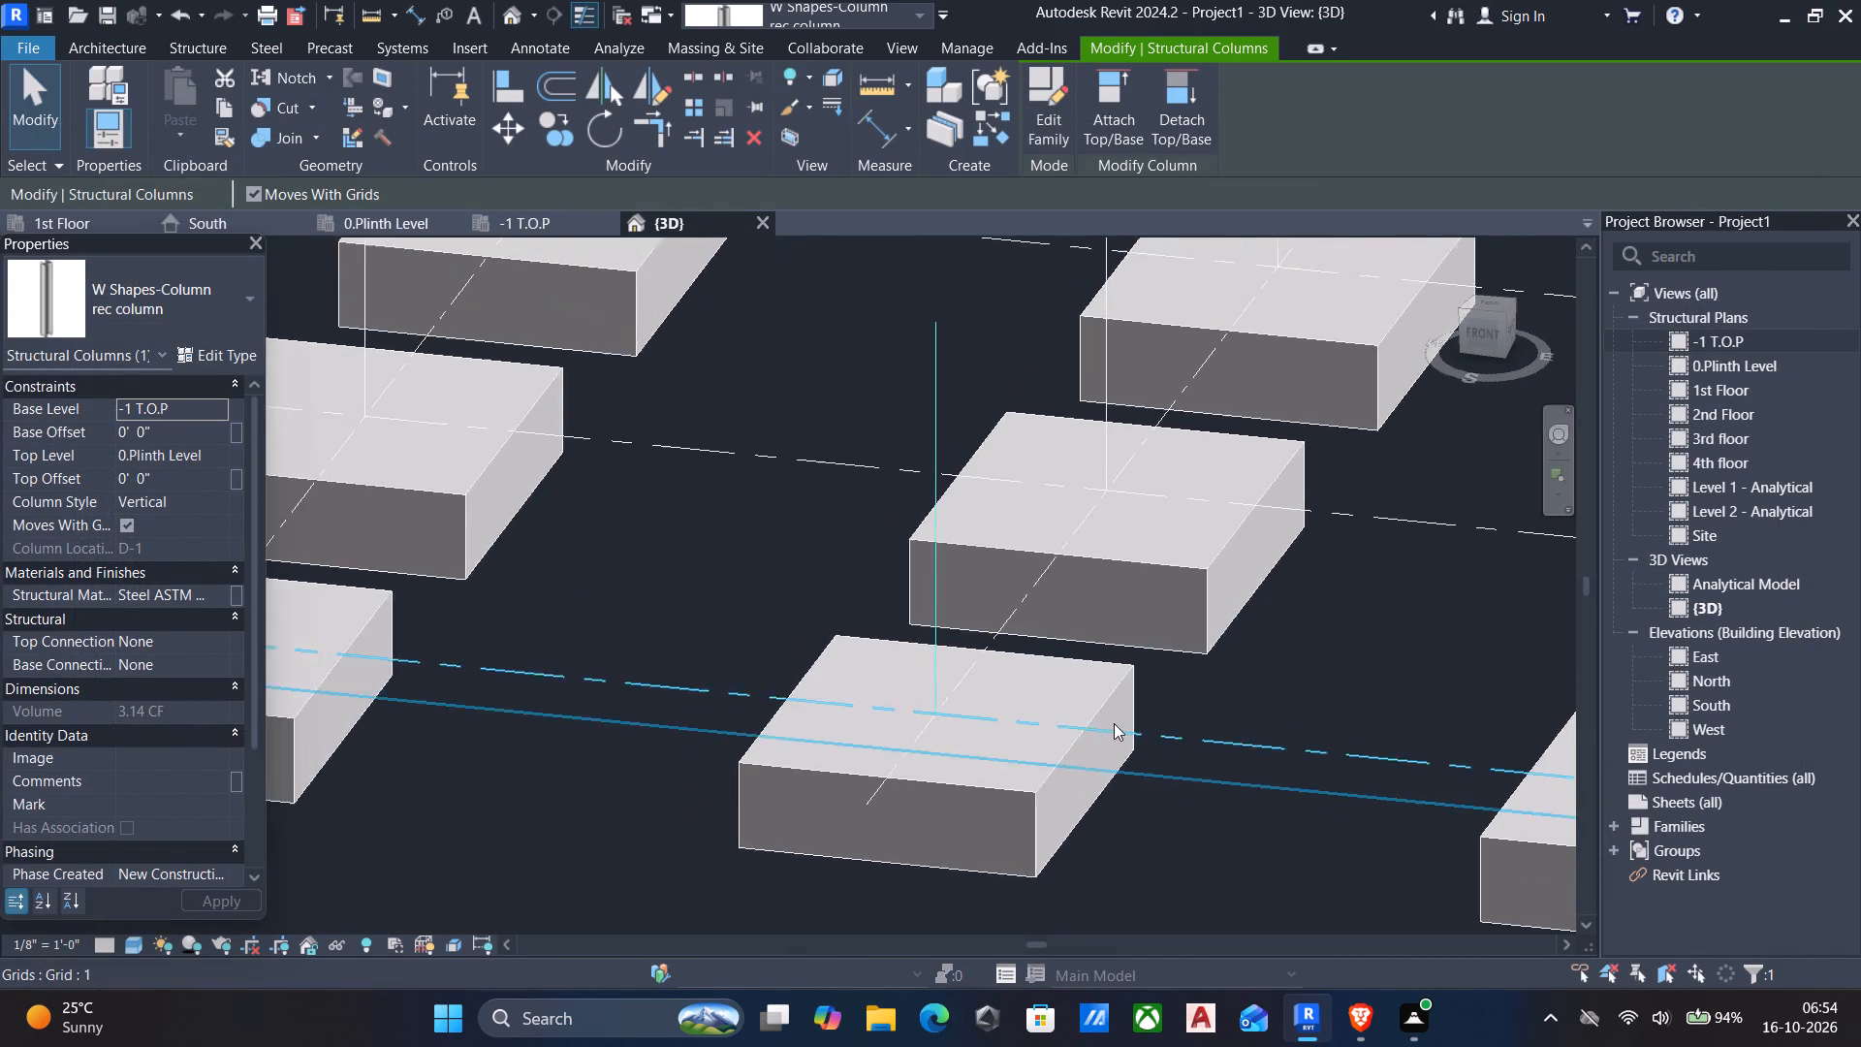
{"action": "scroll", "coordinate": [1114, 723], "scroll_direction": "down", "scroll_amount": 3}
{"action": "middle_click_drag", "start_coordinate": [994, 641], "coordinate": [1034, 714]}
{"action": "key", "text": "Escape"}
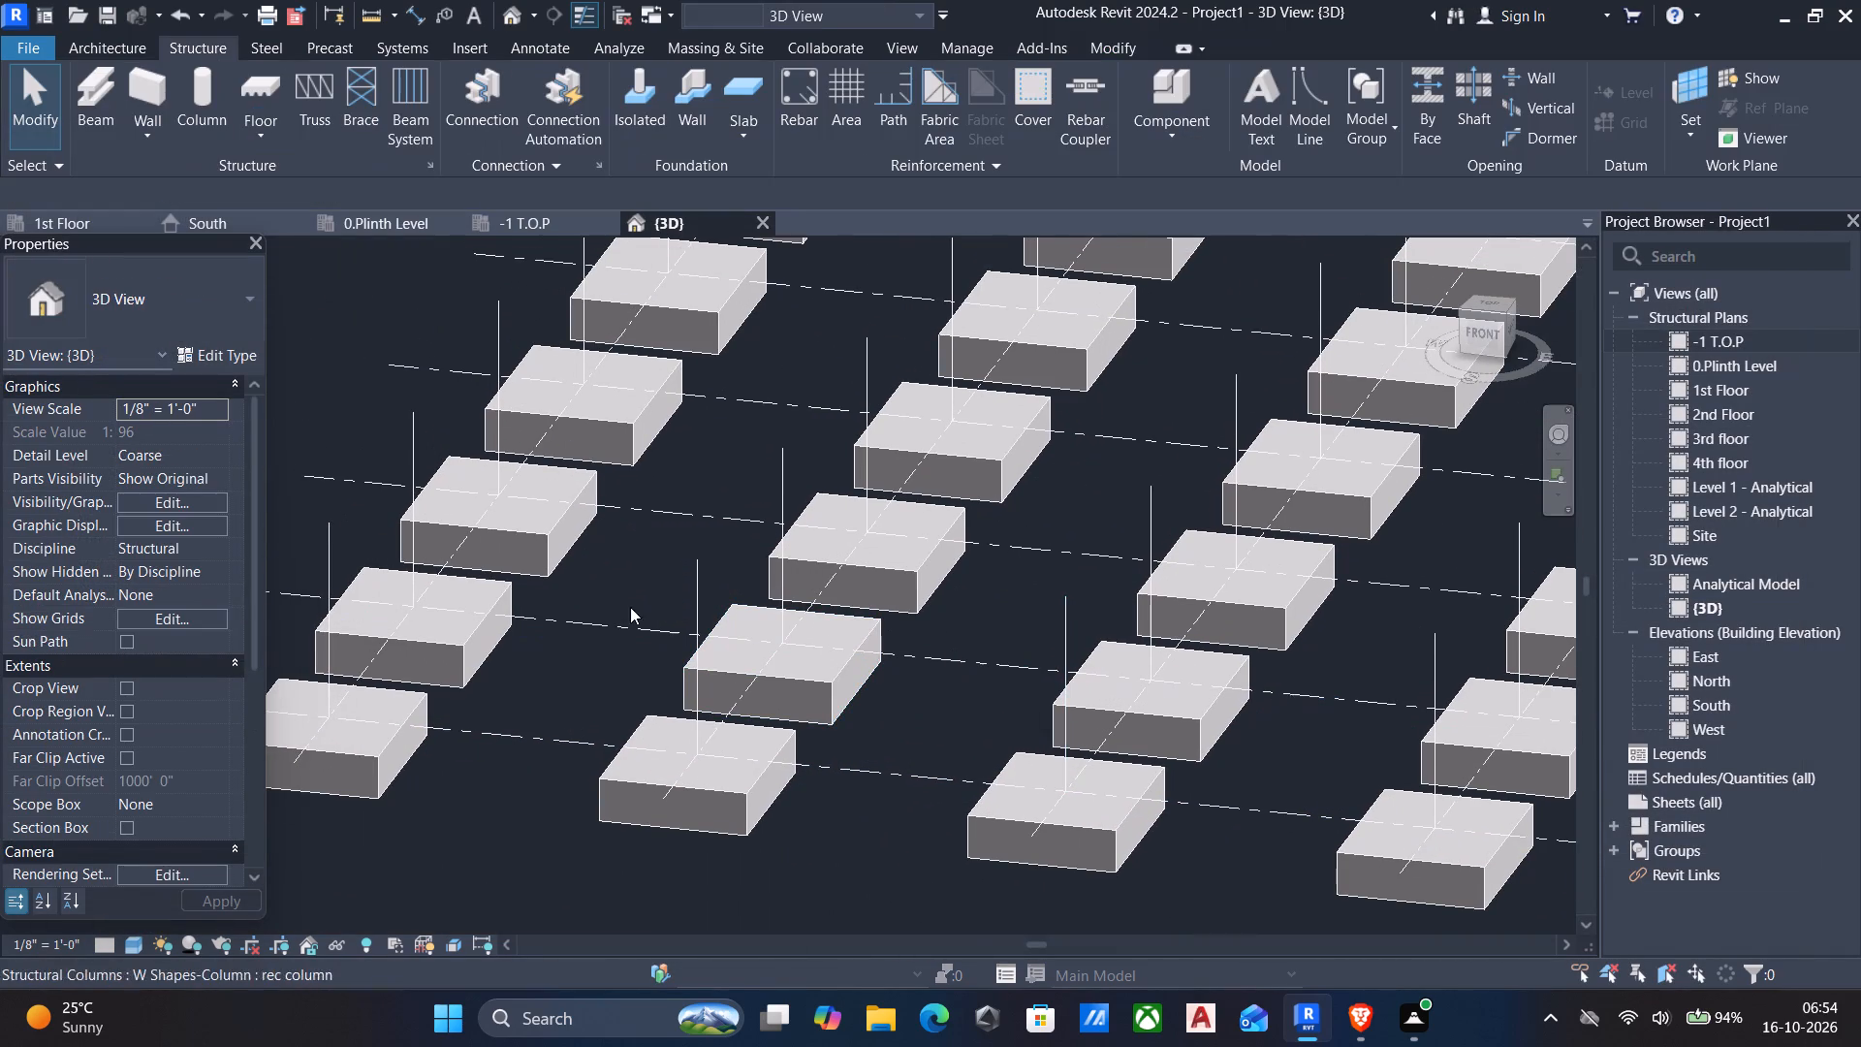
{"action": "scroll", "coordinate": [615, 602], "scroll_direction": "up", "scroll_amount": 5}
{"action": "scroll", "coordinate": [765, 562], "scroll_direction": "up", "scroll_amount": 4}
{"action": "left_click", "coordinate": [786, 547]}
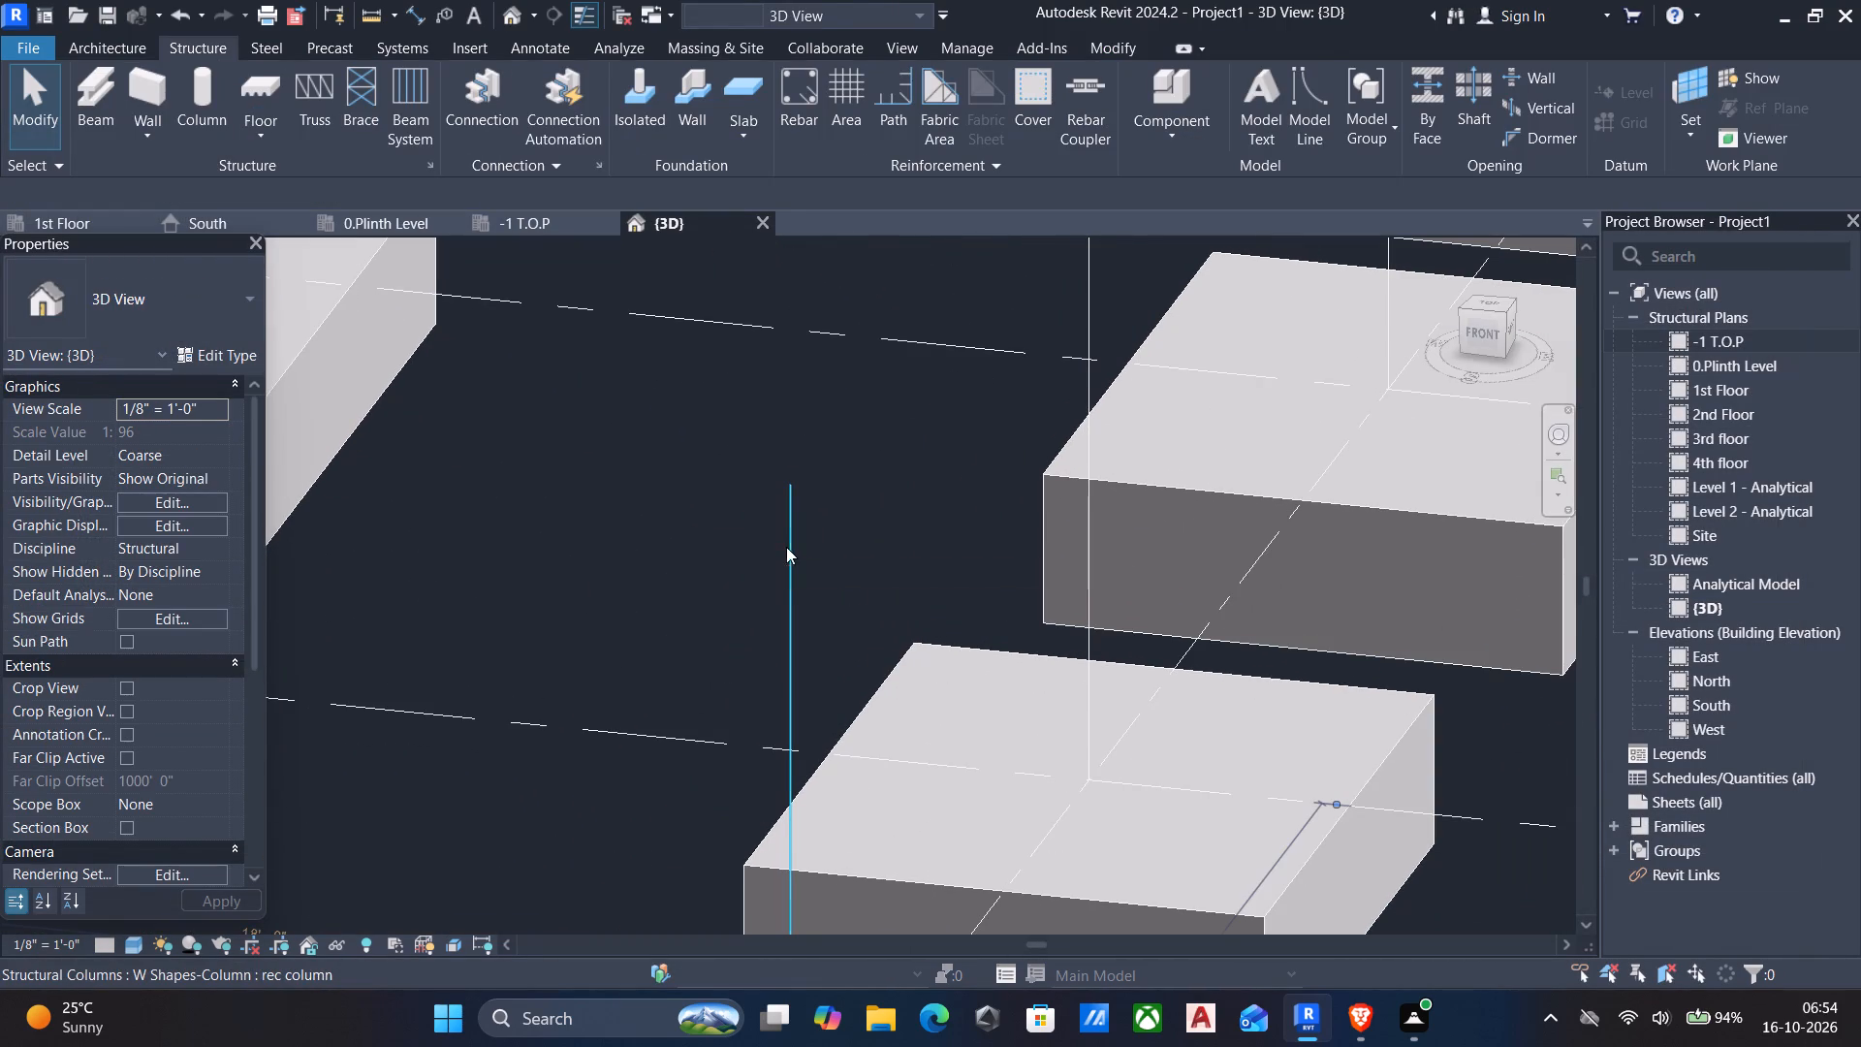
{"action": "left_click", "coordinate": [214, 353]}
{"action": "scroll", "coordinate": [994, 582], "scroll_direction": "down", "scroll_amount": 4}
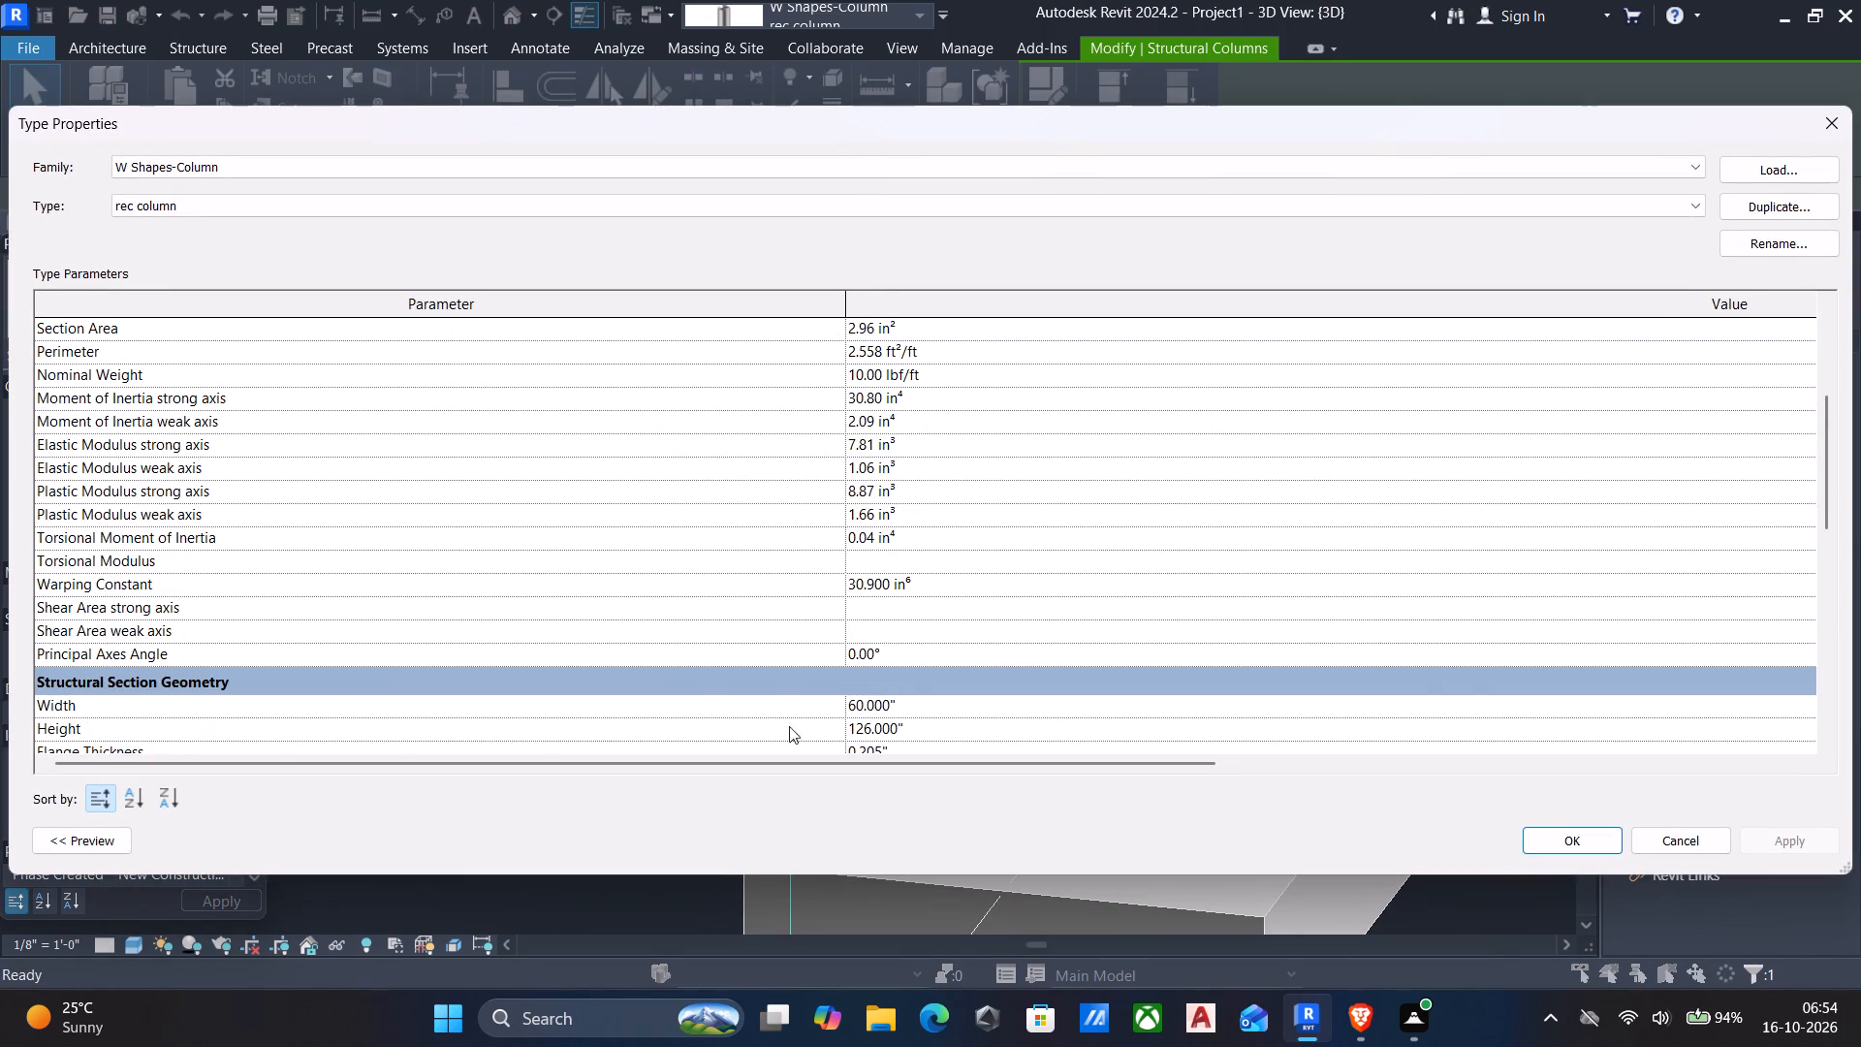
{"action": "scroll", "coordinate": [691, 754], "scroll_direction": "down", "scroll_amount": 4}
{"action": "left_click_drag", "start_coordinate": [683, 759], "coordinate": [209, 699]}
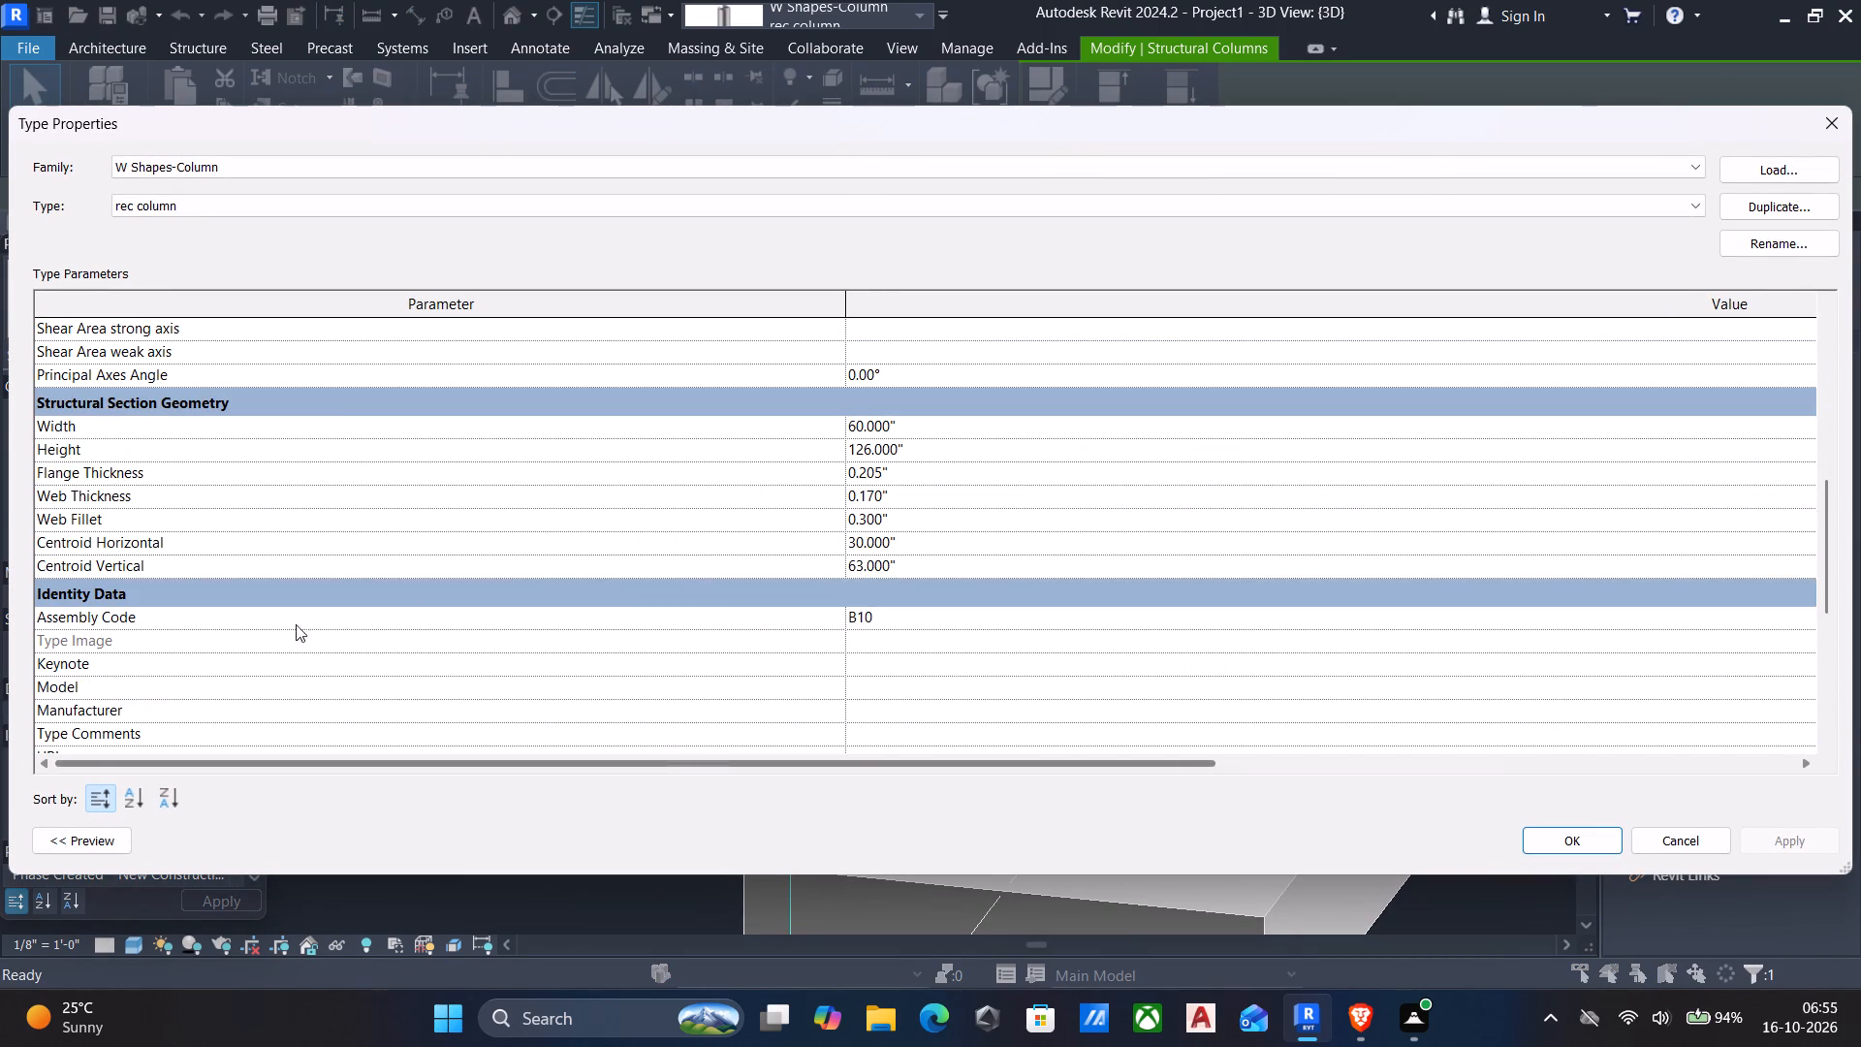
{"action": "left_click", "coordinate": [988, 472]}
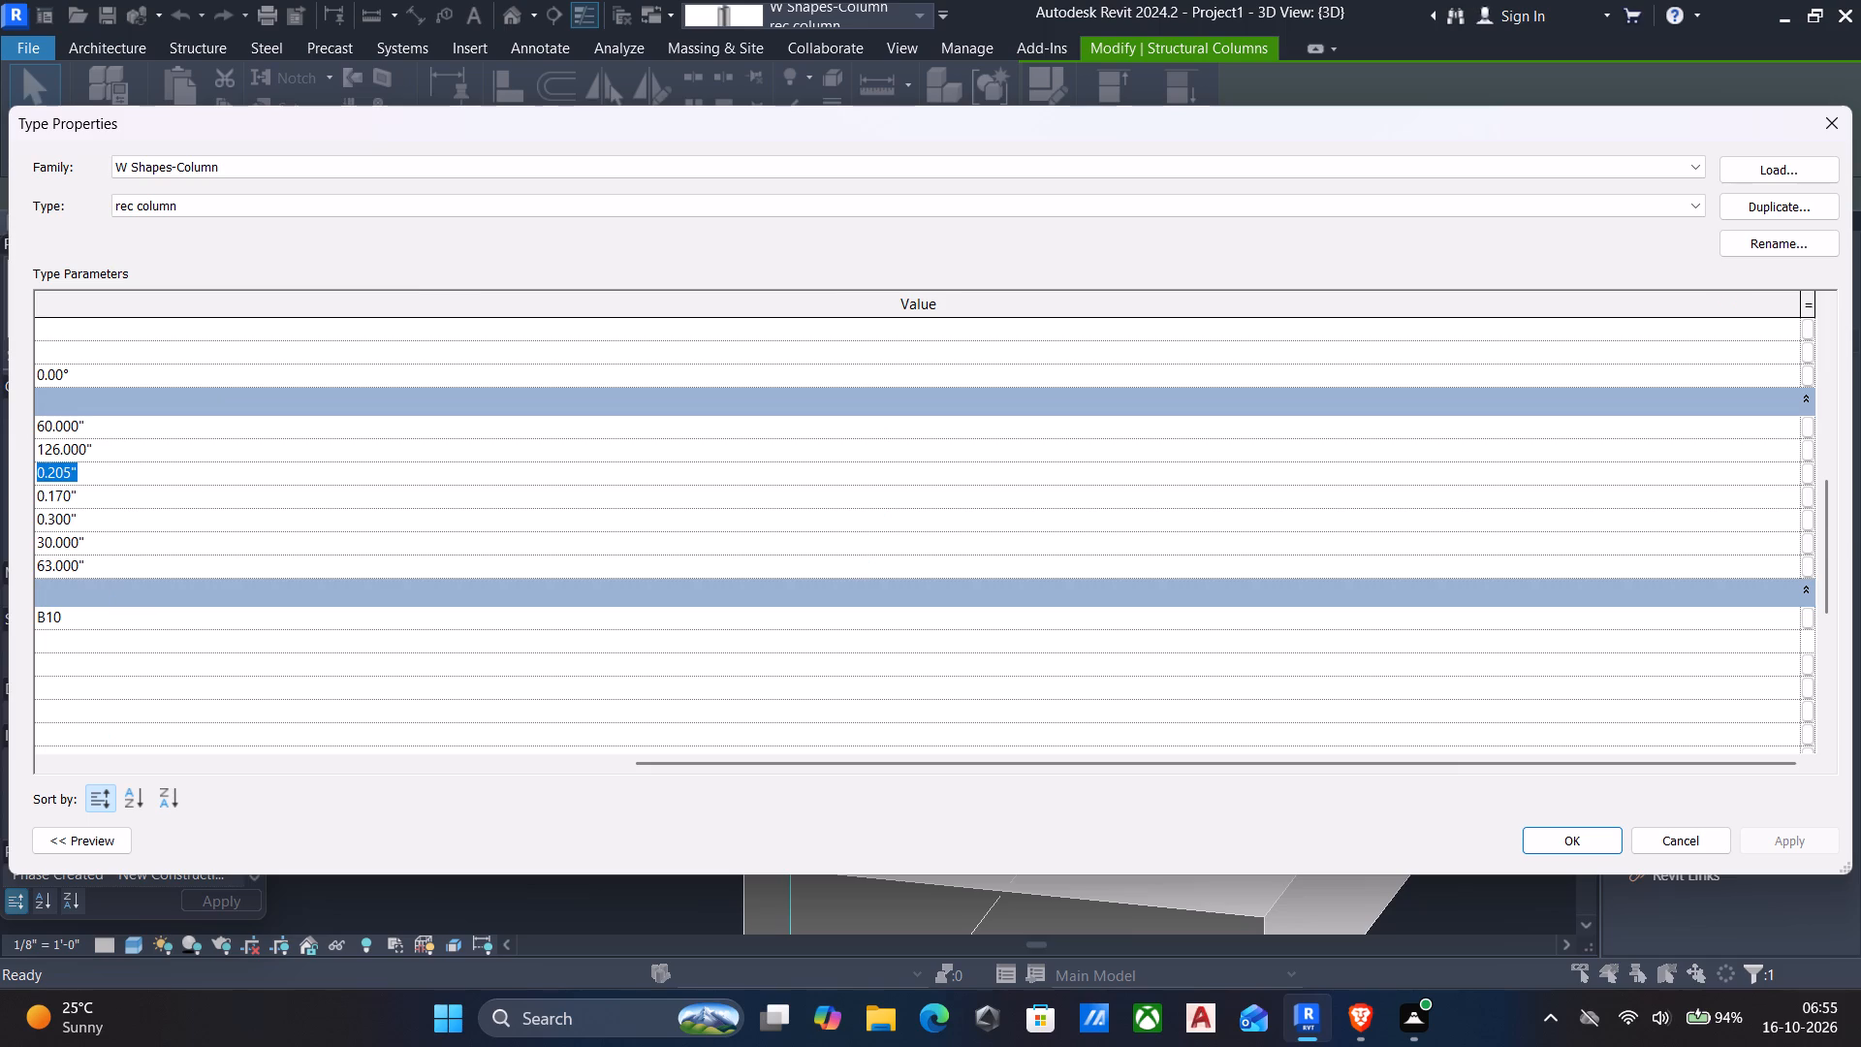
{"action": "type", "text": "5'"}
{"action": "key", "text": "Return"}
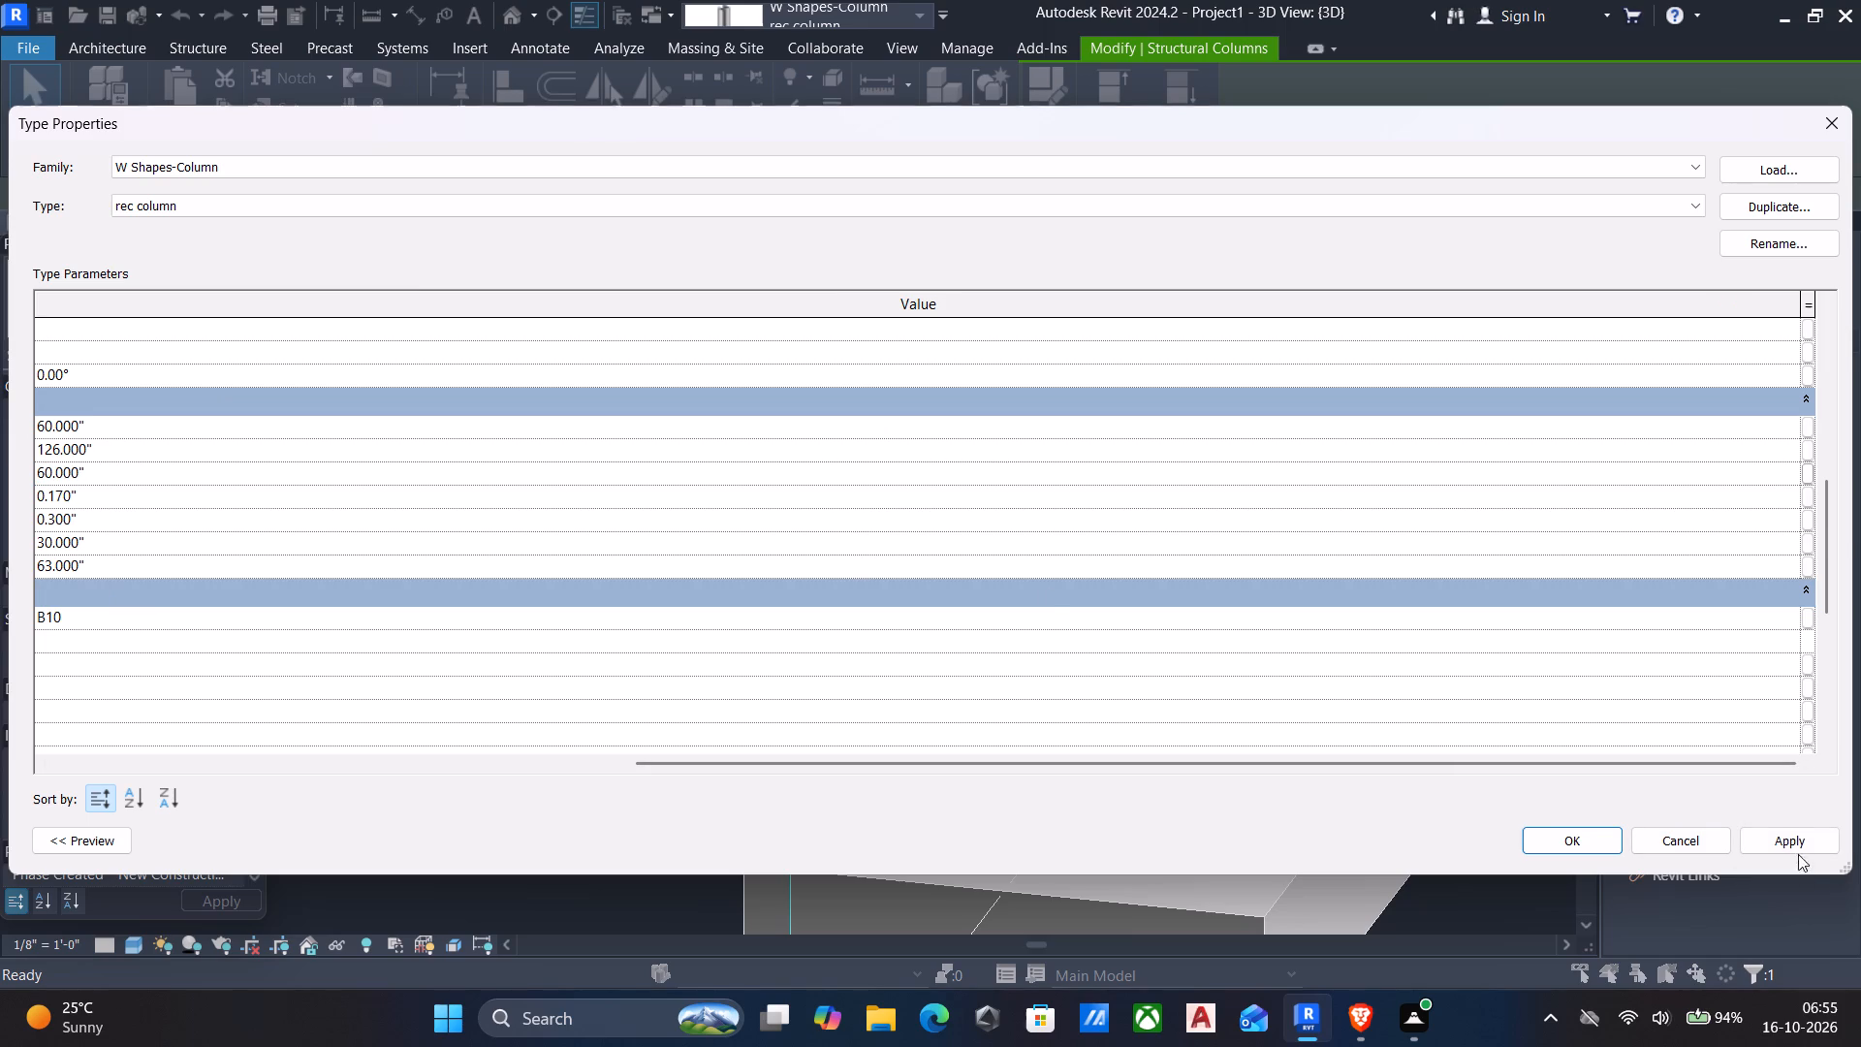
{"action": "left_click", "coordinate": [1795, 844]}
{"action": "left_click", "coordinate": [1594, 840]}
Set the rec column type's clear web height to 4' from the column at A-5 and apply the type properties.
{"action": "scroll", "coordinate": [1300, 716], "scroll_direction": "down", "scroll_amount": 5}
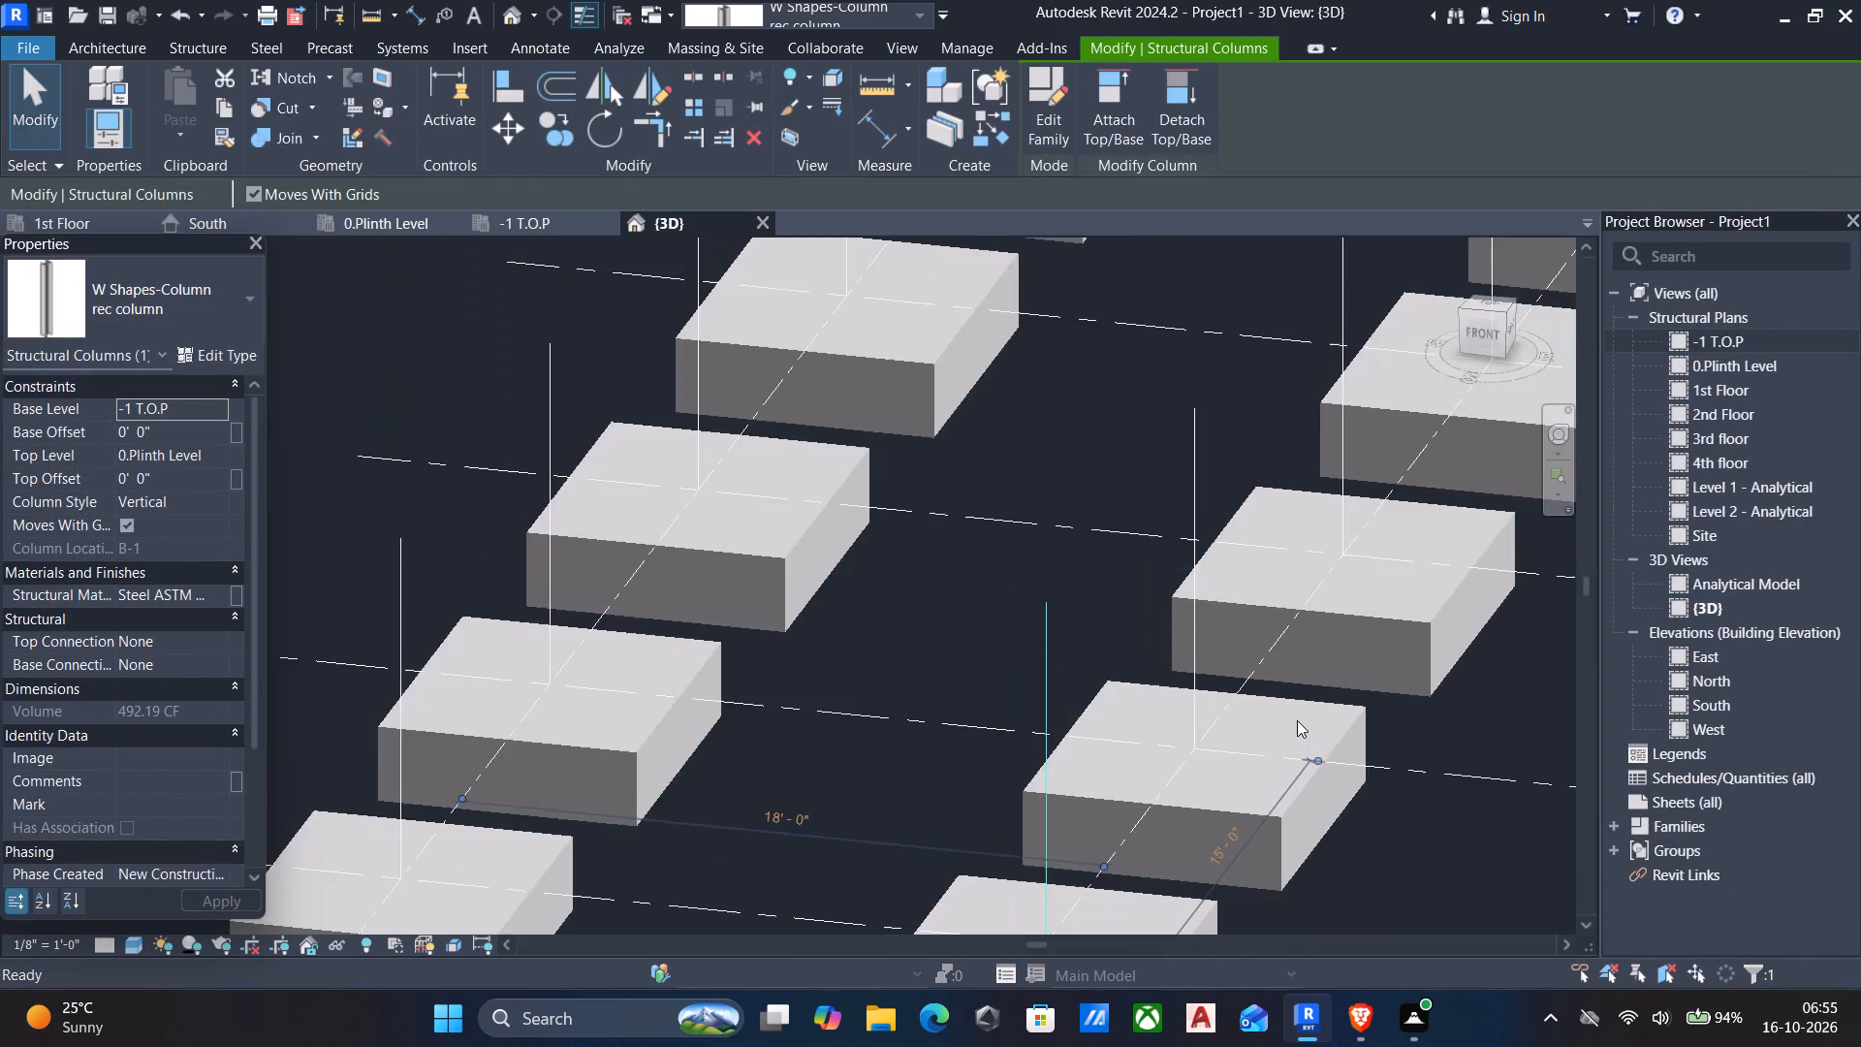
{"action": "scroll", "coordinate": [1292, 719], "scroll_direction": "down", "scroll_amount": 6}
{"action": "middle_click_drag", "start_coordinate": [1272, 694], "coordinate": [1050, 736]}
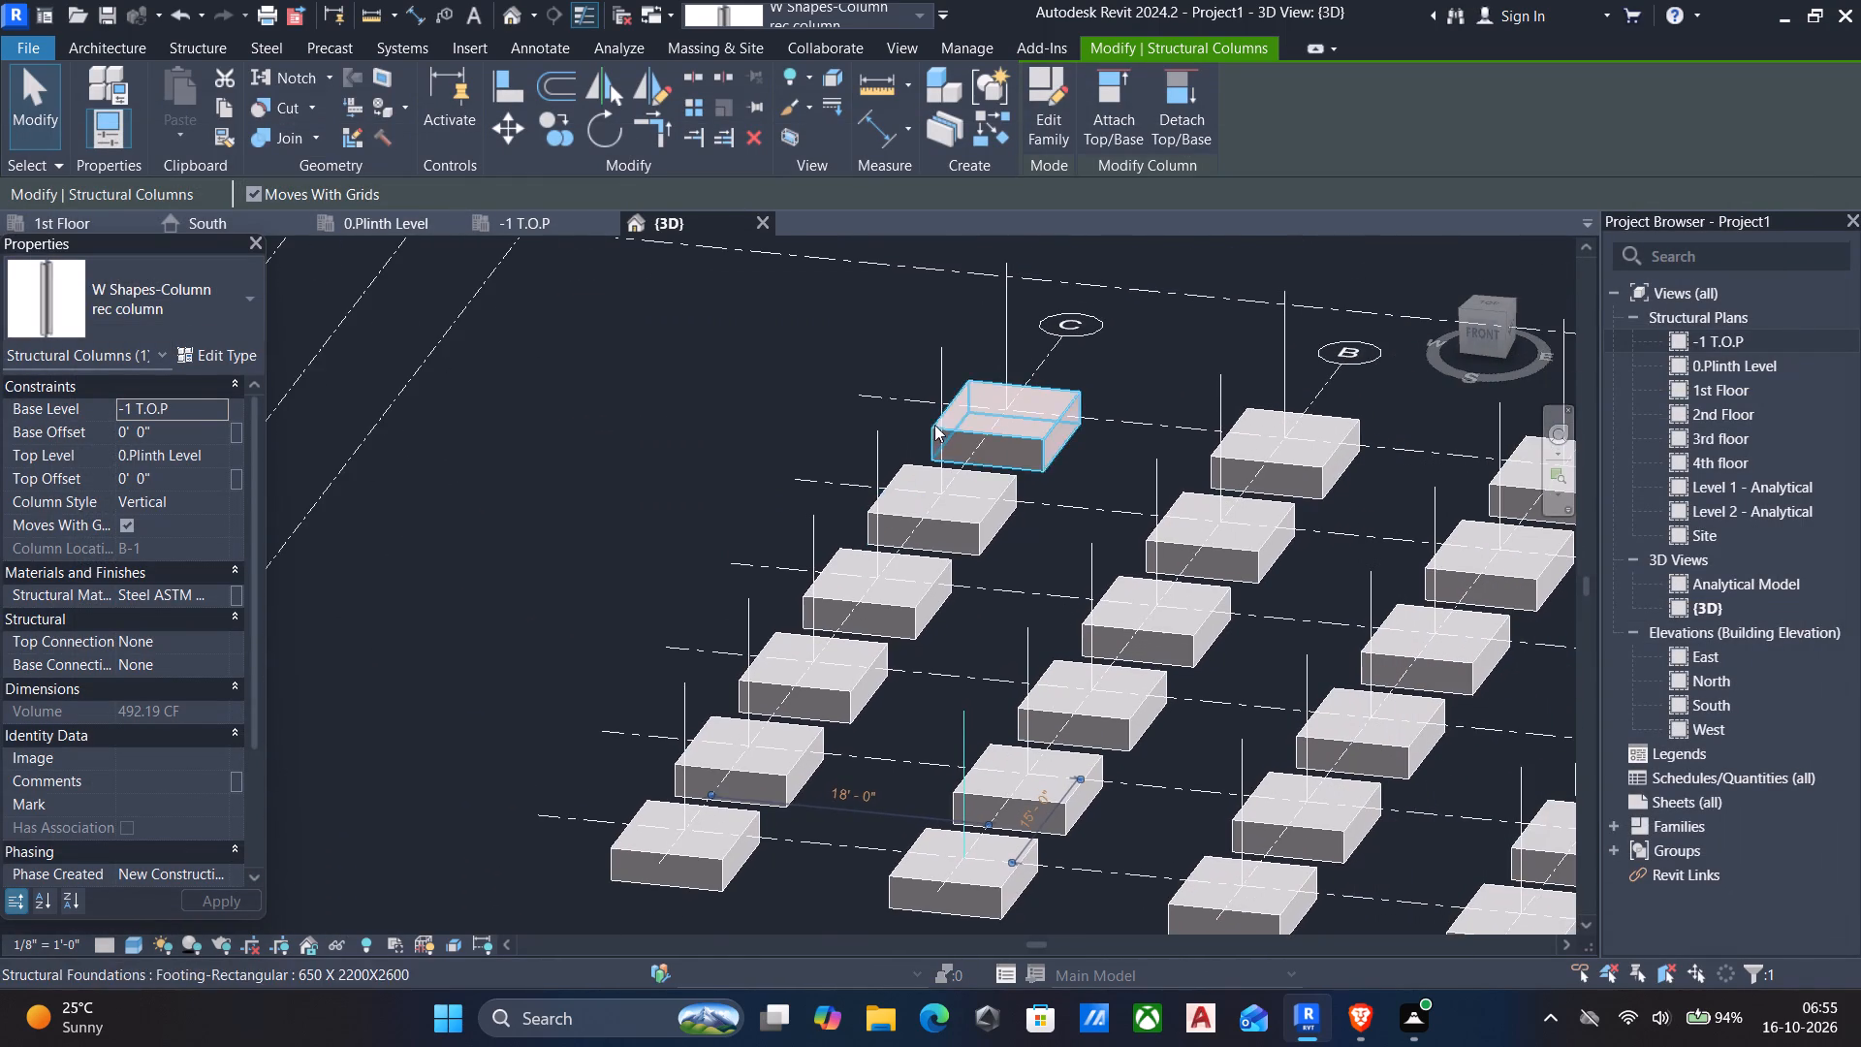
{"action": "scroll", "coordinate": [933, 425], "scroll_direction": "up", "scroll_amount": 8}
{"action": "left_click", "coordinate": [957, 350]}
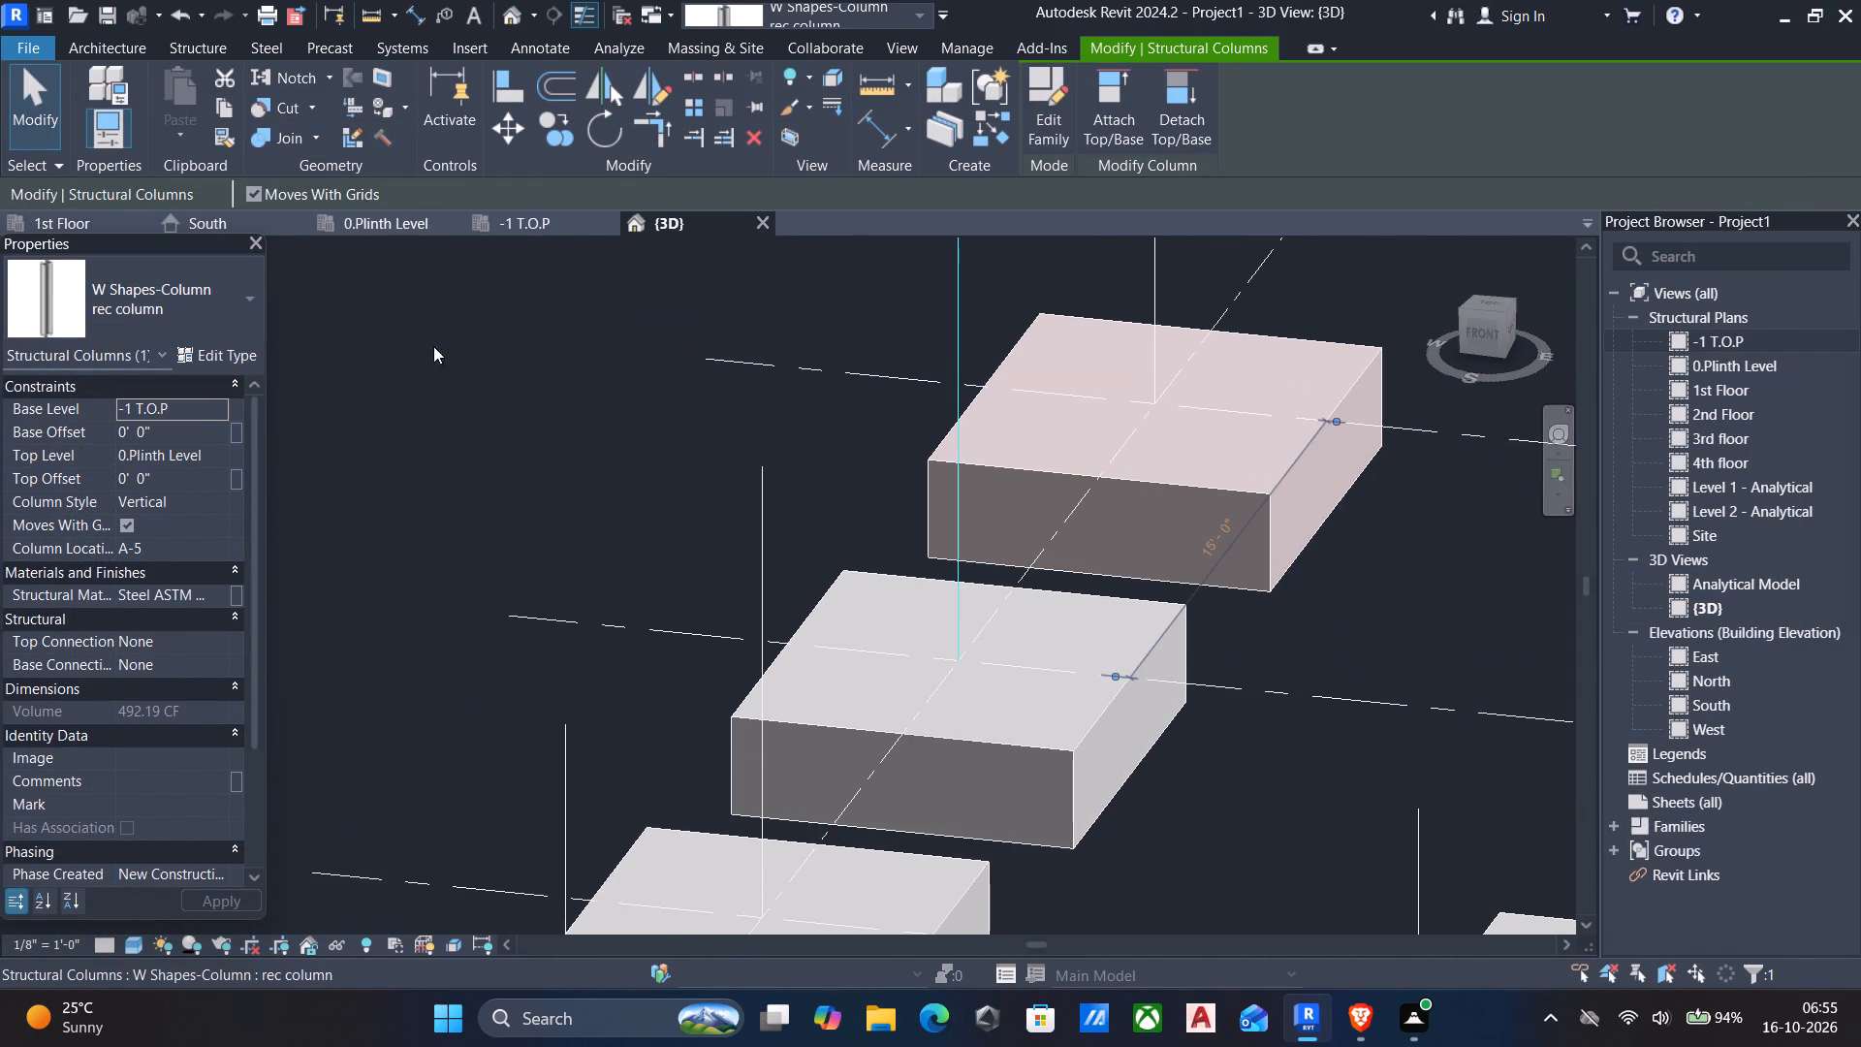
{"action": "left_click", "coordinate": [232, 351]}
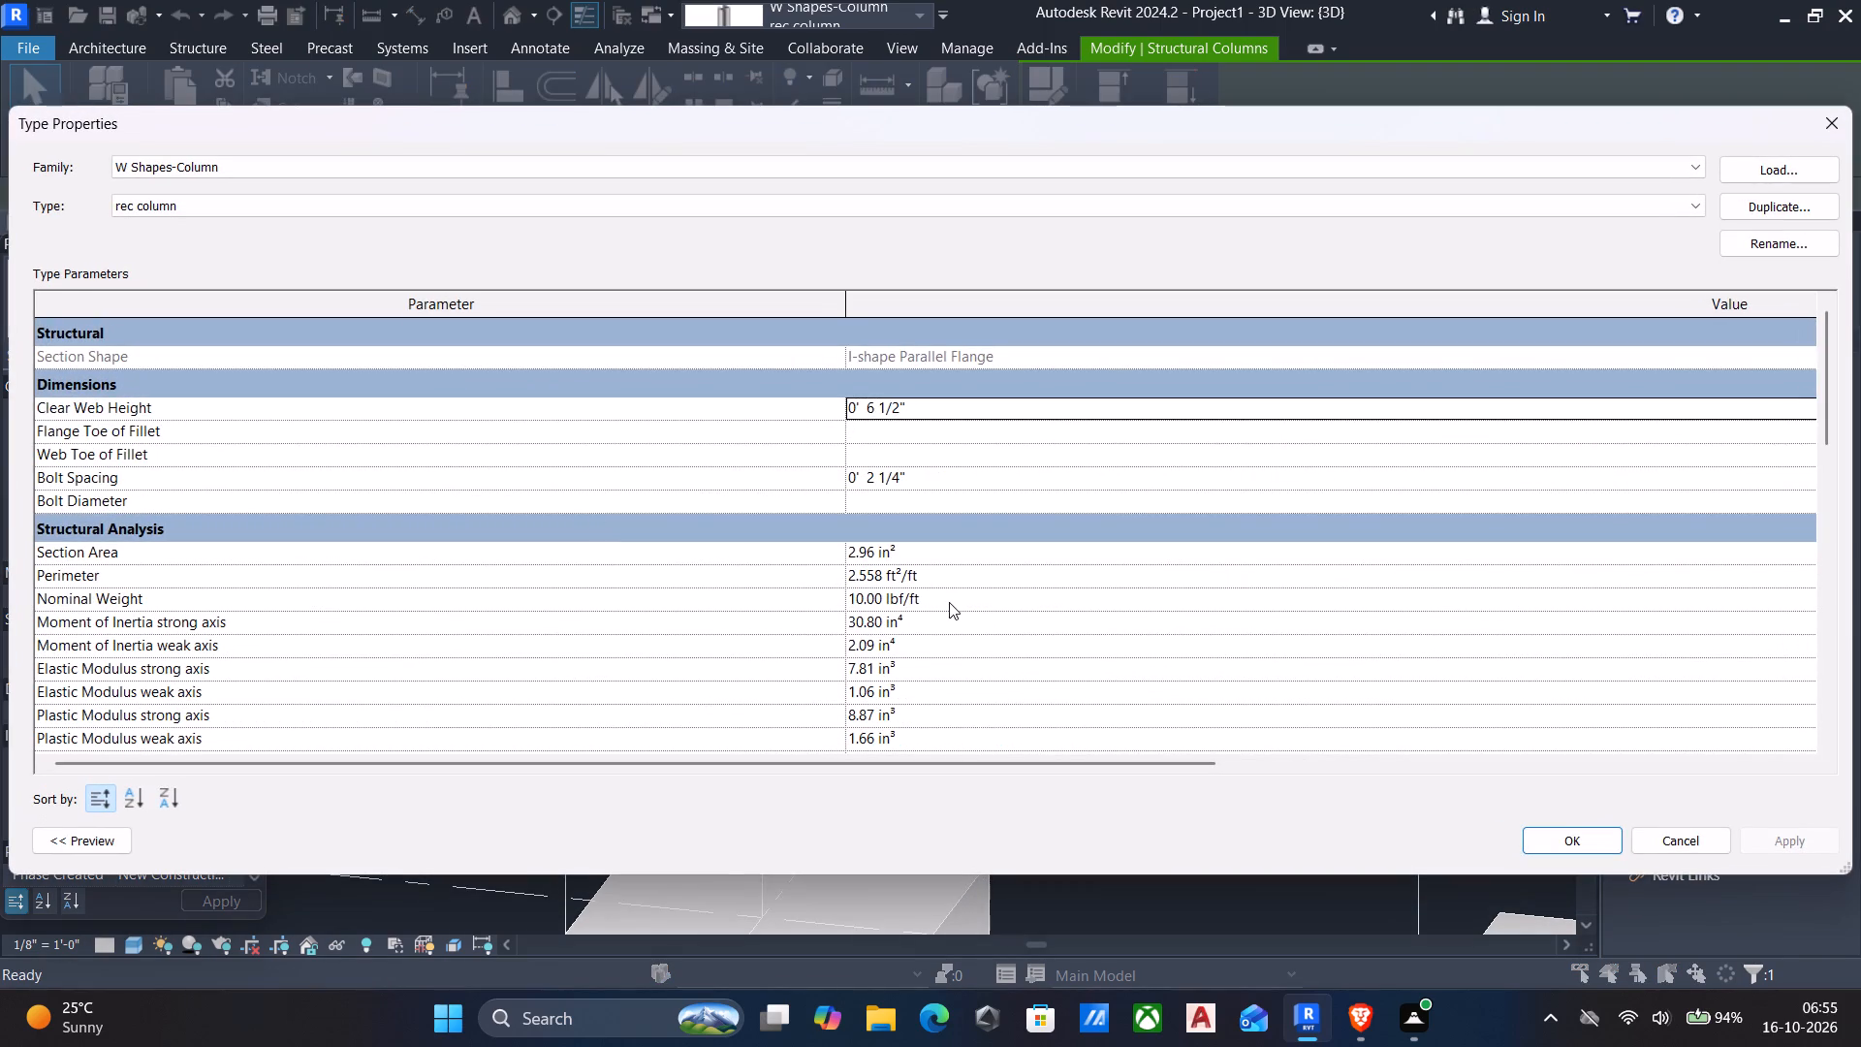
{"action": "scroll", "coordinate": [950, 605], "scroll_direction": "down", "scroll_amount": 2}
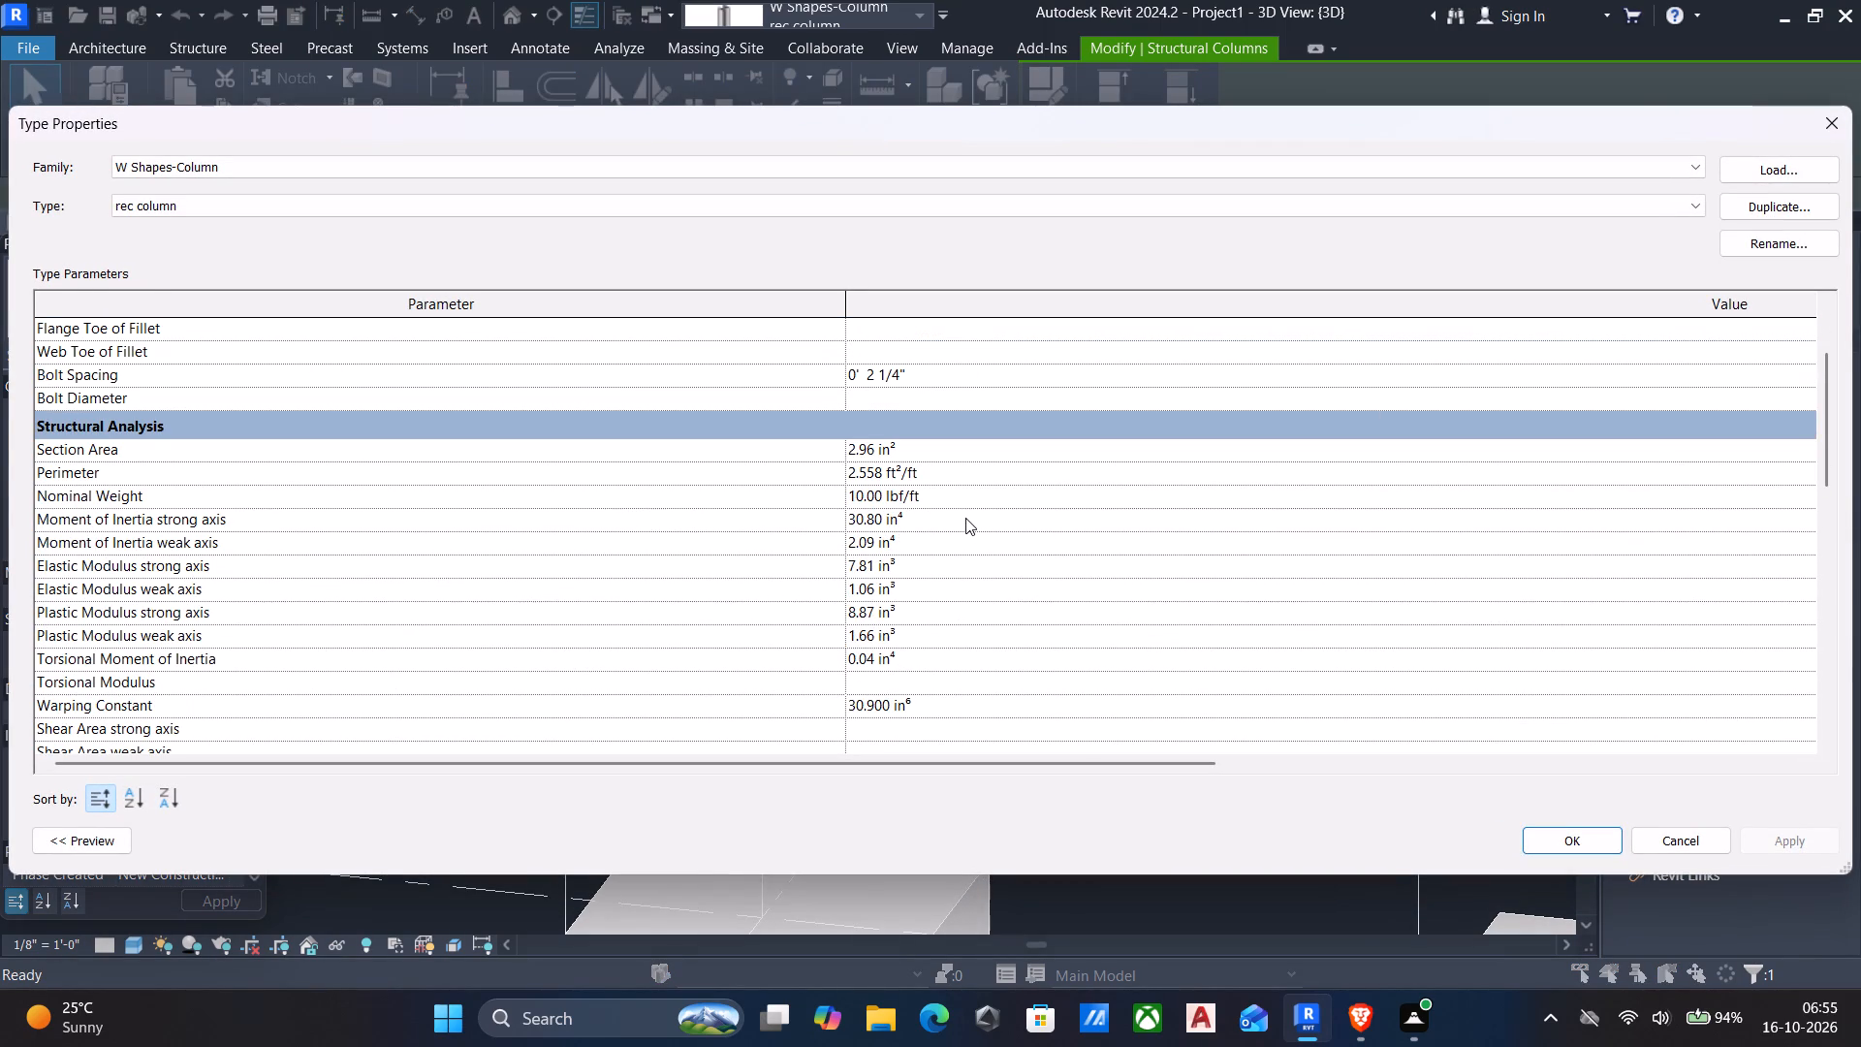
{"action": "scroll", "coordinate": [965, 517], "scroll_direction": "down", "scroll_amount": 7}
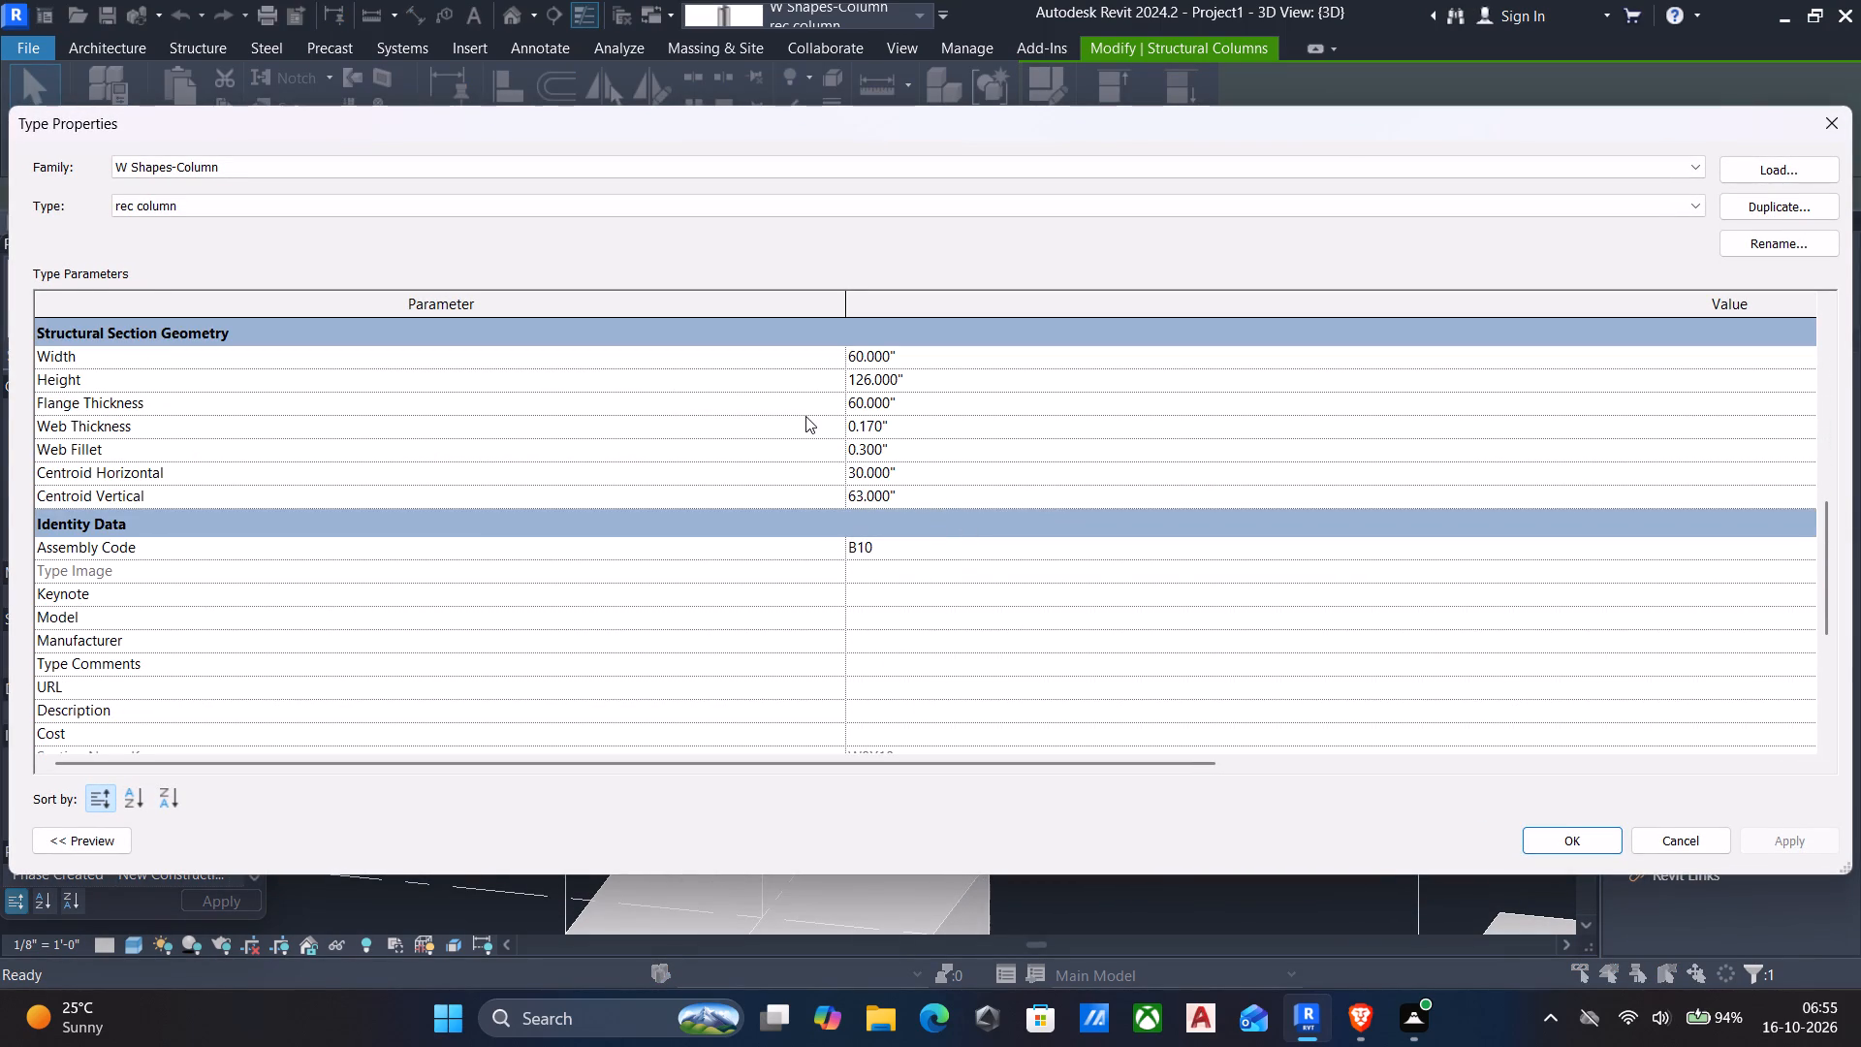
{"action": "scroll", "coordinate": [805, 416], "scroll_direction": "down", "scroll_amount": 10}
{"action": "scroll", "coordinate": [805, 420], "scroll_direction": "up", "scroll_amount": 5}
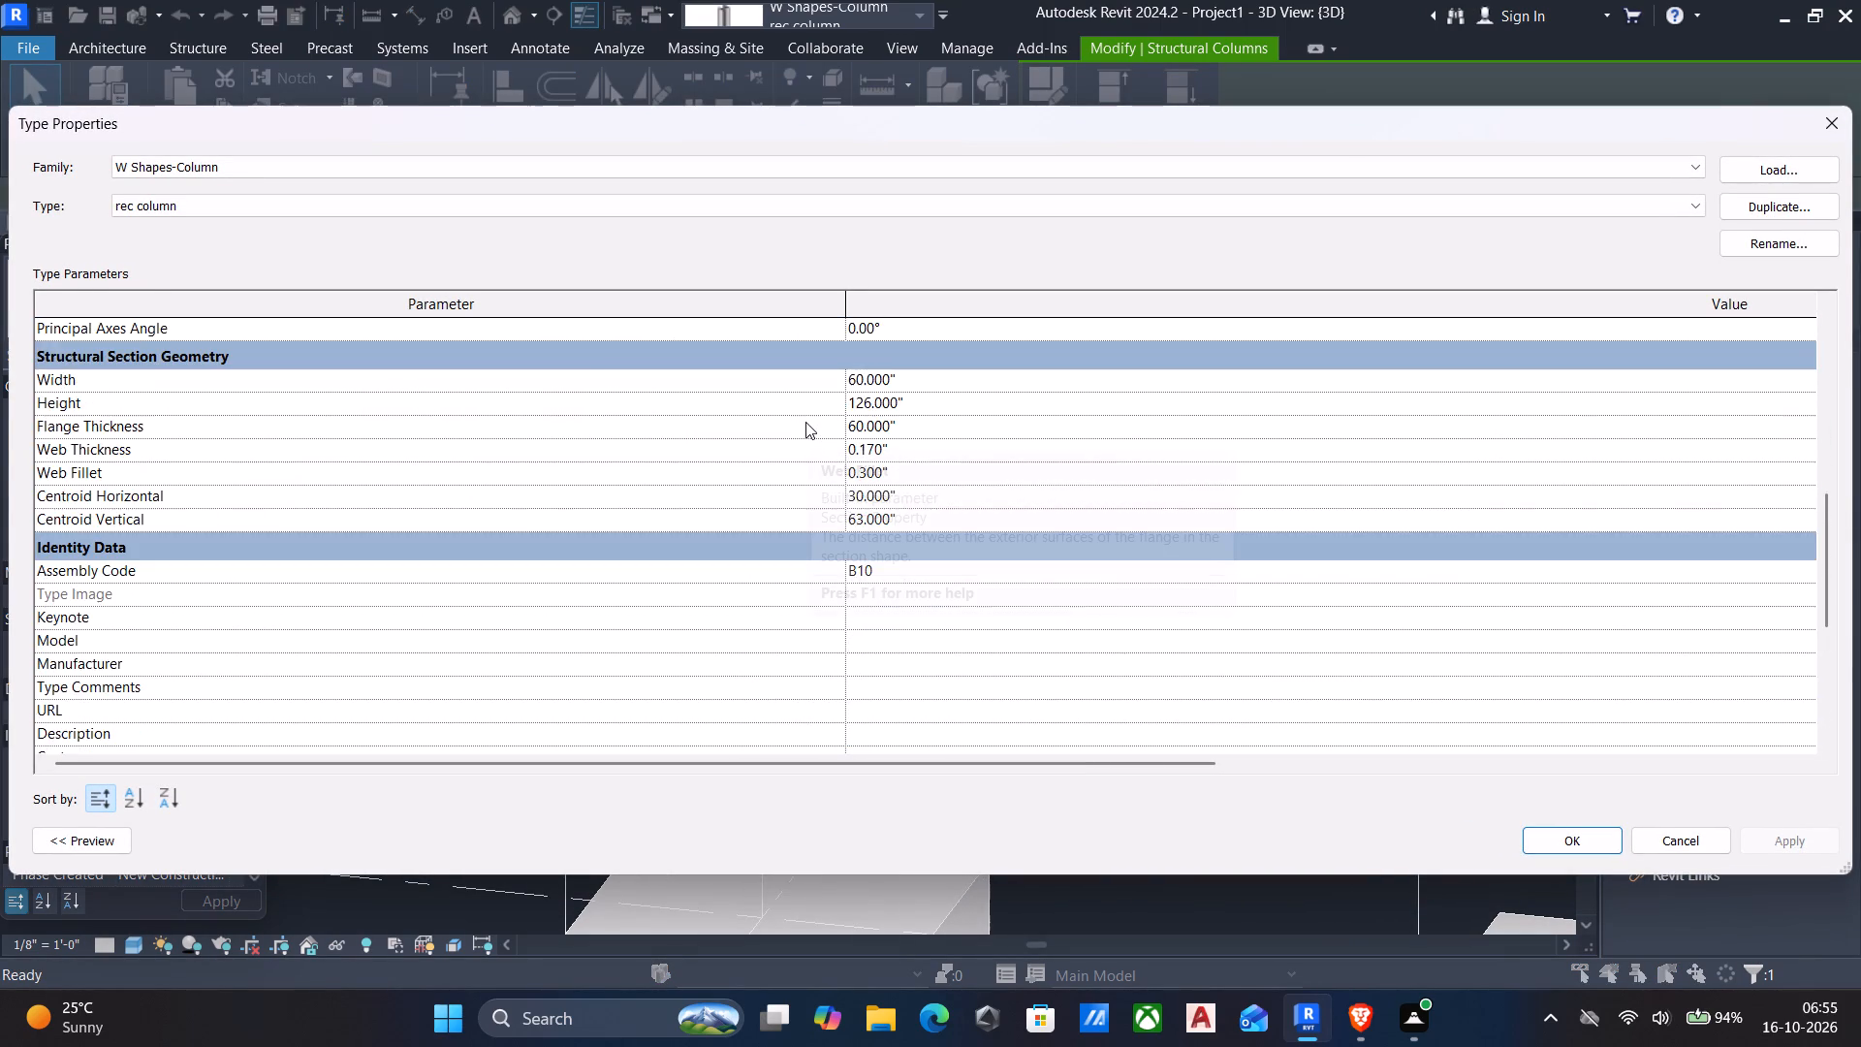
{"action": "scroll", "coordinate": [805, 423], "scroll_direction": "up", "scroll_amount": 9}
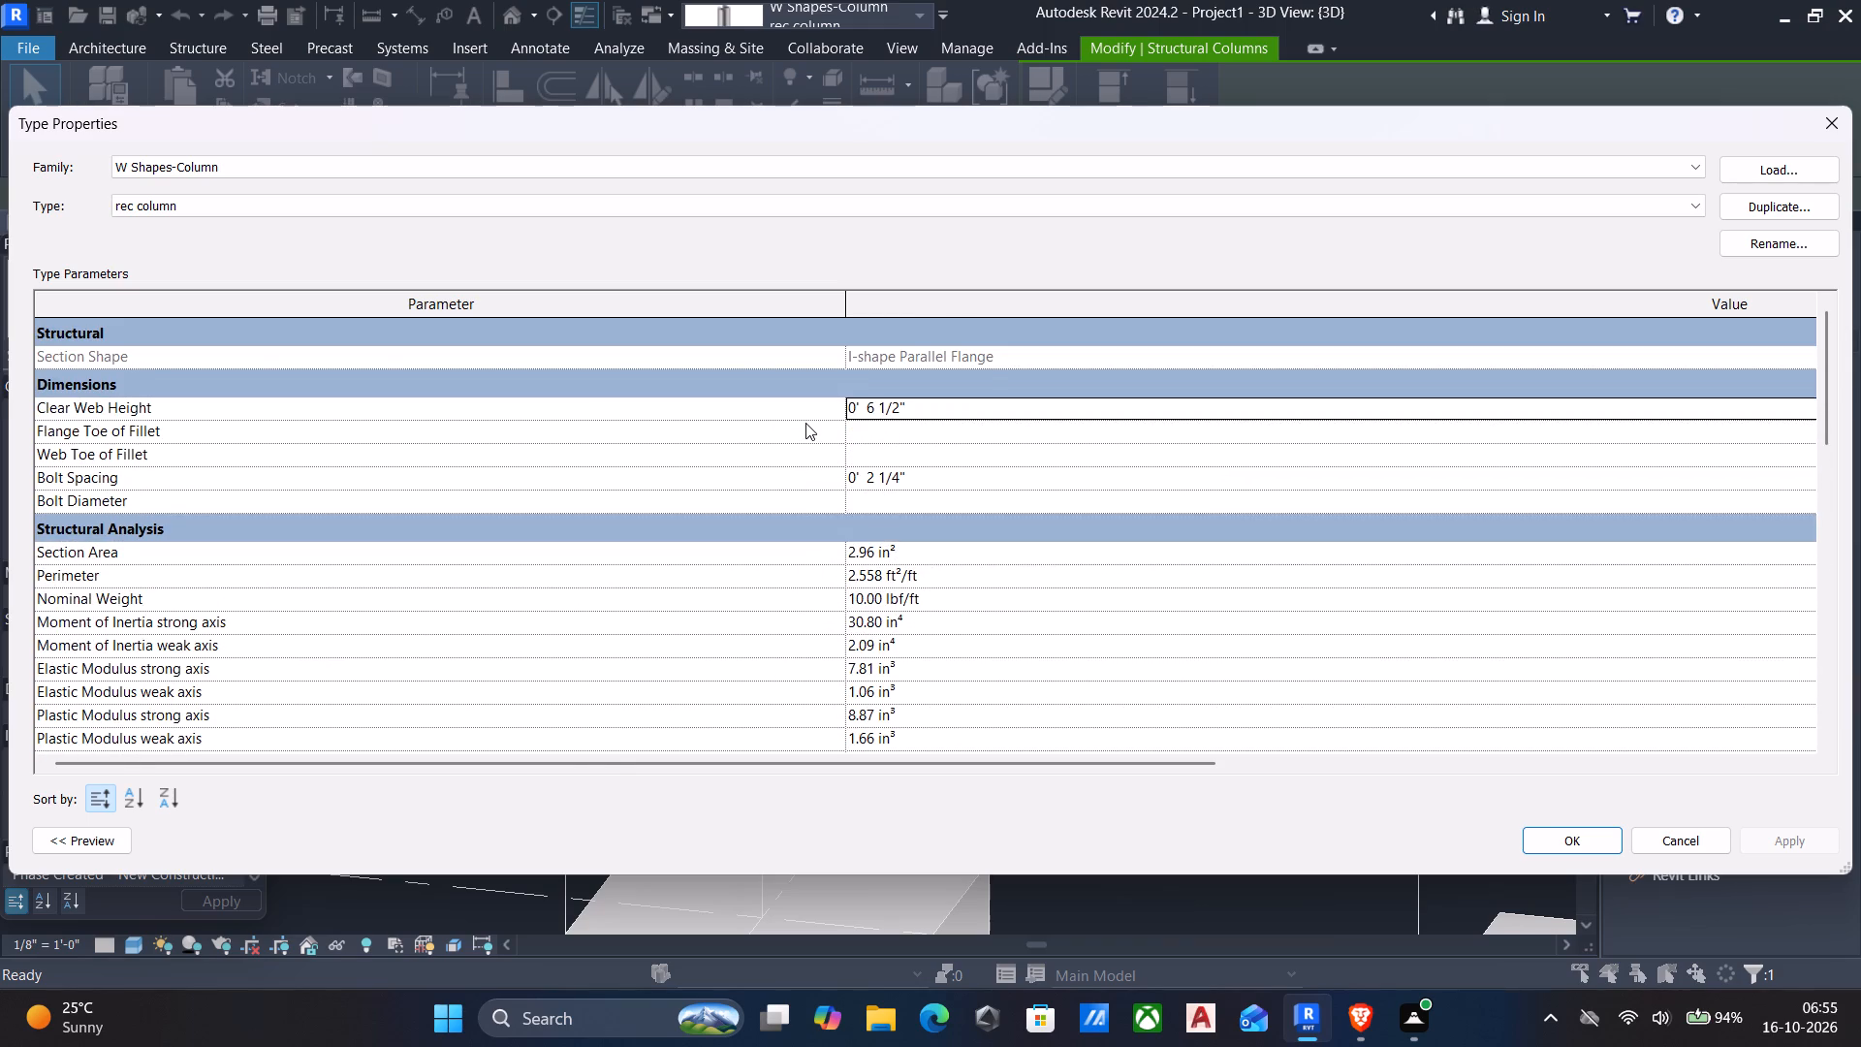
{"action": "scroll", "coordinate": [805, 423], "scroll_direction": "up", "scroll_amount": 1}
{"action": "left_click", "coordinate": [1101, 405]}
{"action": "type", "text": "4'"}
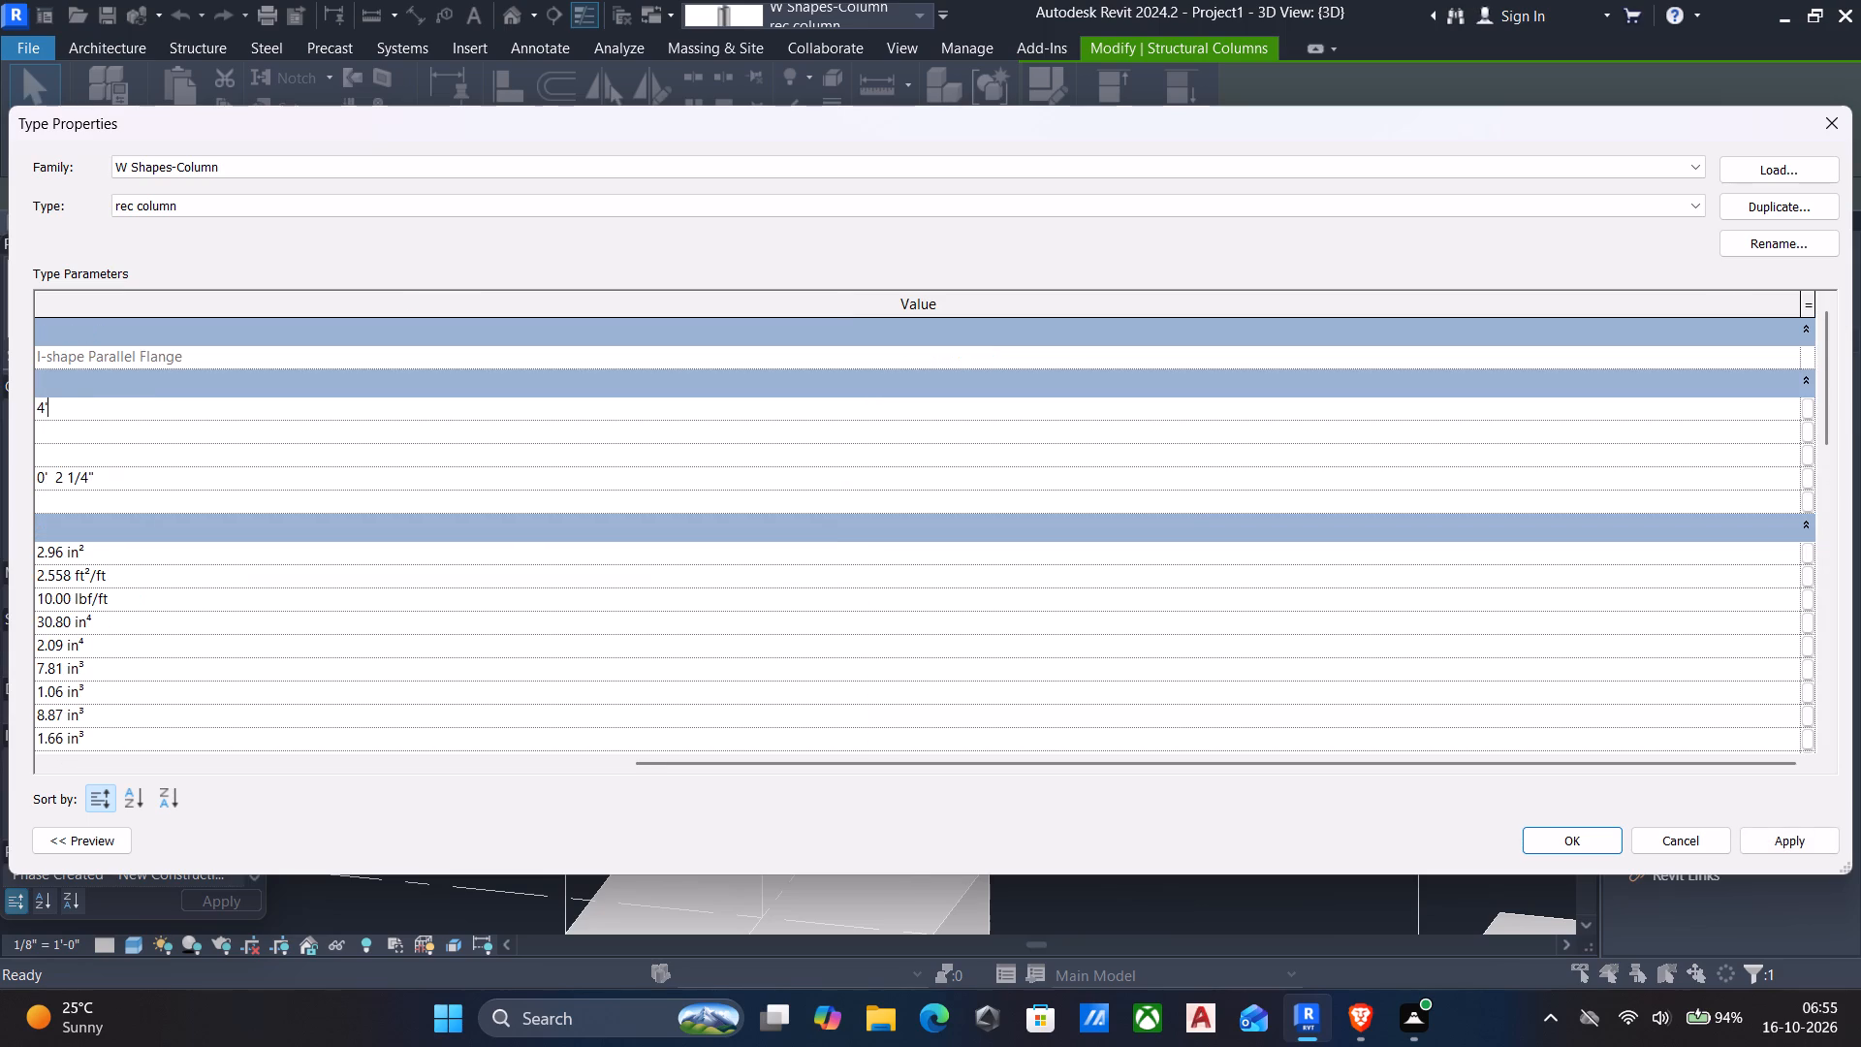
{"action": "key", "text": "Return"}
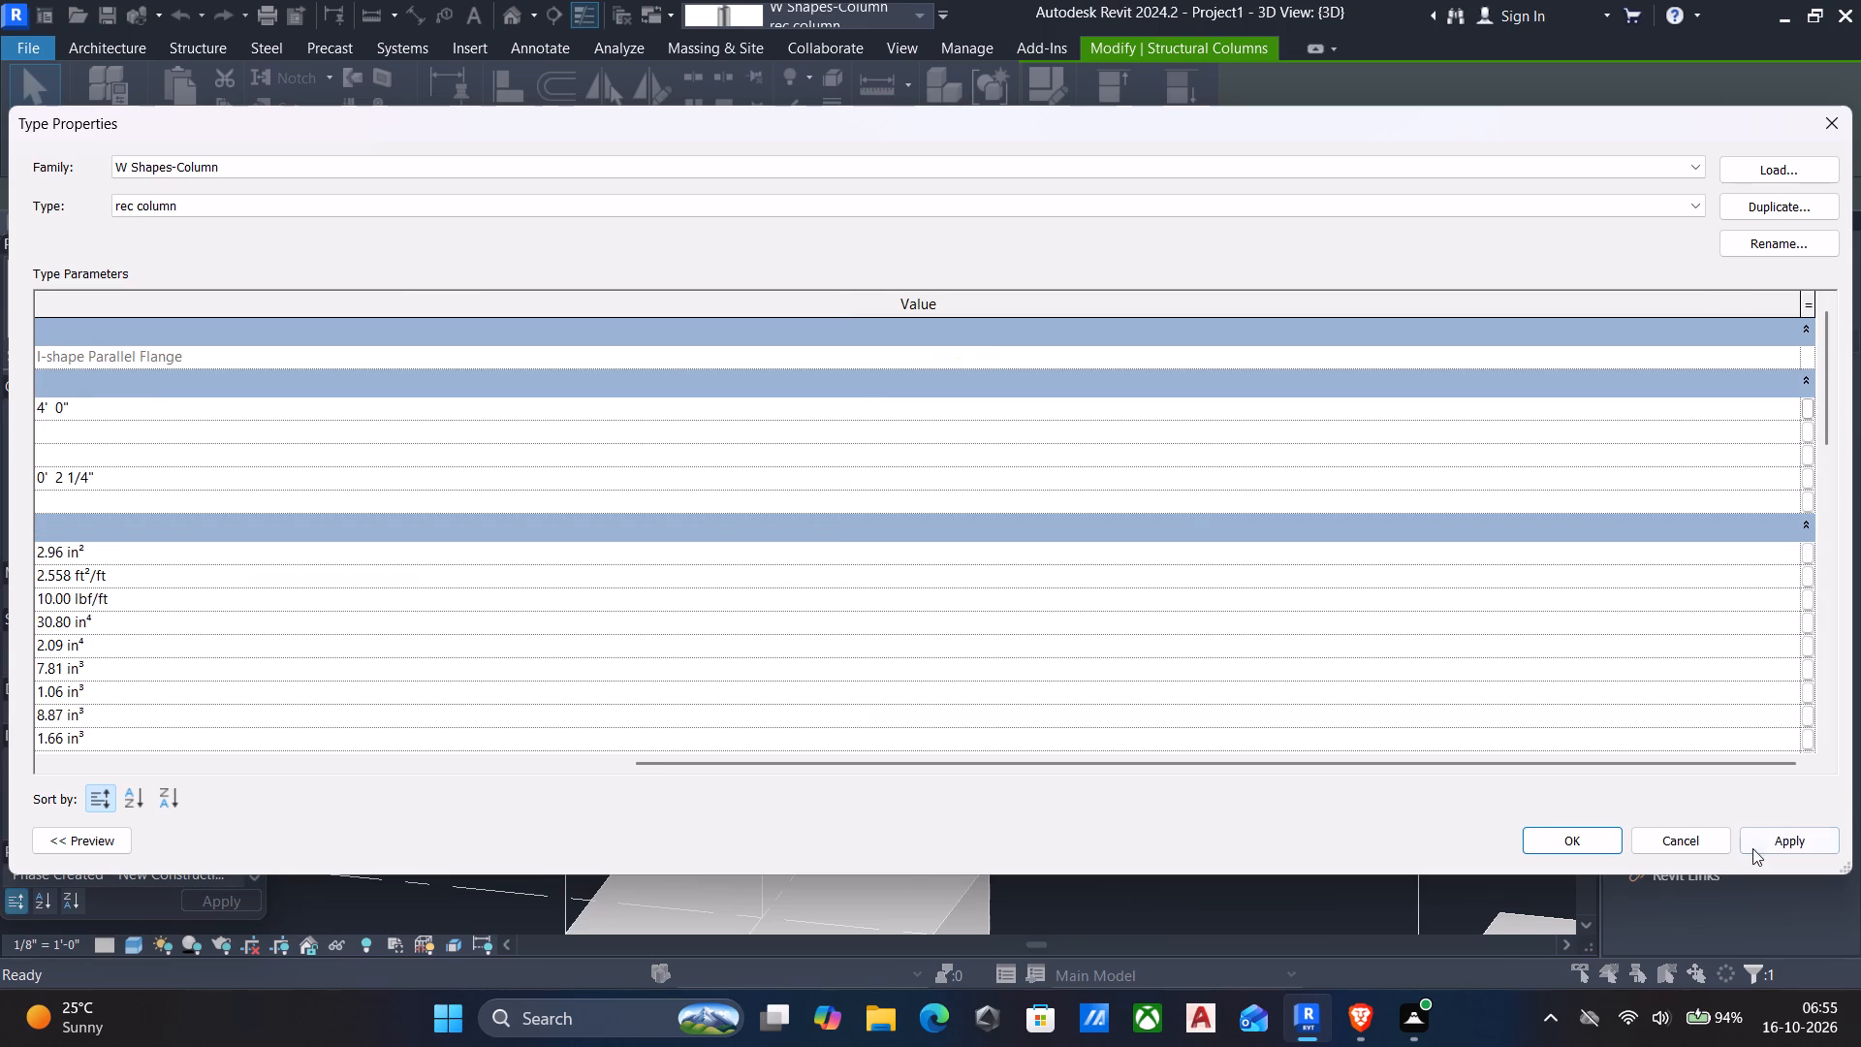
{"action": "left_click", "coordinate": [1770, 837]}
{"action": "left_click", "coordinate": [1581, 827]}
Set the rec column type's web thickness to 4' from the column at H-1 and apply the type properties.
{"action": "scroll", "coordinate": [1075, 606], "scroll_direction": "down", "scroll_amount": 3}
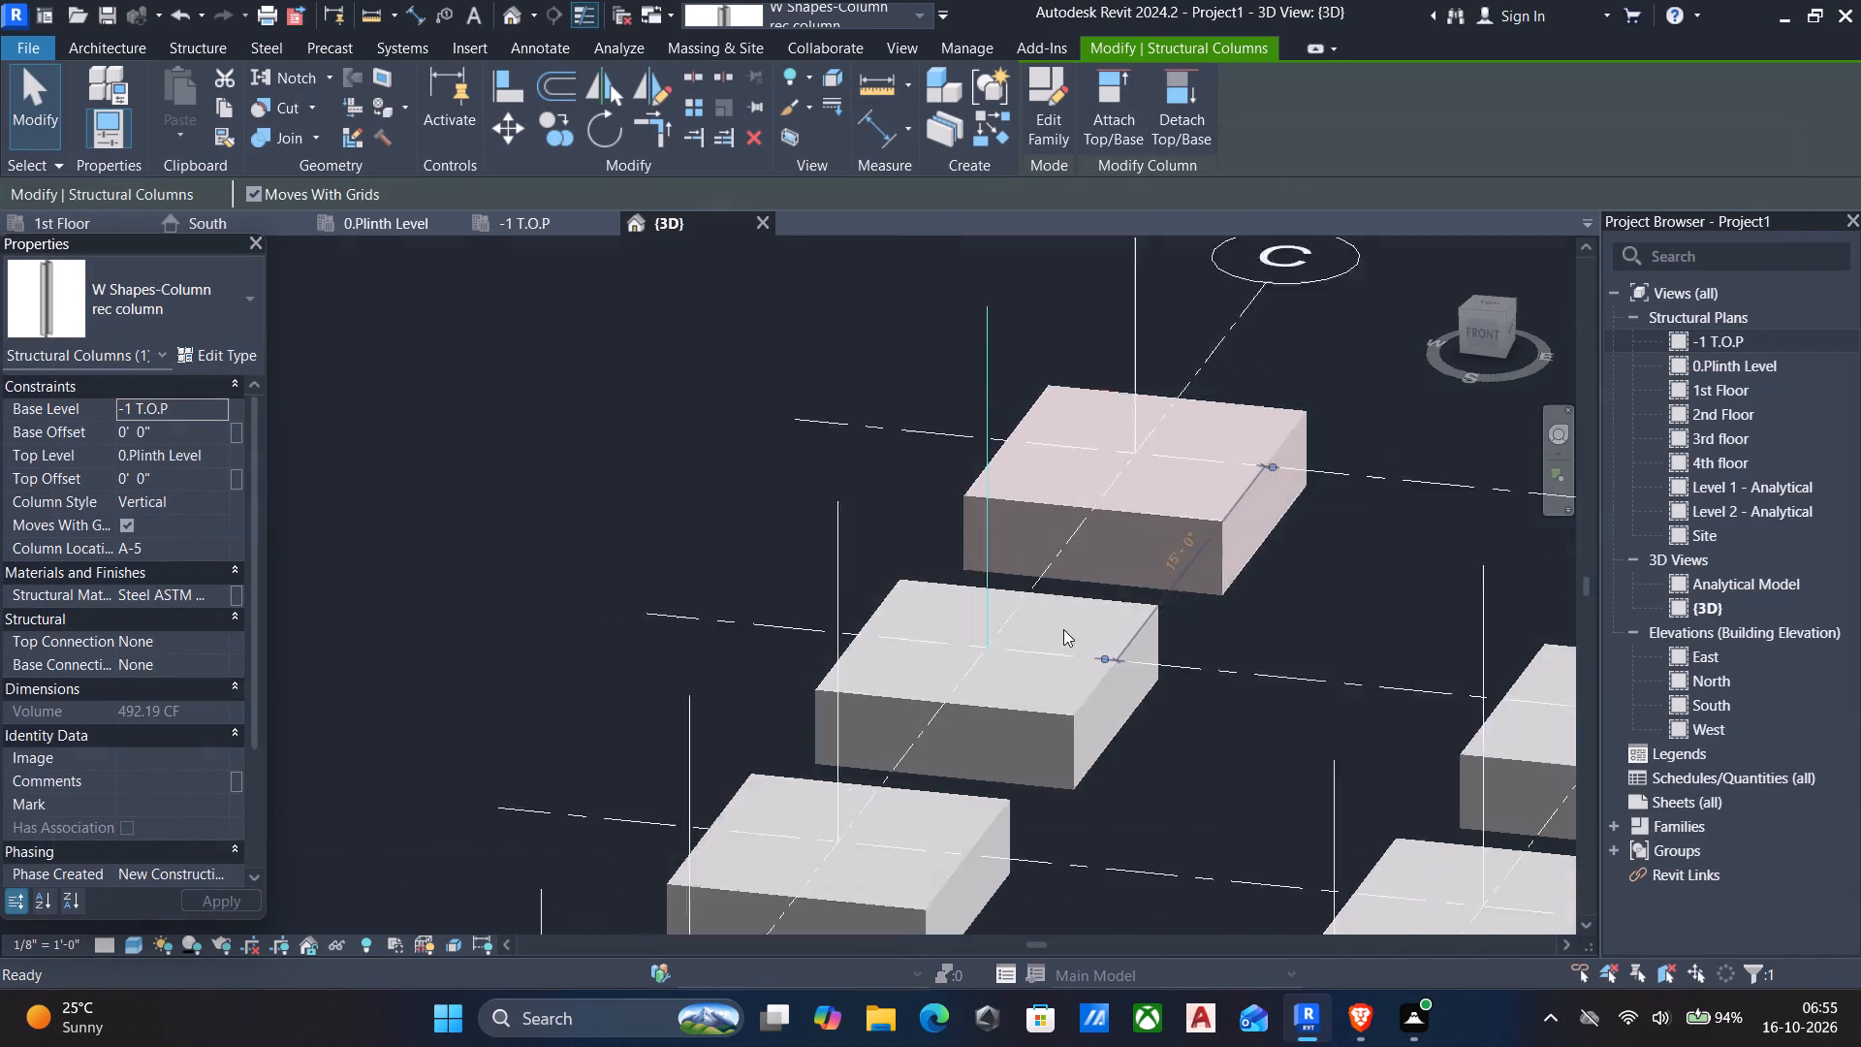
{"action": "scroll", "coordinate": [1063, 629], "scroll_direction": "down", "scroll_amount": 4}
{"action": "scroll", "coordinate": [1127, 684], "scroll_direction": "down", "scroll_amount": 5}
{"action": "middle_click_drag", "start_coordinate": [1170, 691], "coordinate": [239, 267]}
{"action": "scroll", "coordinate": [659, 445], "scroll_direction": "up", "scroll_amount": 4}
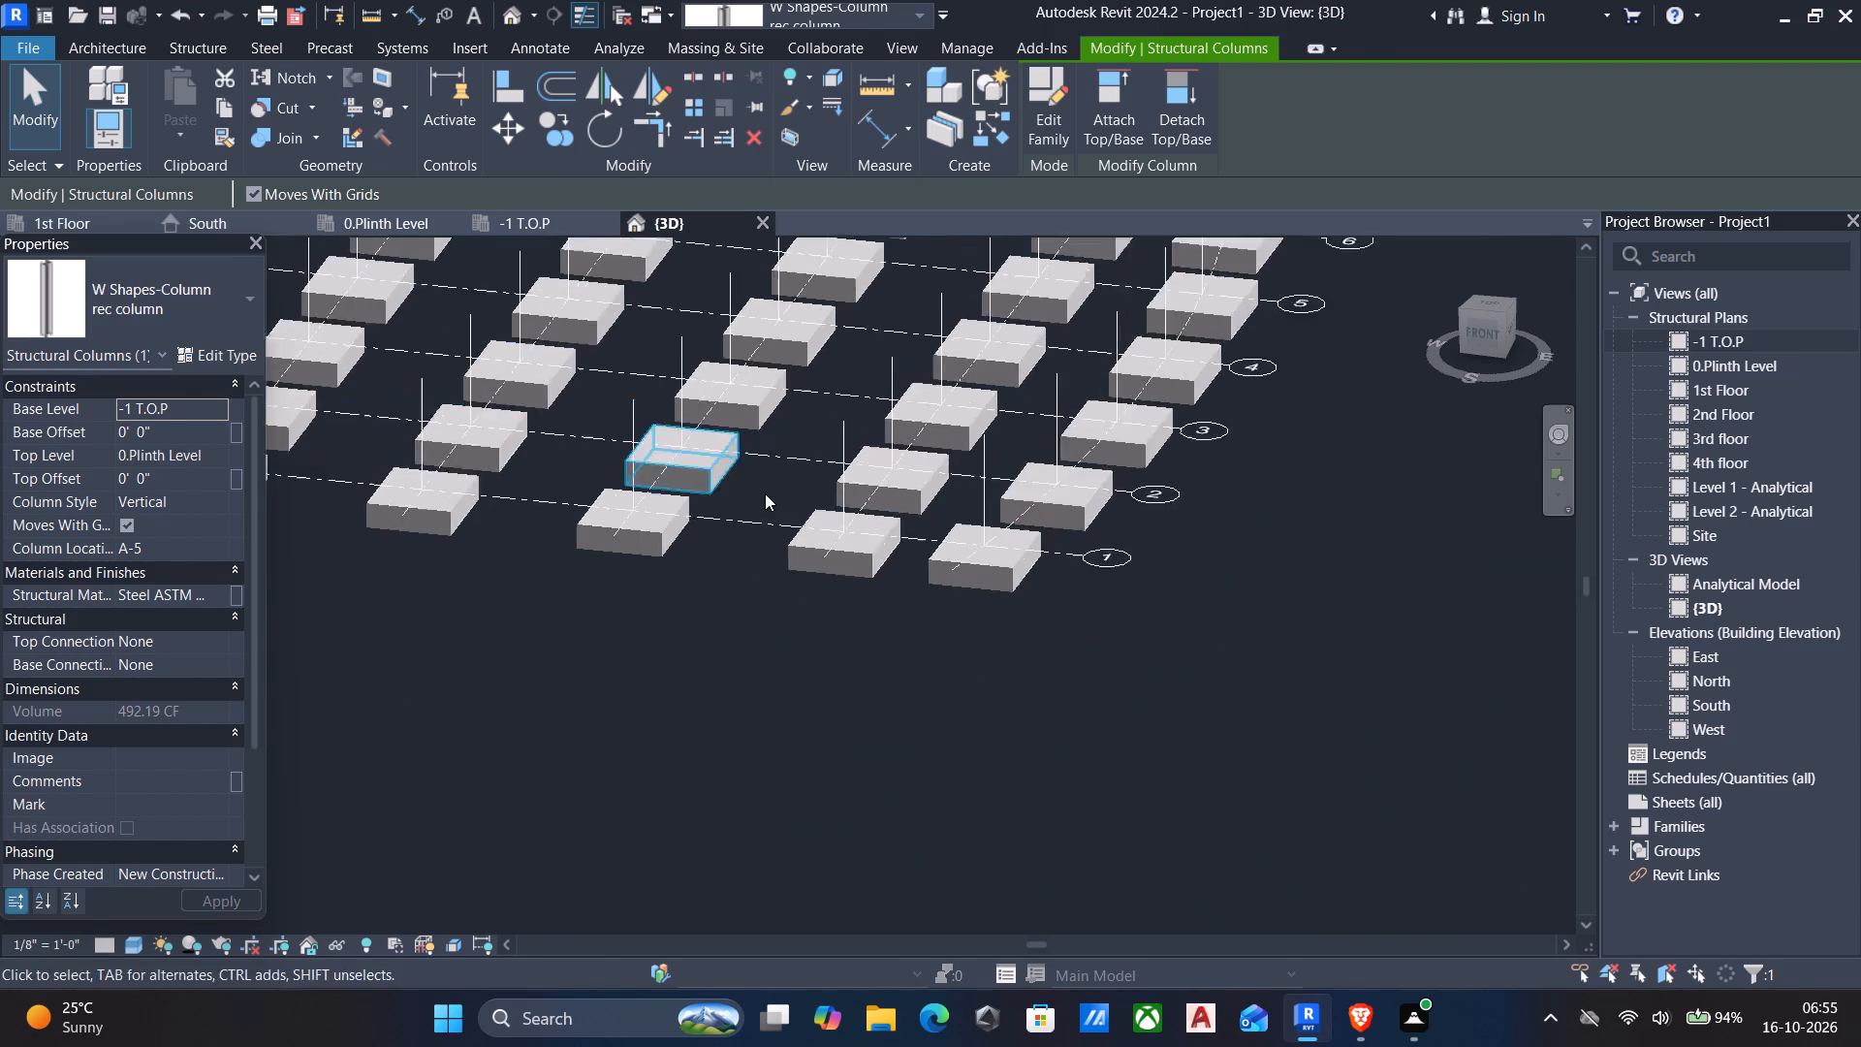
{"action": "scroll", "coordinate": [765, 493], "scroll_direction": "up", "scroll_amount": 1}
{"action": "scroll", "coordinate": [1155, 508], "scroll_direction": "up", "scroll_amount": 5}
{"action": "scroll", "coordinate": [1078, 481], "scroll_direction": "up", "scroll_amount": 5}
{"action": "middle_click_drag", "start_coordinate": [1076, 478], "coordinate": [1090, 593]}
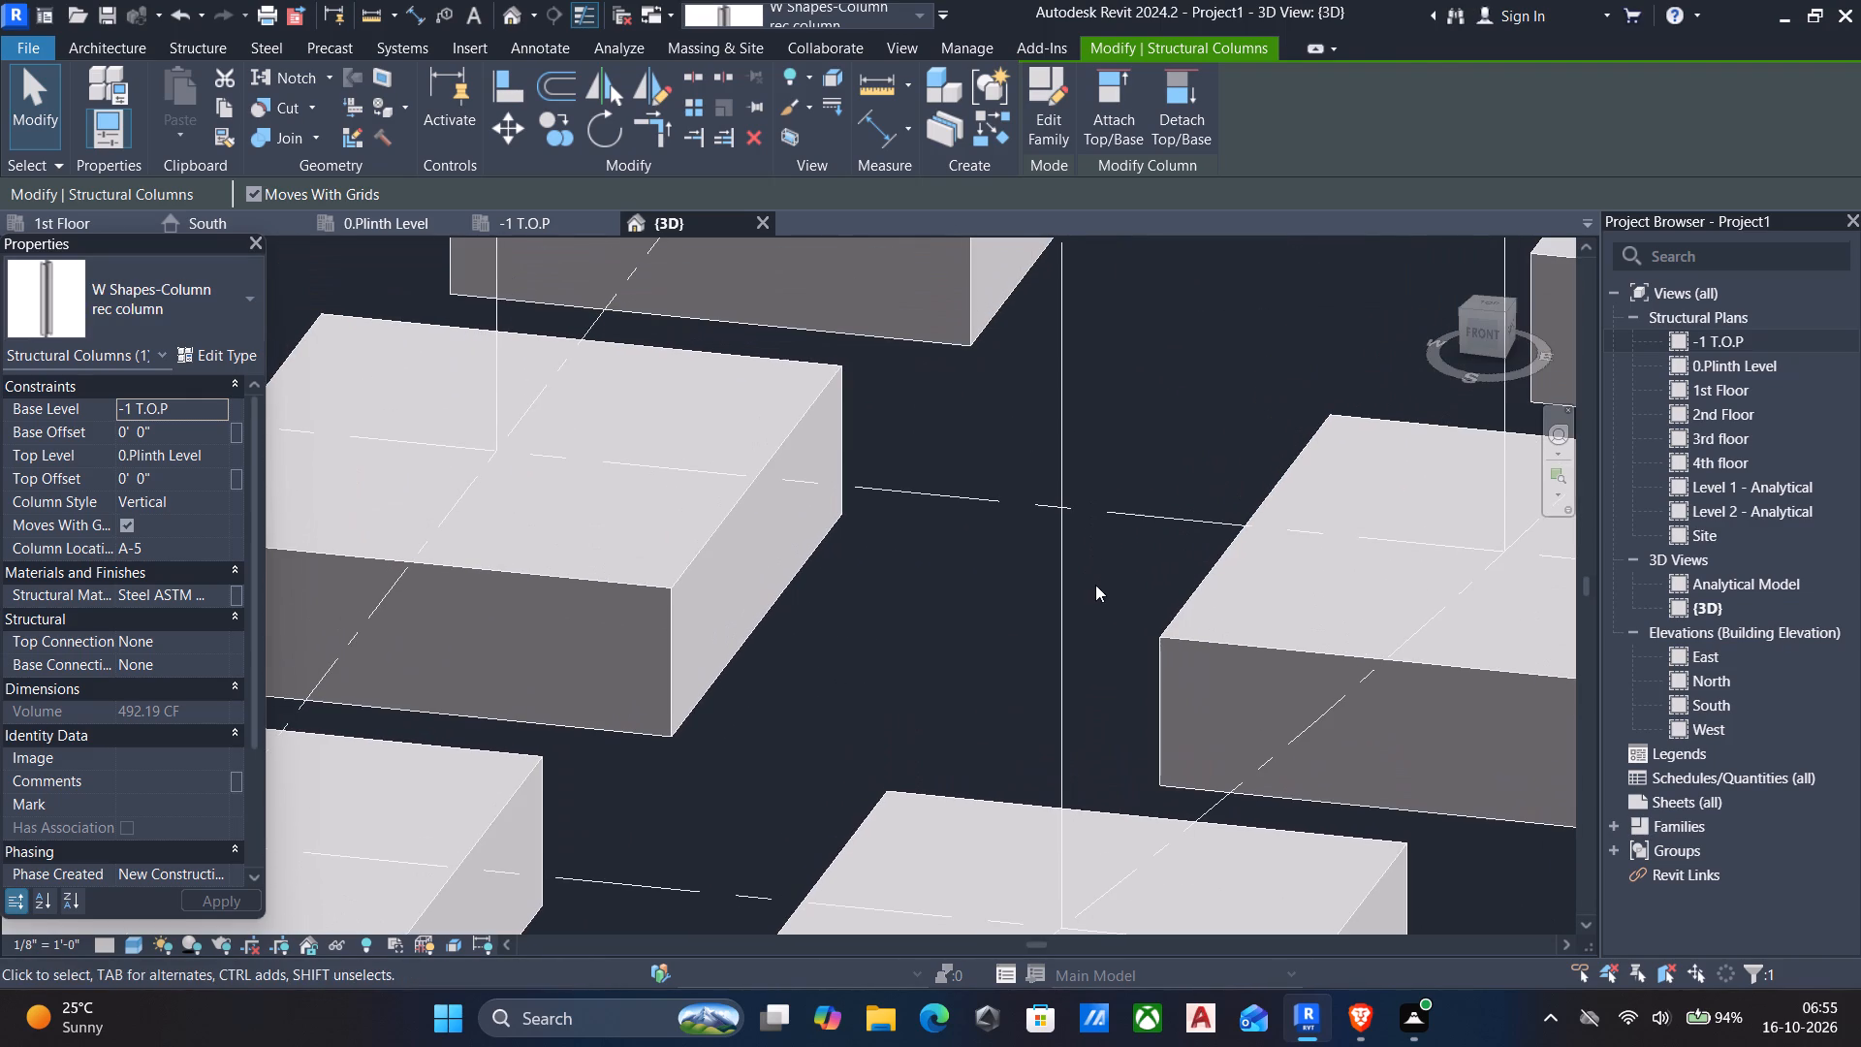
{"action": "key", "text": "Escape"}
{"action": "left_click", "coordinate": [1058, 549]}
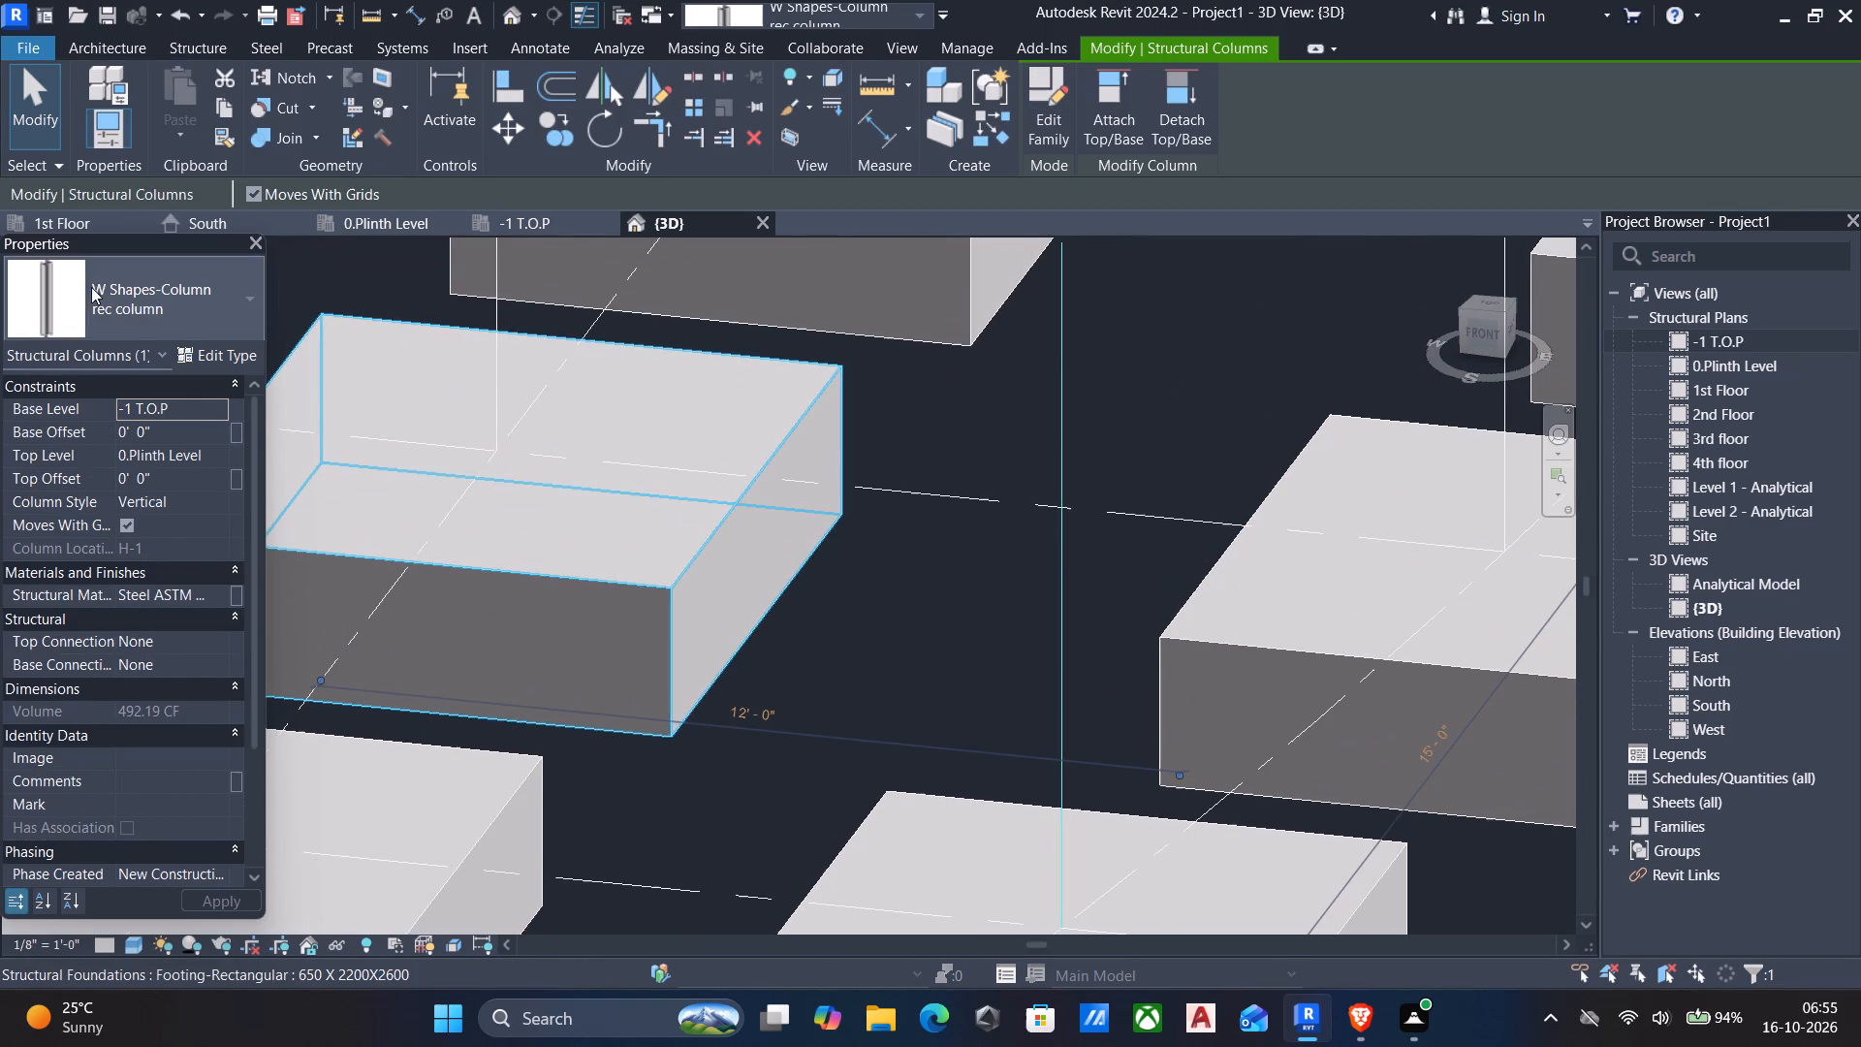
{"action": "left_click", "coordinate": [219, 361]}
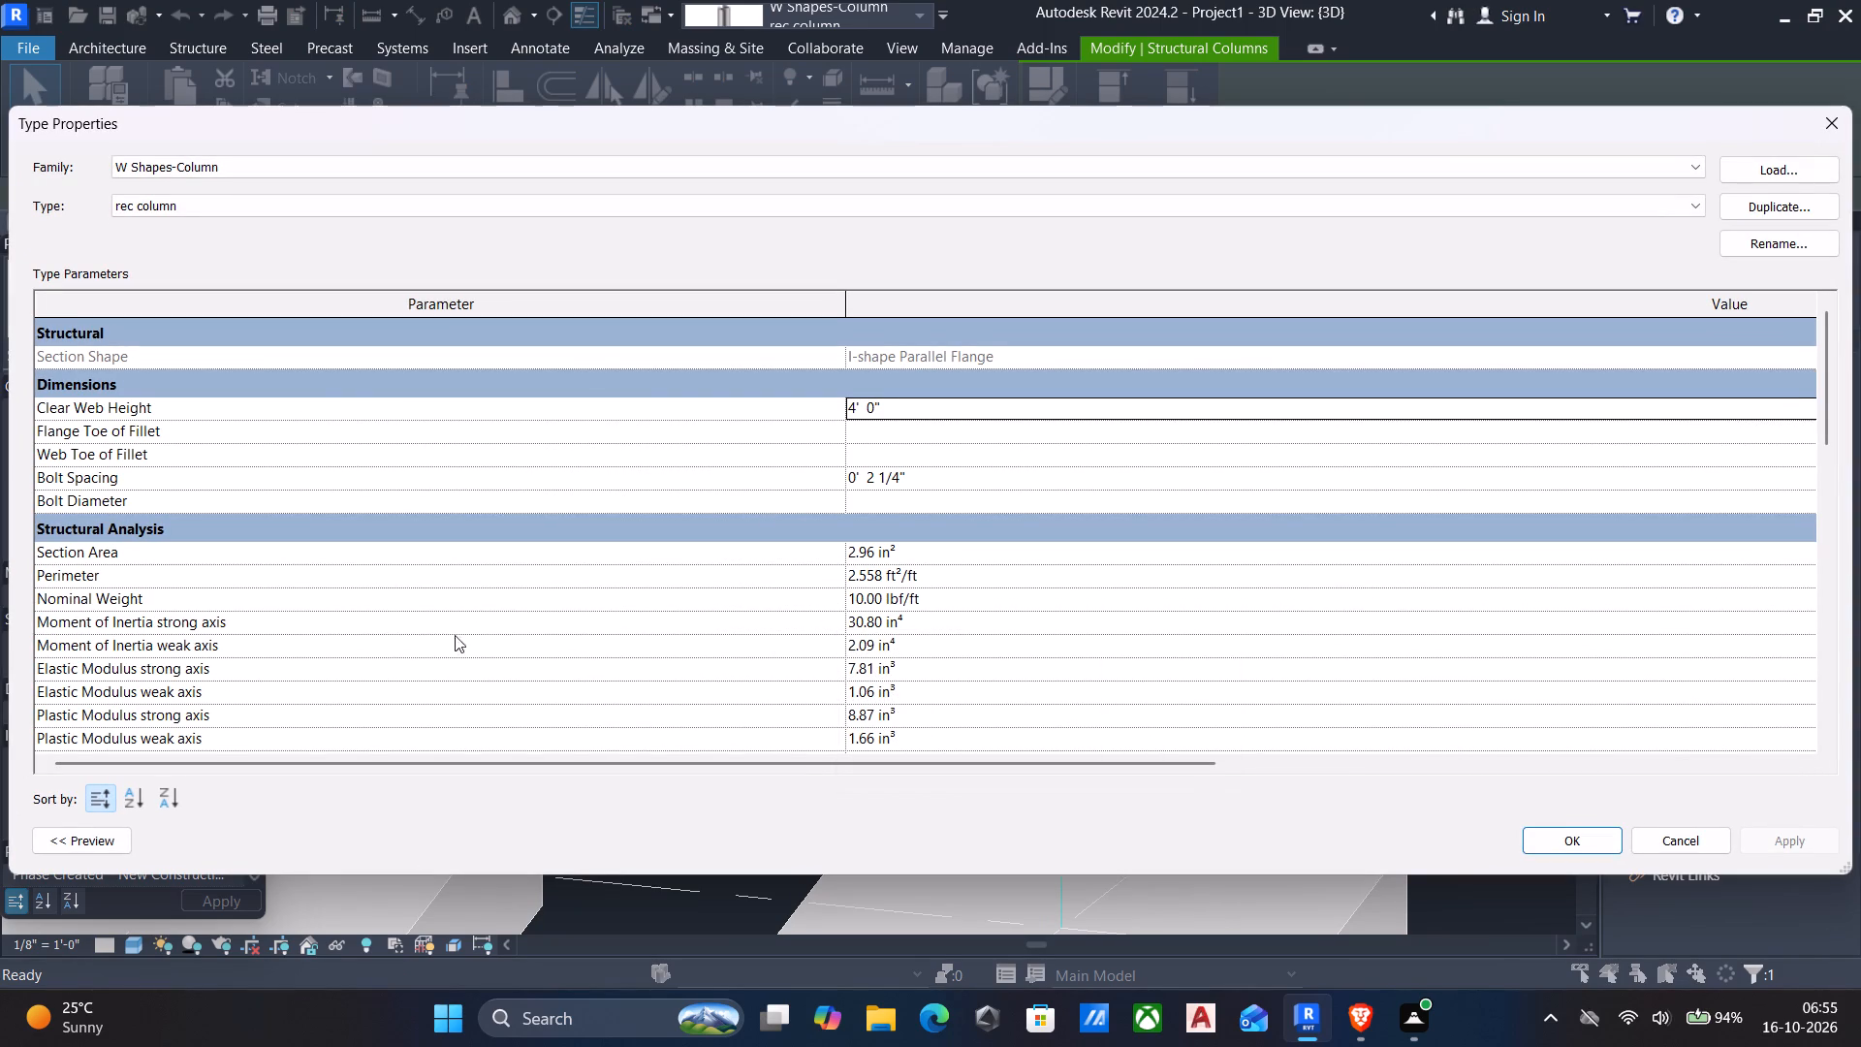
{"action": "scroll", "coordinate": [394, 665], "scroll_direction": "down", "scroll_amount": 2}
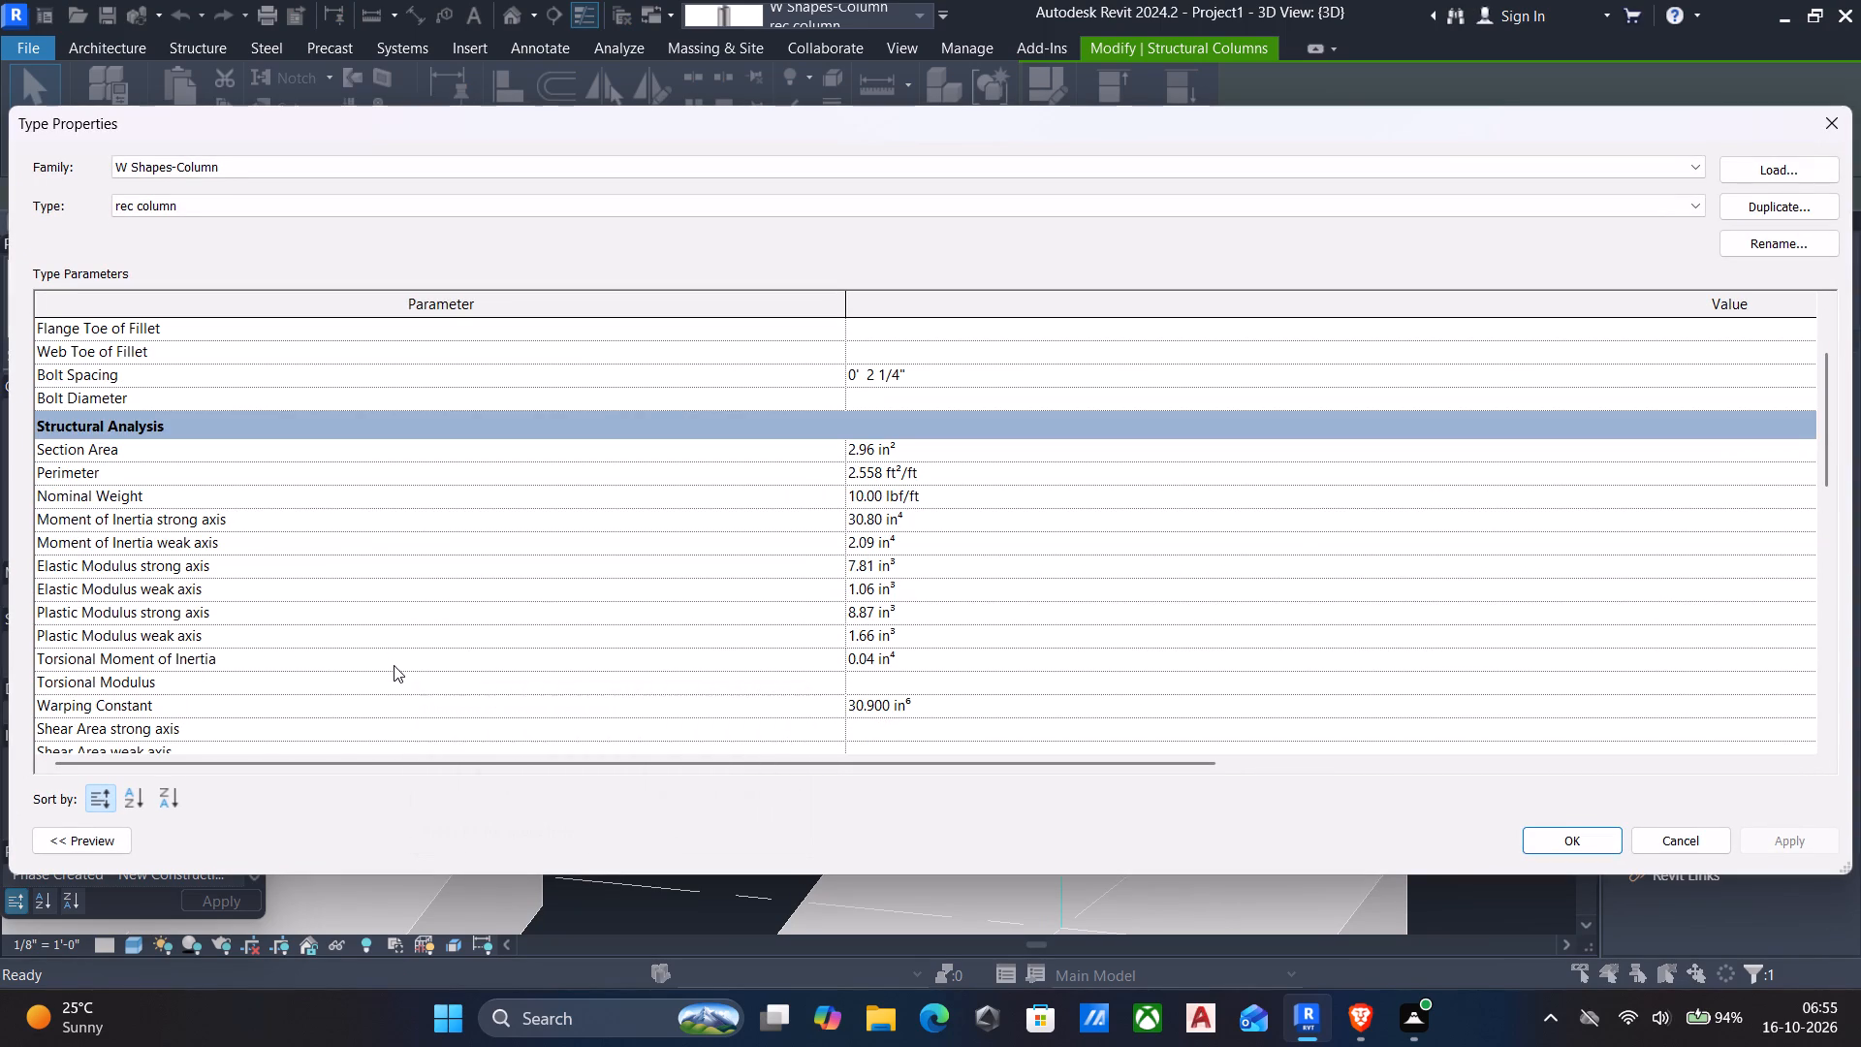
{"action": "scroll", "coordinate": [394, 665], "scroll_direction": "down", "scroll_amount": 6}
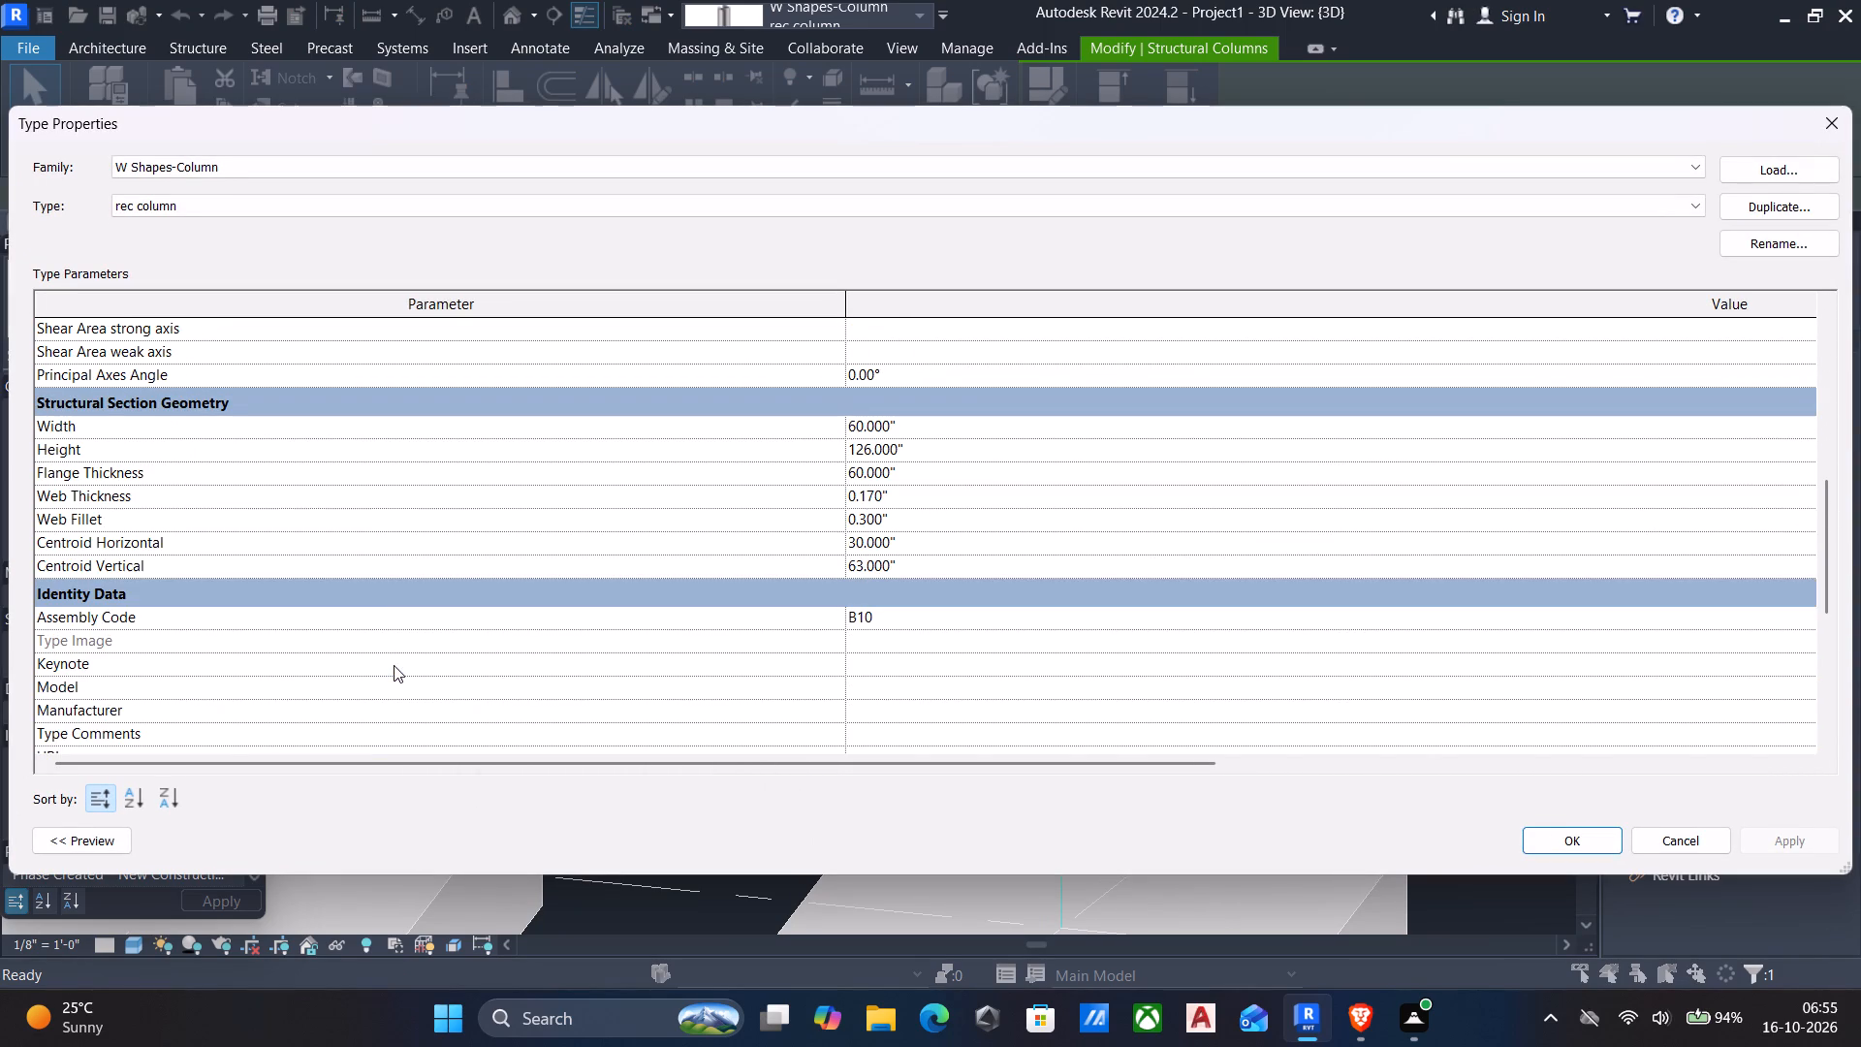
{"action": "scroll", "coordinate": [396, 654], "scroll_direction": "down", "scroll_amount": 1}
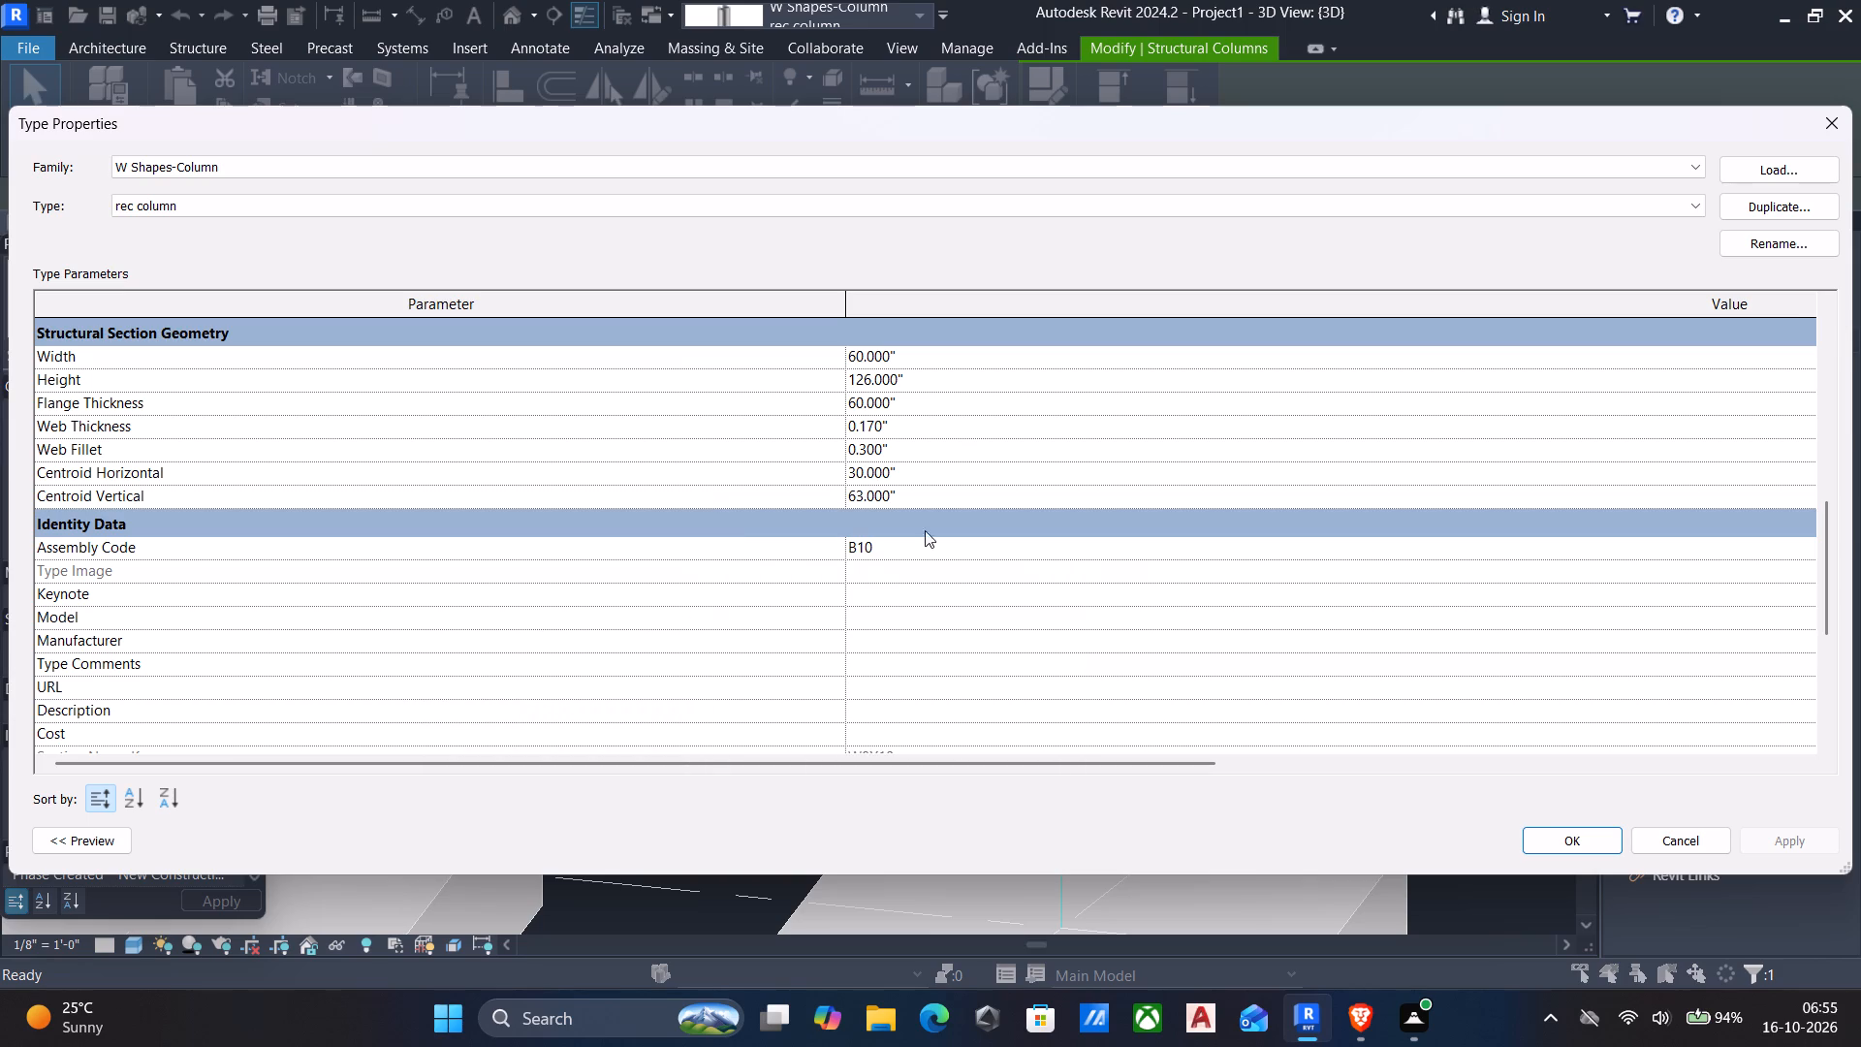
{"action": "left_click", "coordinate": [932, 426]}
{"action": "left_click", "coordinate": [932, 427]}
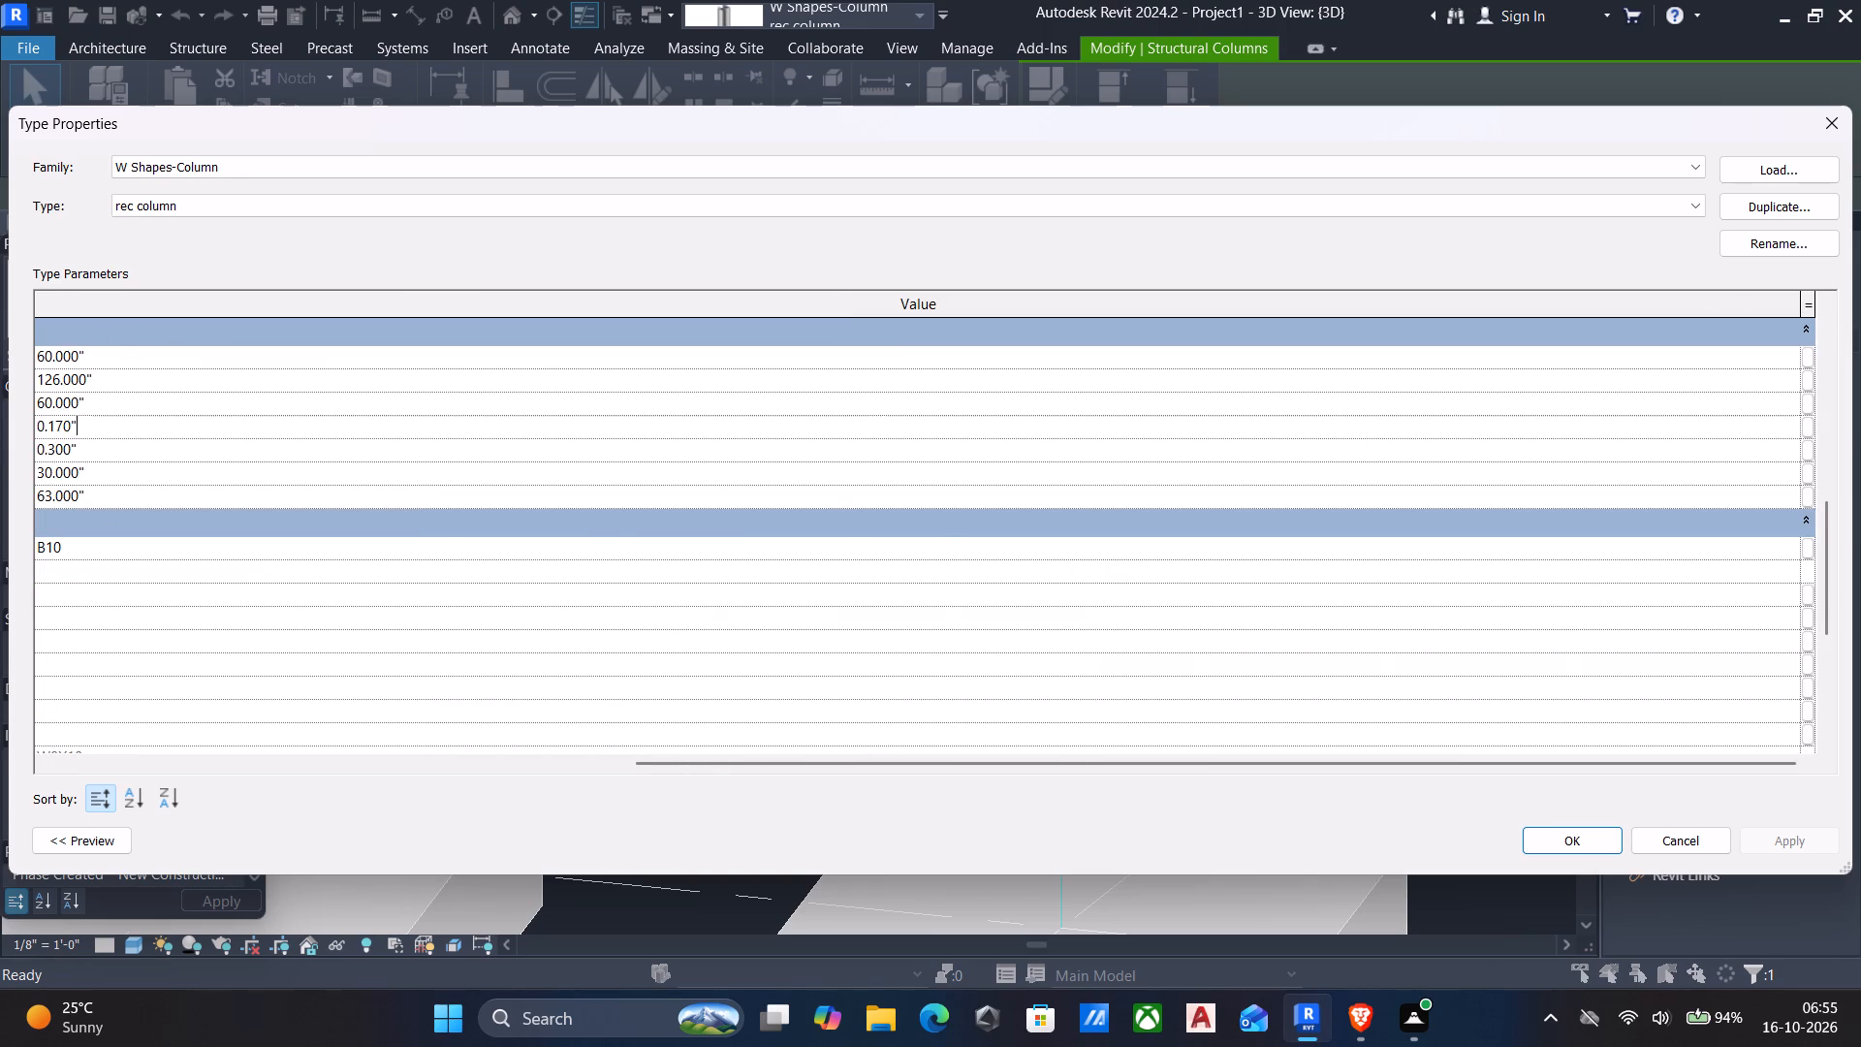
{"action": "left_click_drag", "start_coordinate": [301, 429], "coordinate": [151, 410]}
{"action": "left_click_drag", "start_coordinate": [151, 410], "coordinate": [0, 396]}
{"action": "type", "text": "4'"}
{"action": "key", "text": "Return"}
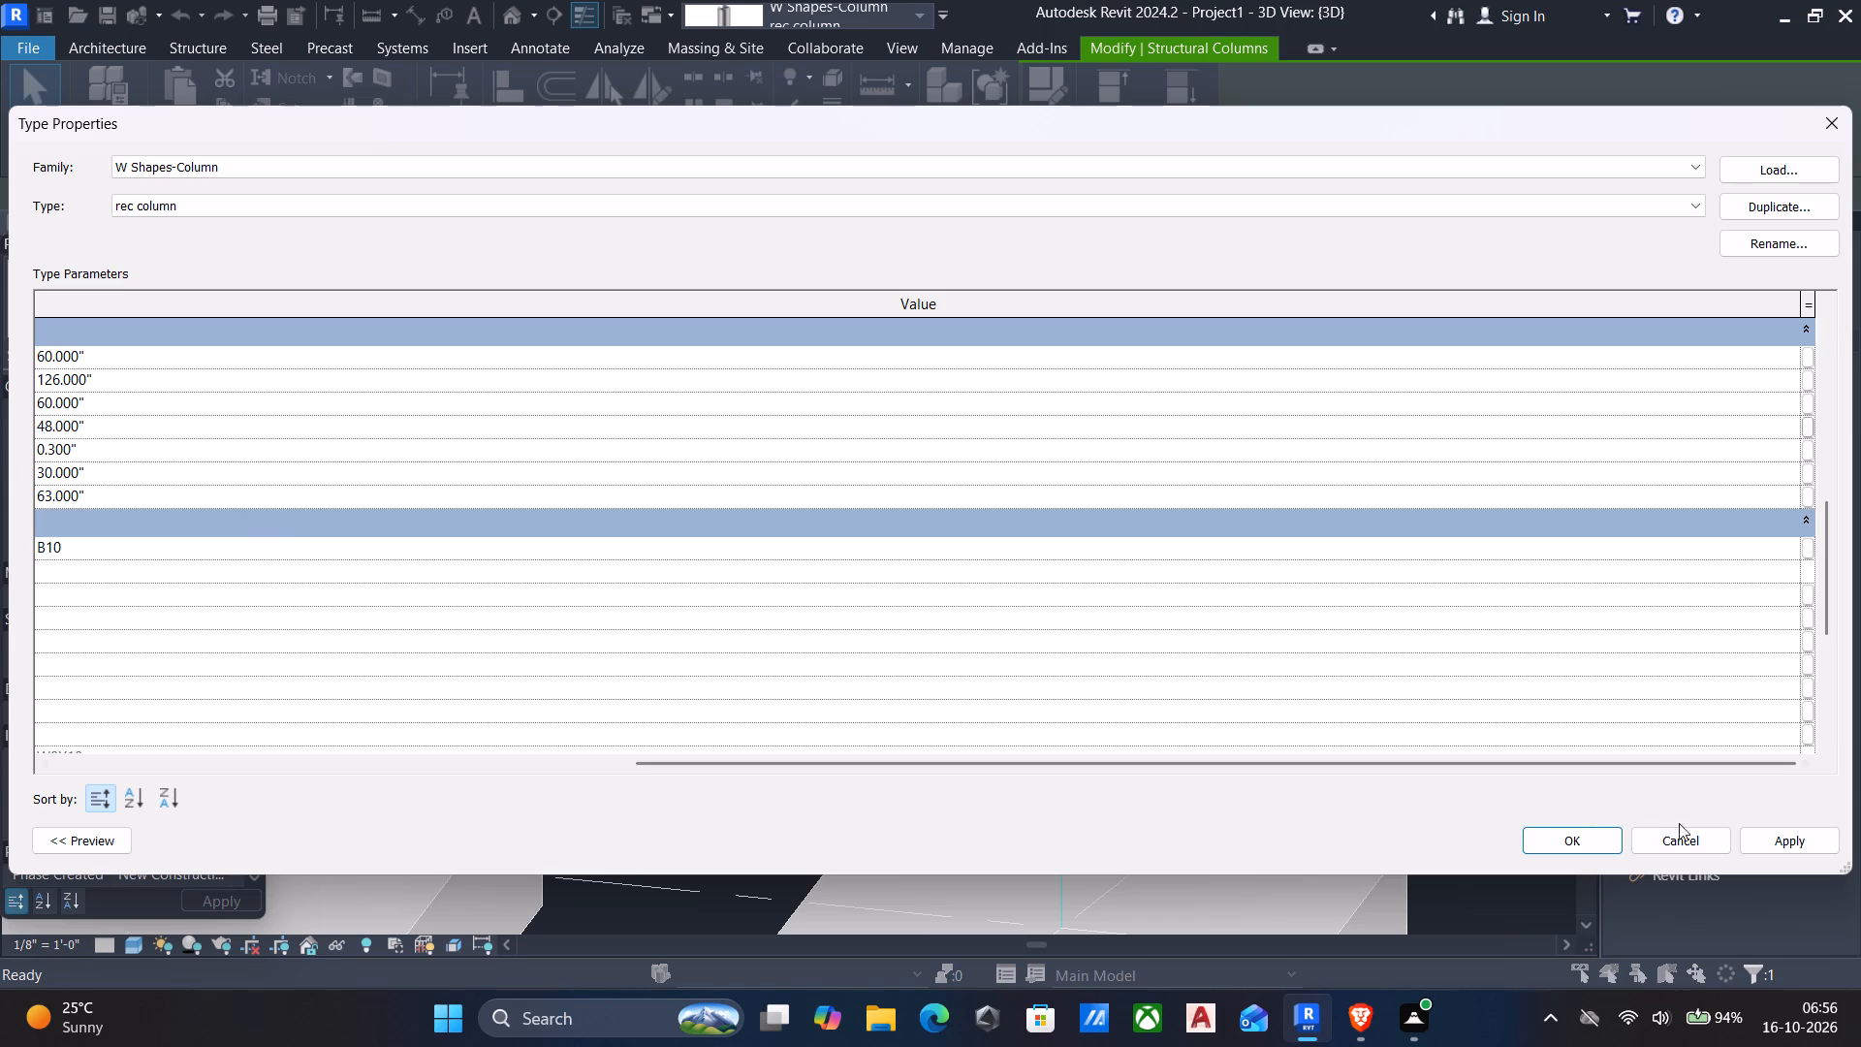
{"action": "left_click", "coordinate": [1793, 847]}
{"action": "left_click", "coordinate": [1530, 832]}
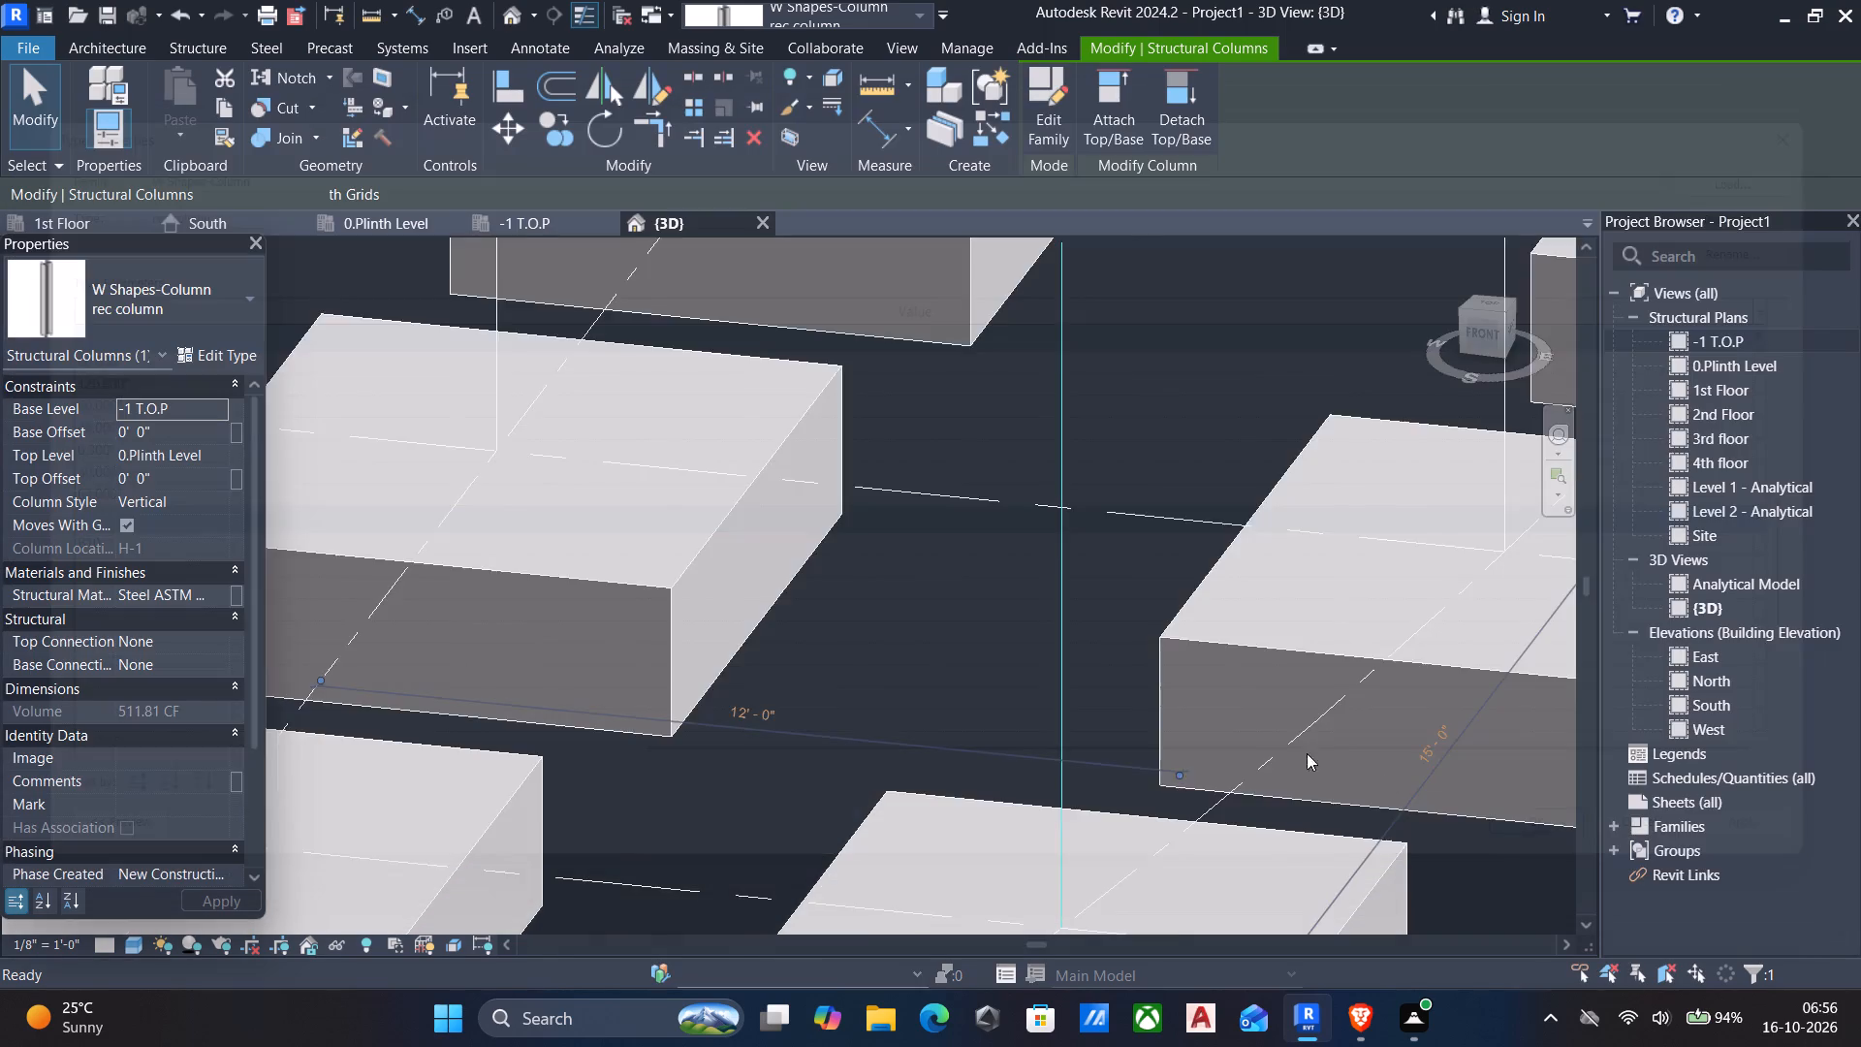
Examine the resized columns across the whole footing grid in the 3D view.
{"action": "scroll", "coordinate": [1282, 746], "scroll_direction": "down", "scroll_amount": 6}
{"action": "middle_click_drag", "start_coordinate": [1266, 754], "coordinate": [990, 622]}
{"action": "scroll", "coordinate": [983, 619], "scroll_direction": "down", "scroll_amount": 5}
{"action": "middle_click_drag", "start_coordinate": [981, 619], "coordinate": [981, 620]}
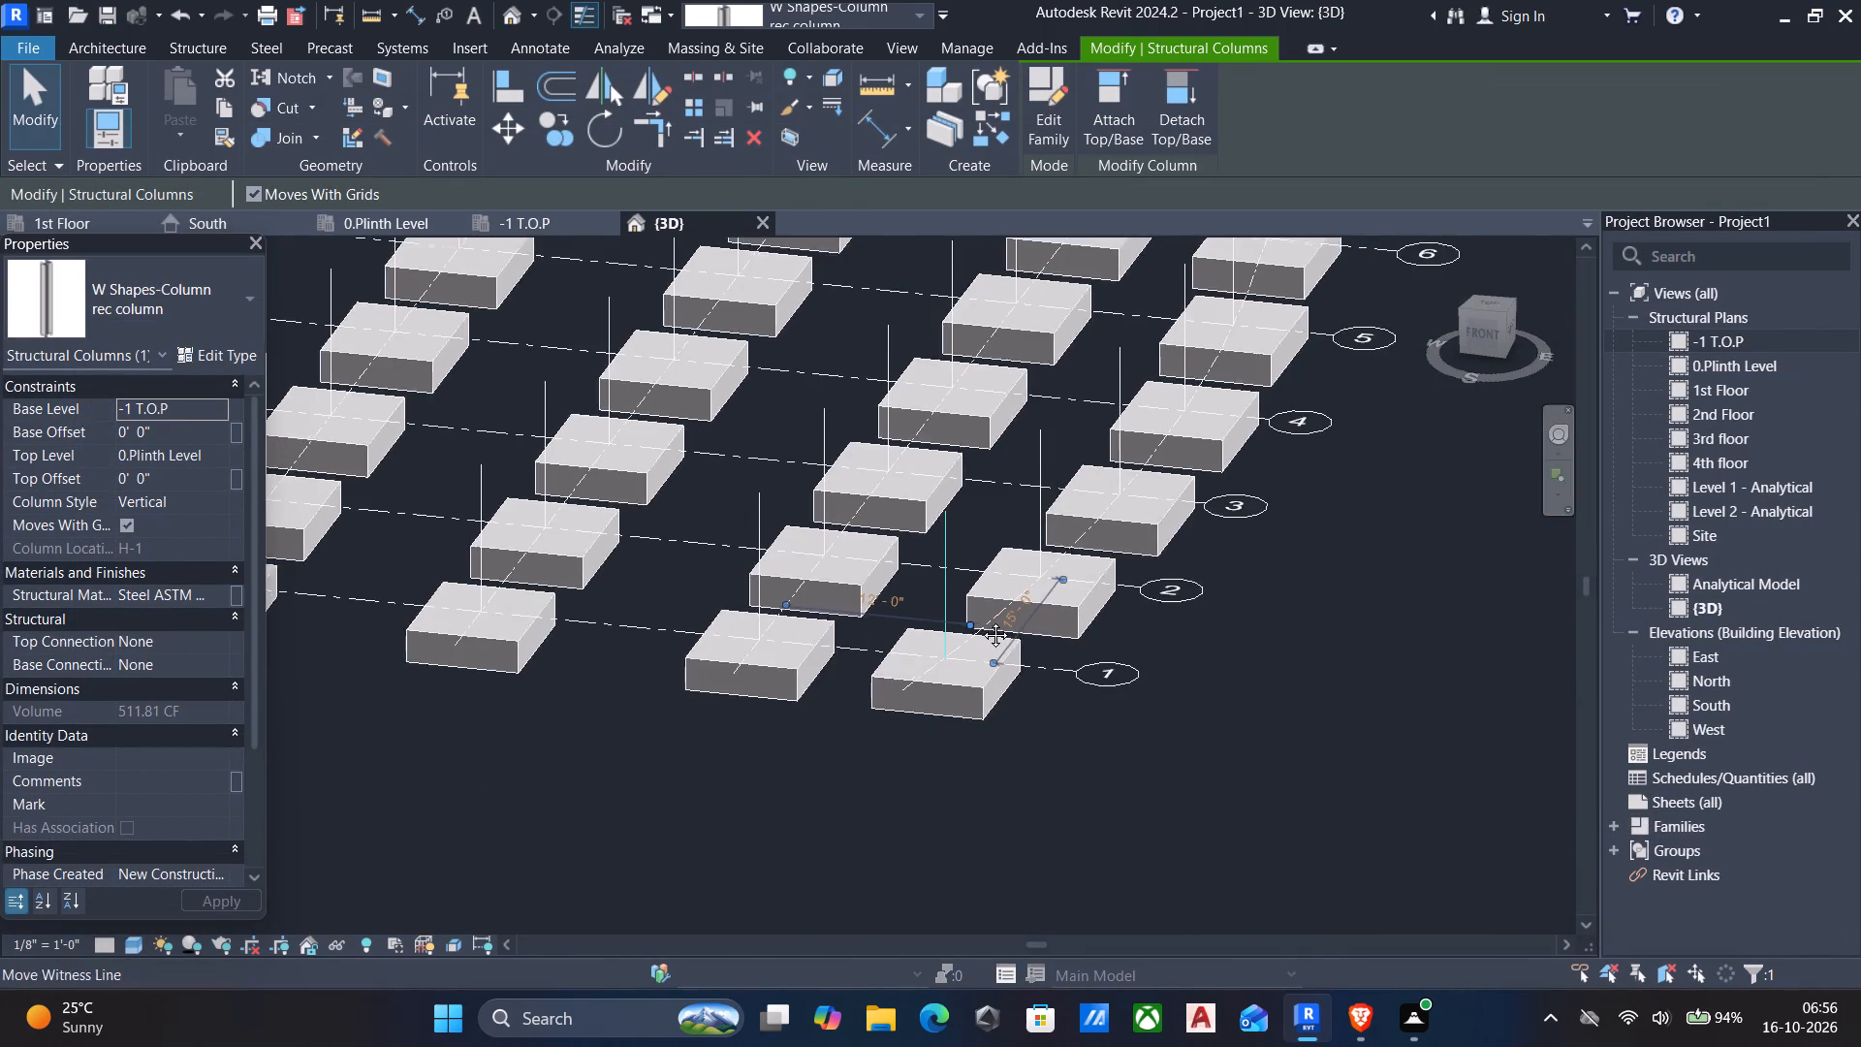
{"action": "middle_click_drag", "start_coordinate": [981, 620], "coordinate": [1102, 749]}
{"action": "middle_click_drag", "start_coordinate": [928, 592], "coordinate": [1226, 775]}
{"action": "scroll", "coordinate": [1107, 668], "scroll_direction": "down", "scroll_amount": 6}
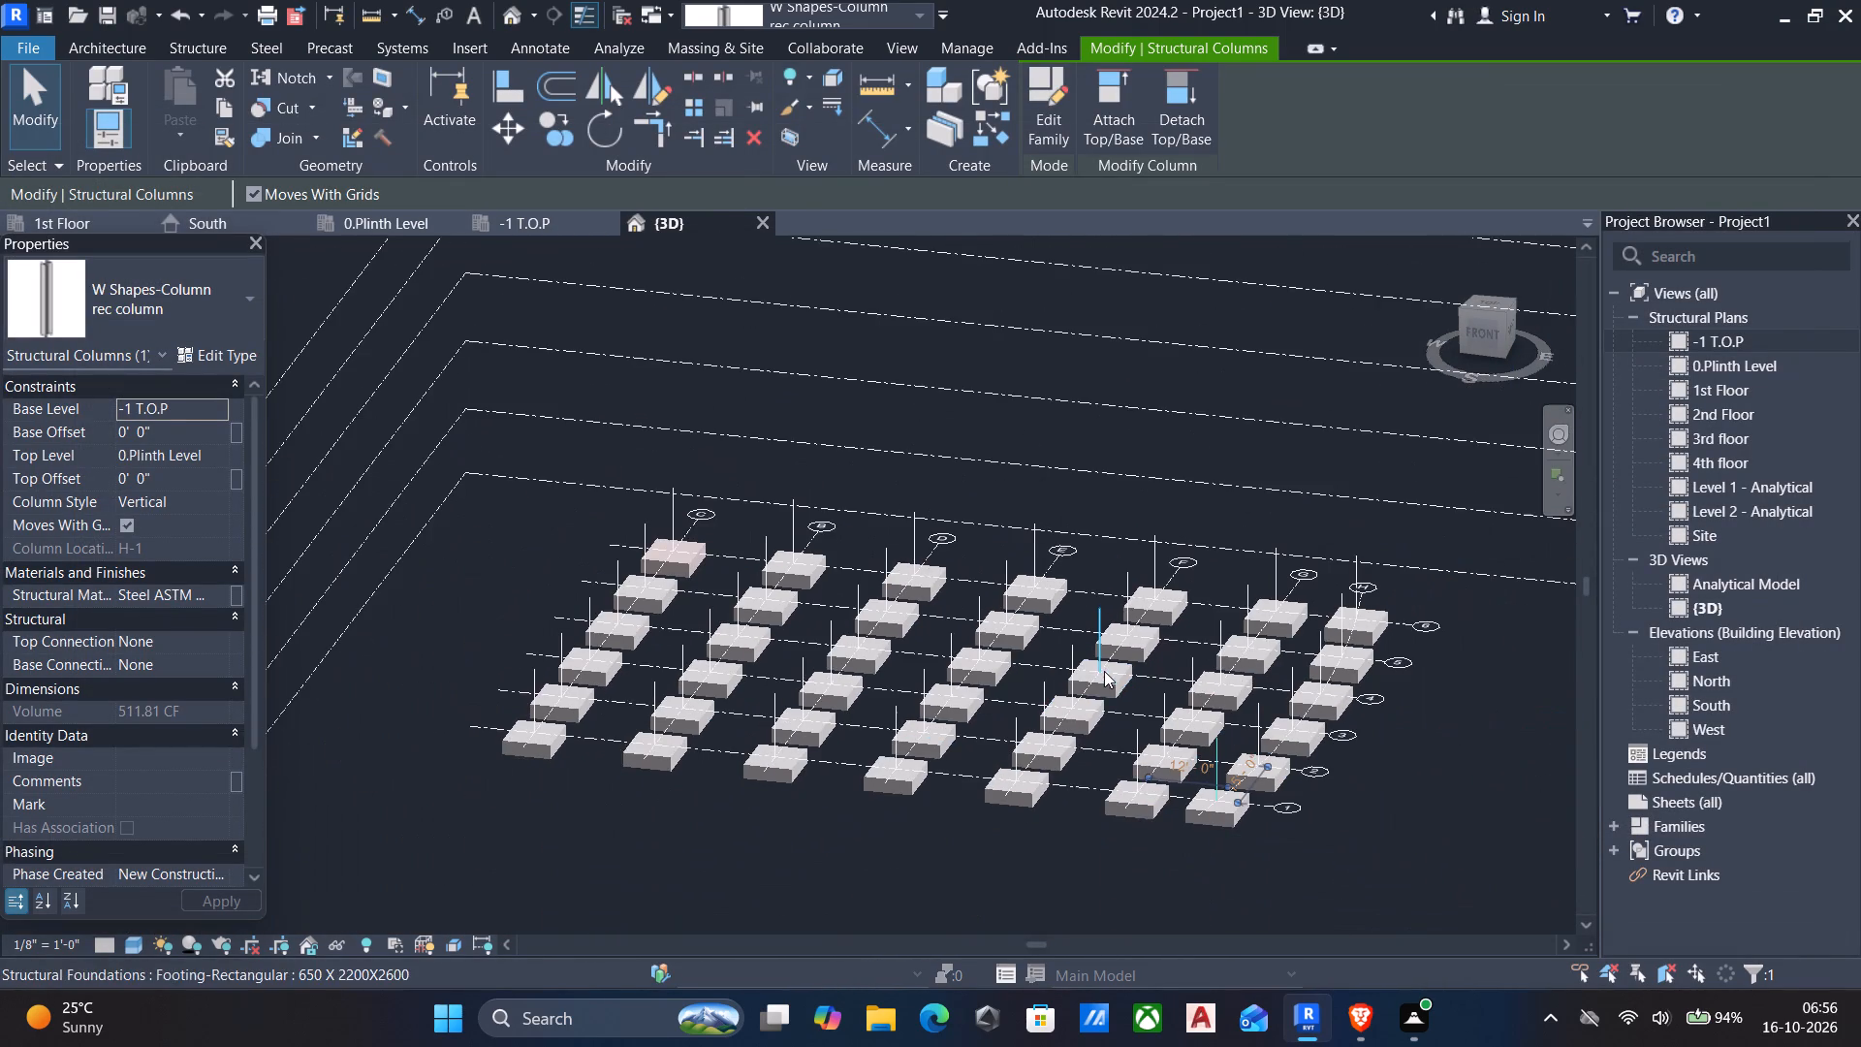
{"action": "middle_click_drag", "start_coordinate": [1101, 677], "coordinate": [1099, 667]}
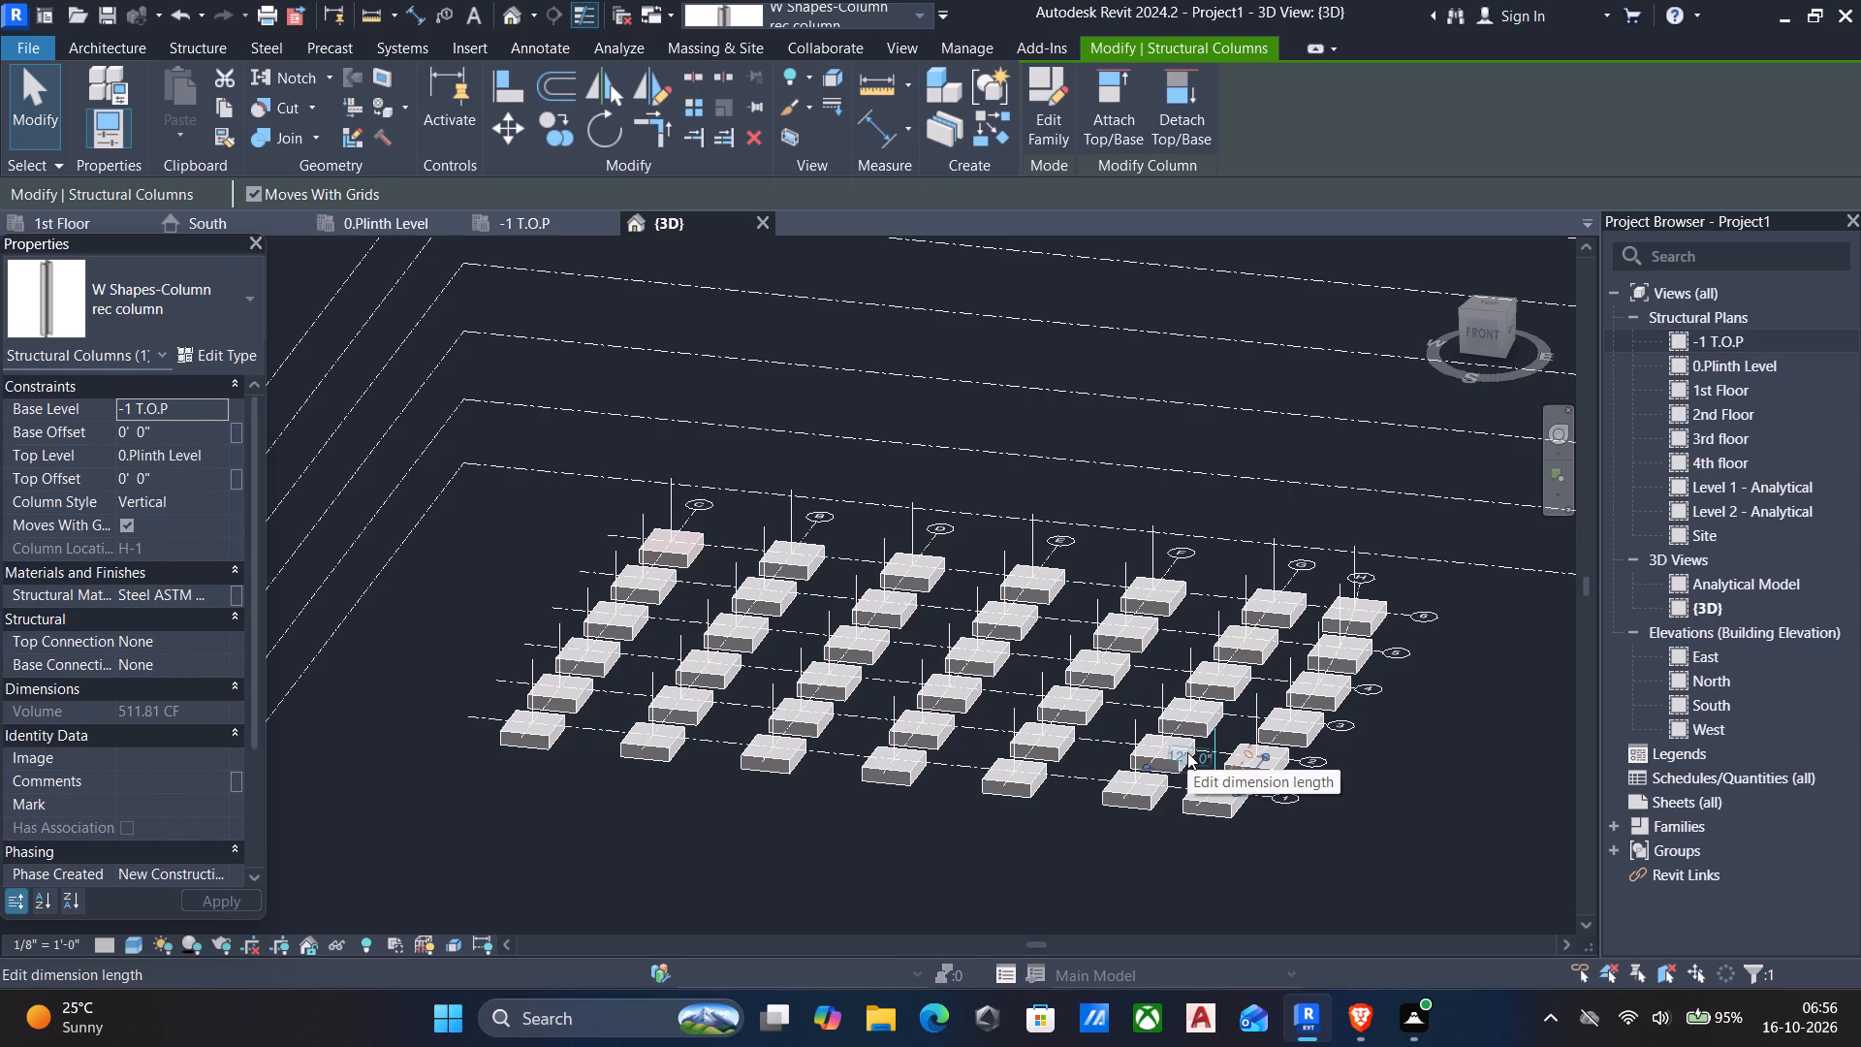
Examine the rec column type's dimension, structural analysis and identity parameters for the column at A-5.
{"action": "scroll", "coordinate": [636, 527], "scroll_direction": "up", "scroll_amount": 4}
{"action": "left_click", "coordinate": [647, 521]}
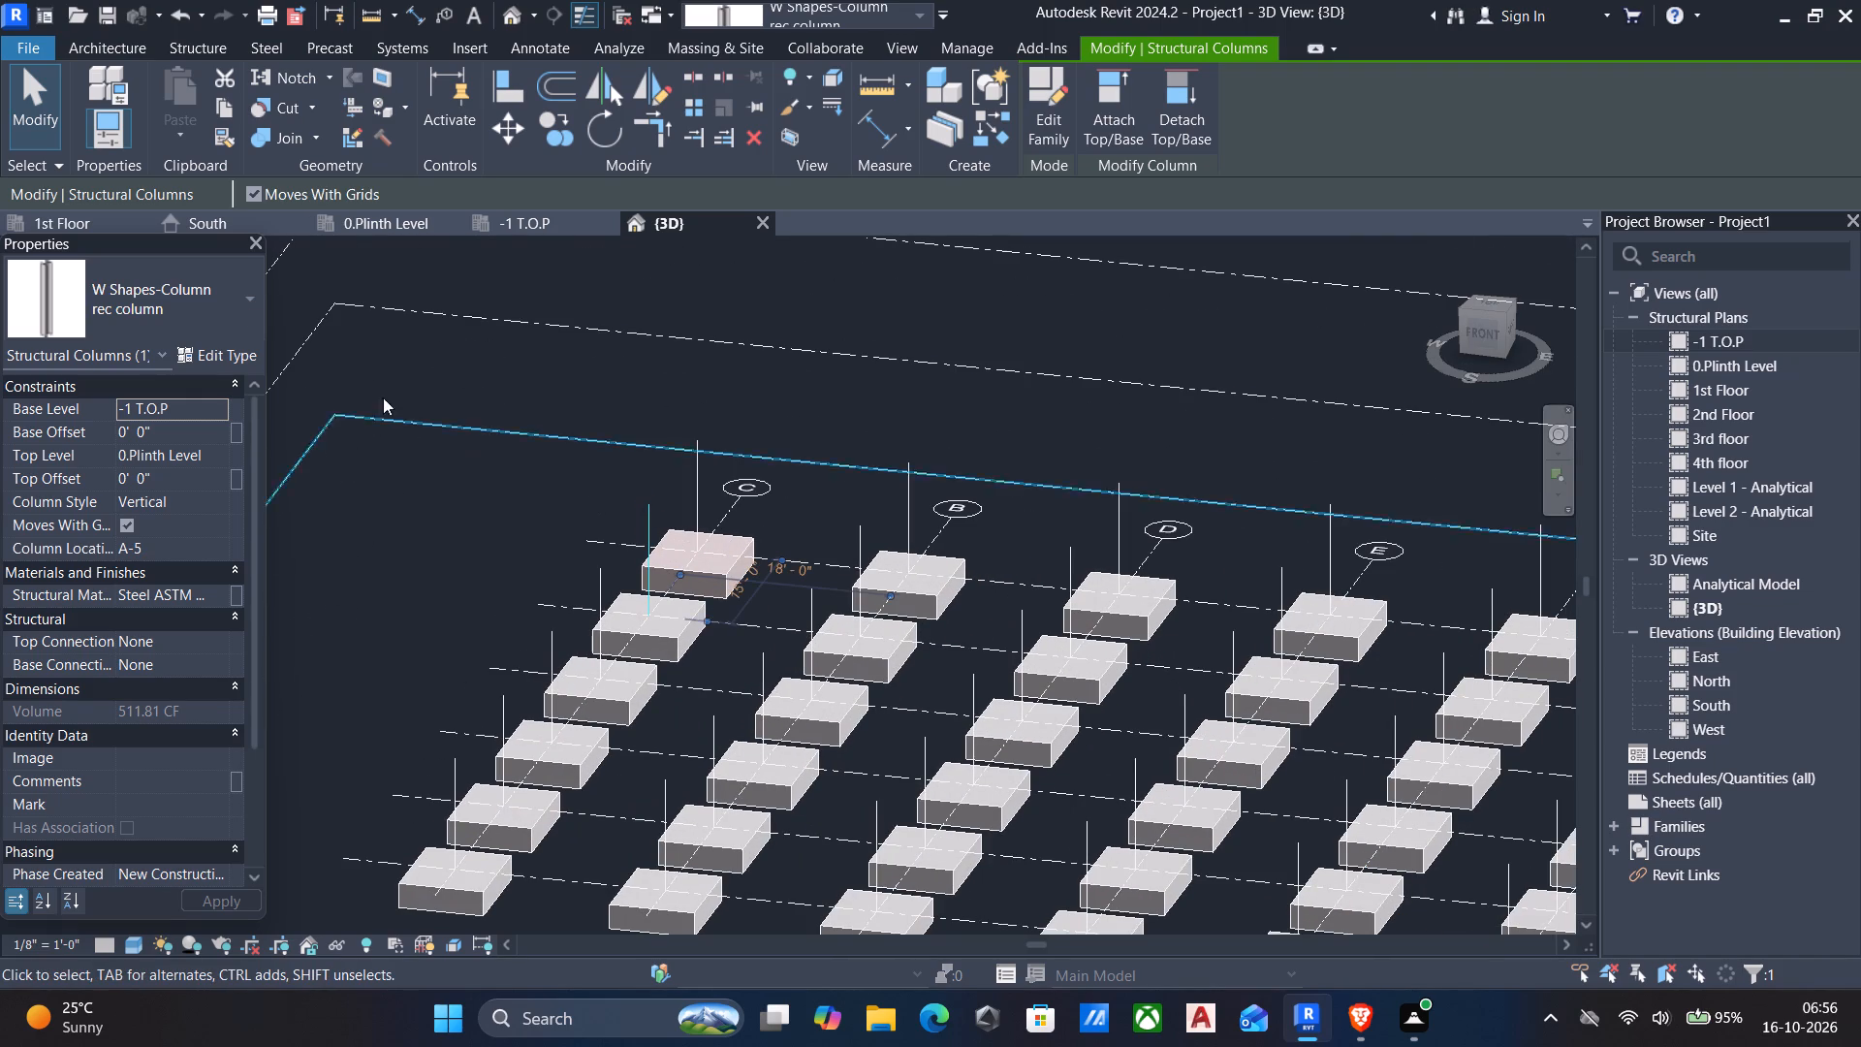
{"action": "left_click", "coordinate": [225, 352]}
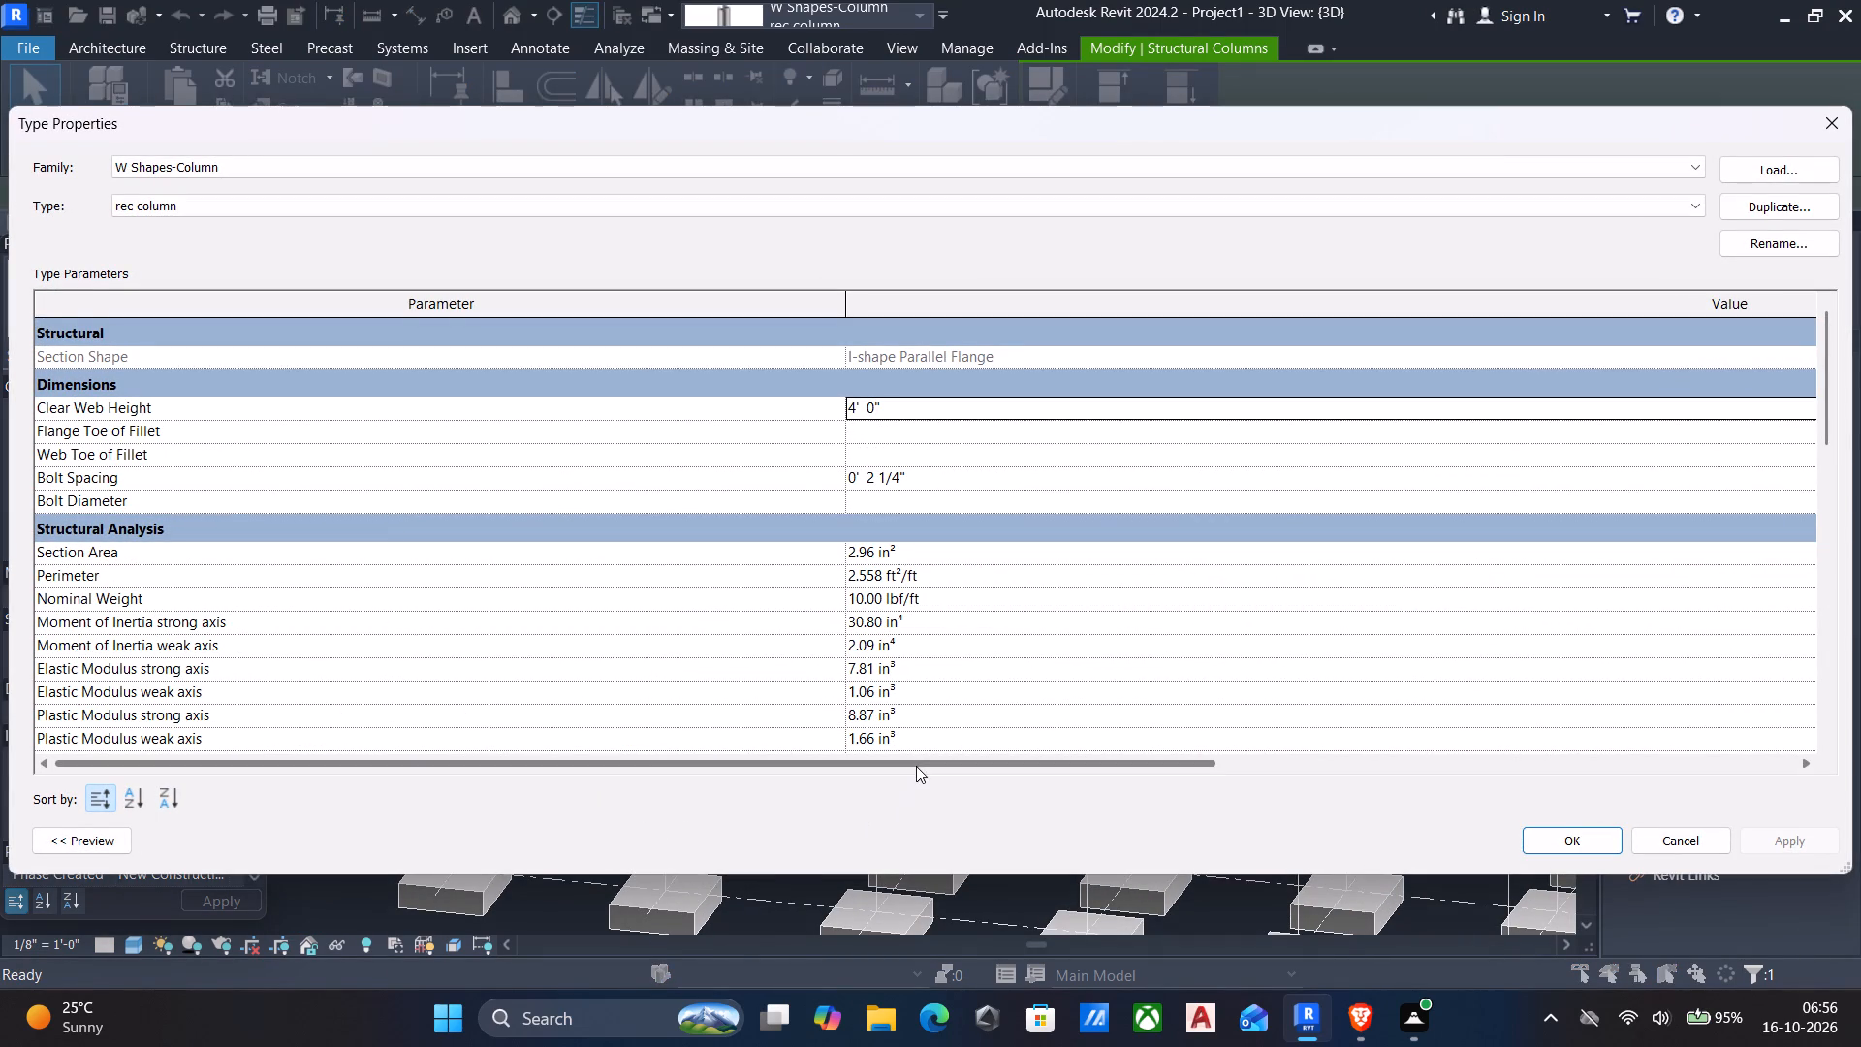
{"action": "left_click_drag", "start_coordinate": [916, 766], "coordinate": [1339, 763]}
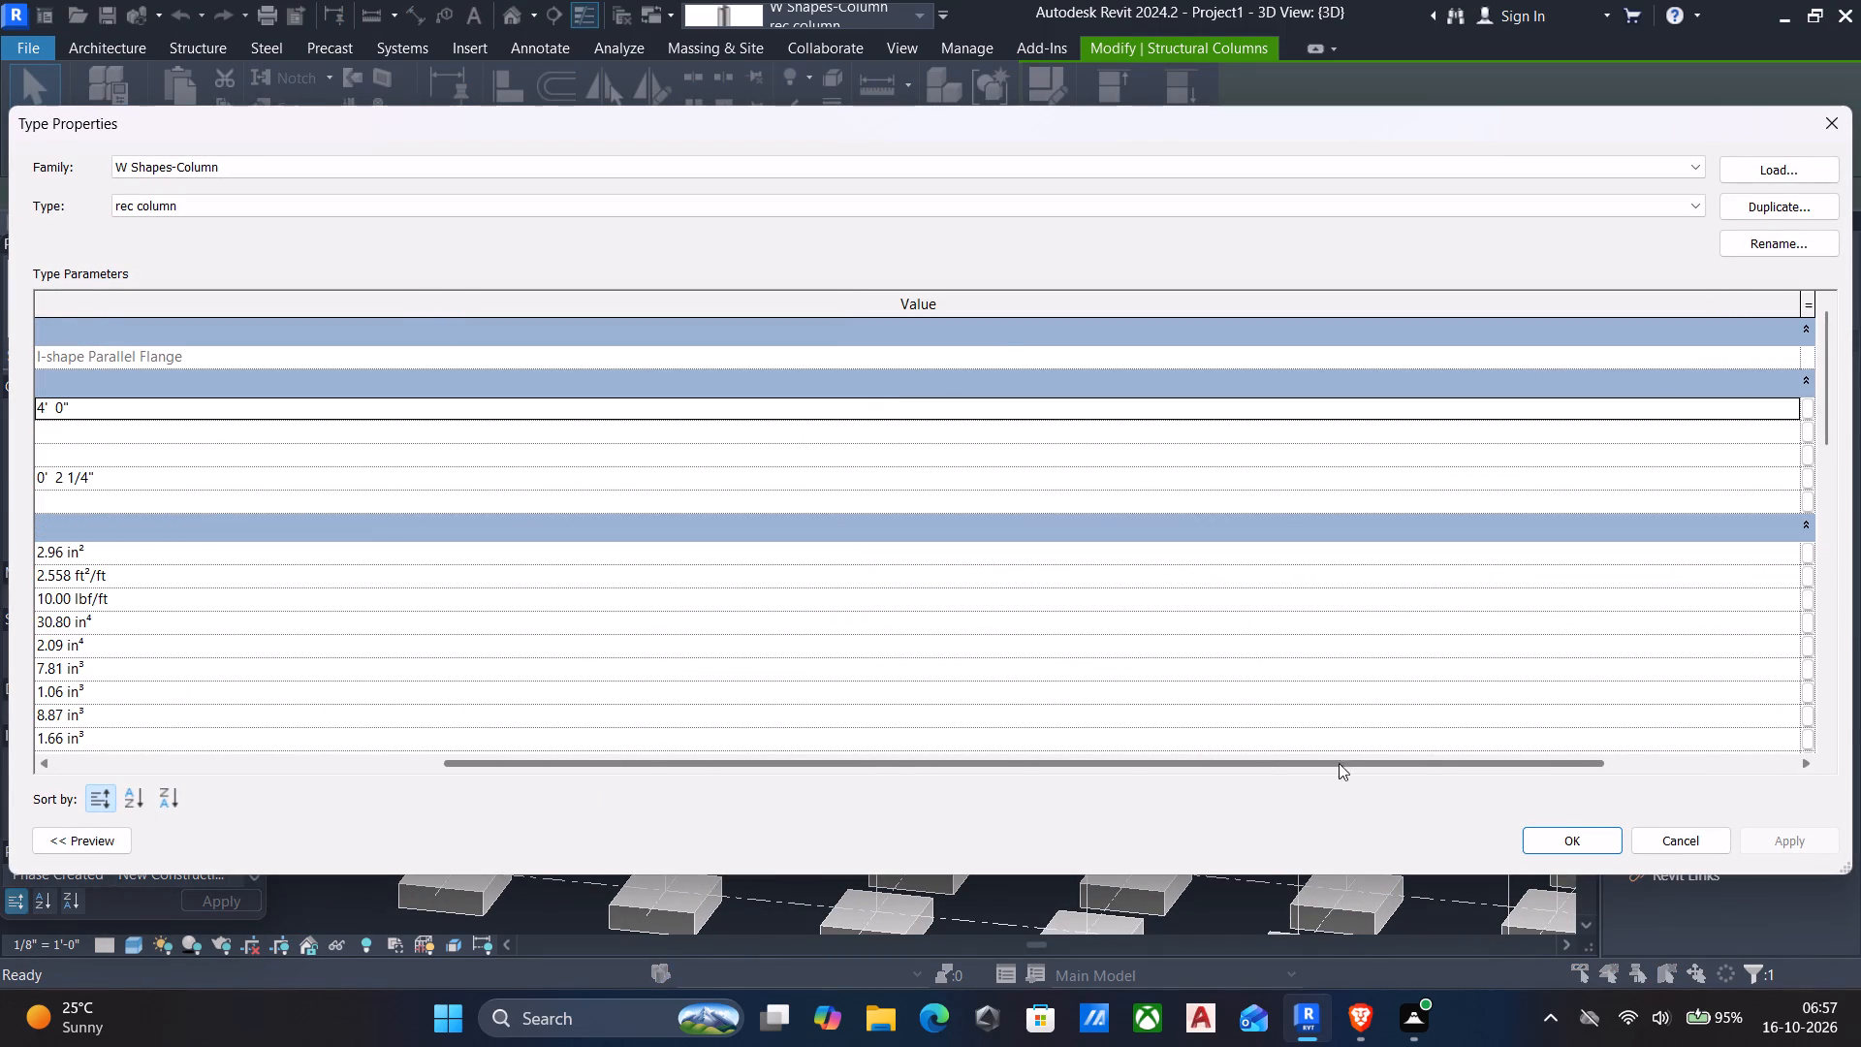
{"action": "left_click_drag", "start_coordinate": [1339, 763], "coordinate": [221, 672]}
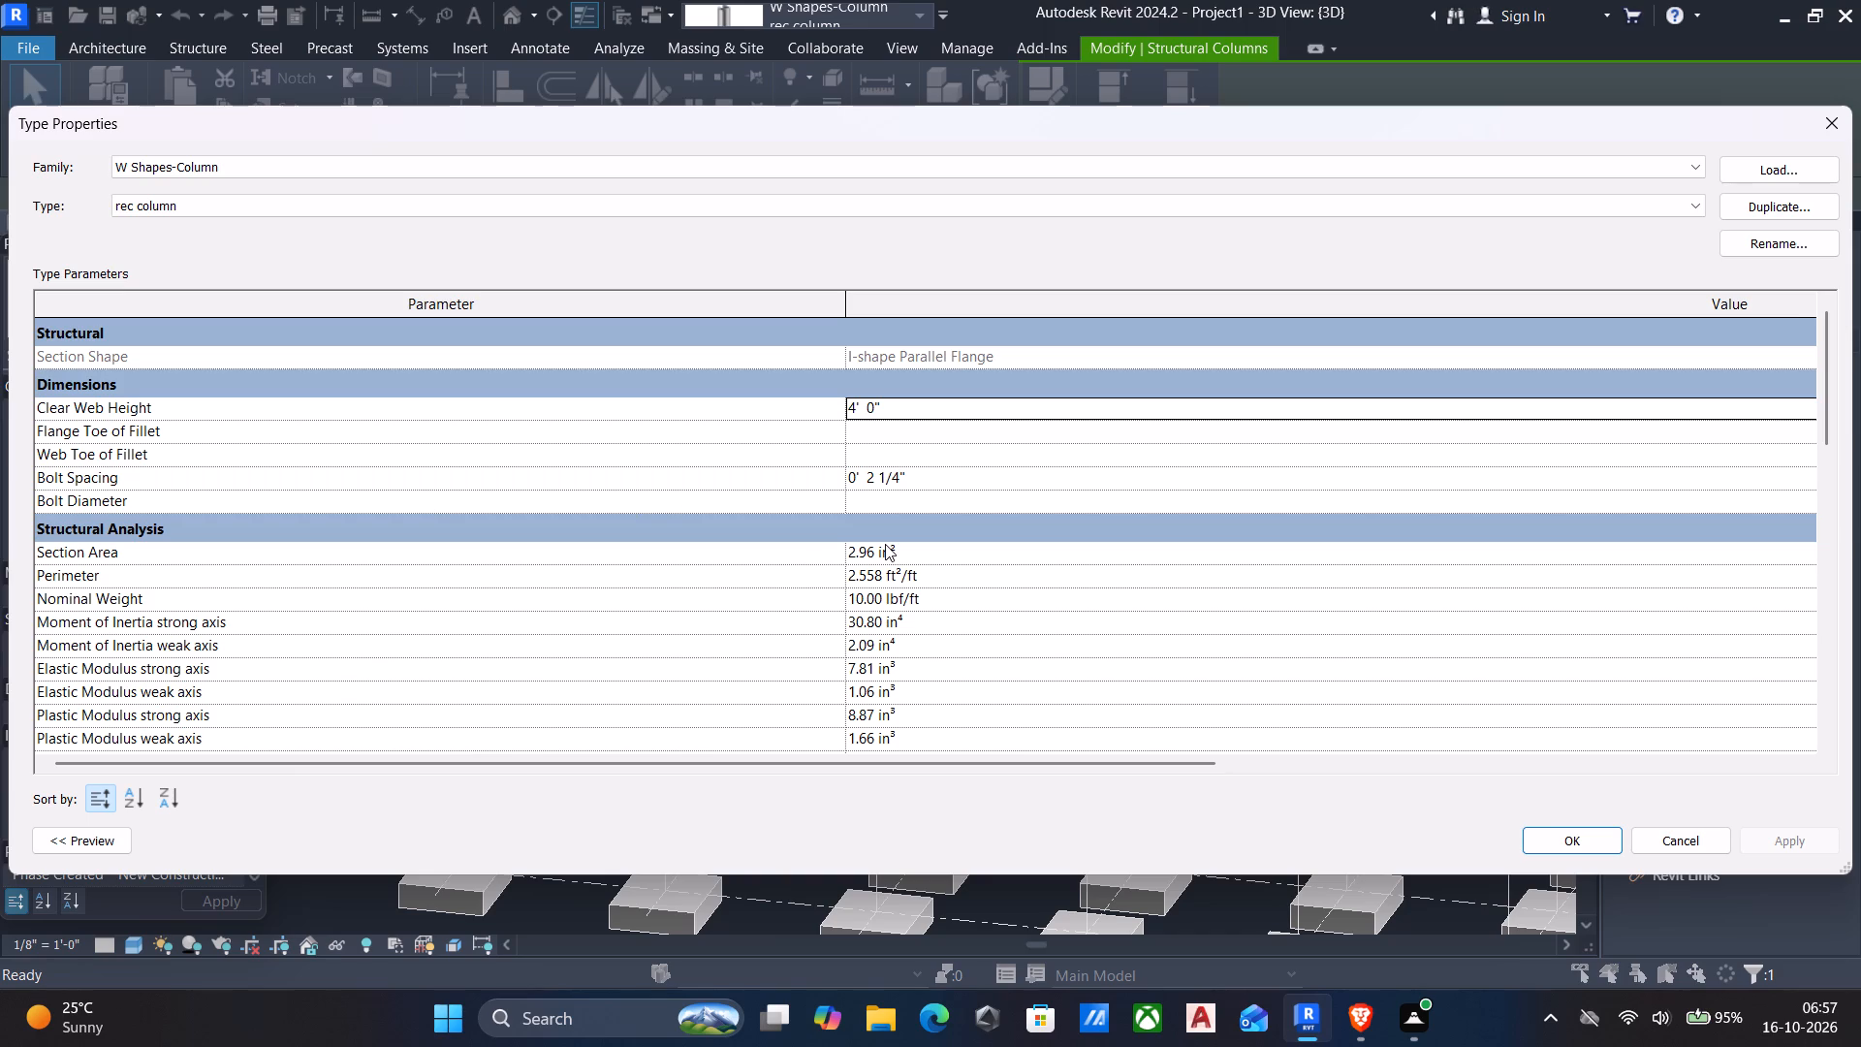
{"action": "scroll", "coordinate": [415, 584], "scroll_direction": "up", "scroll_amount": 11}
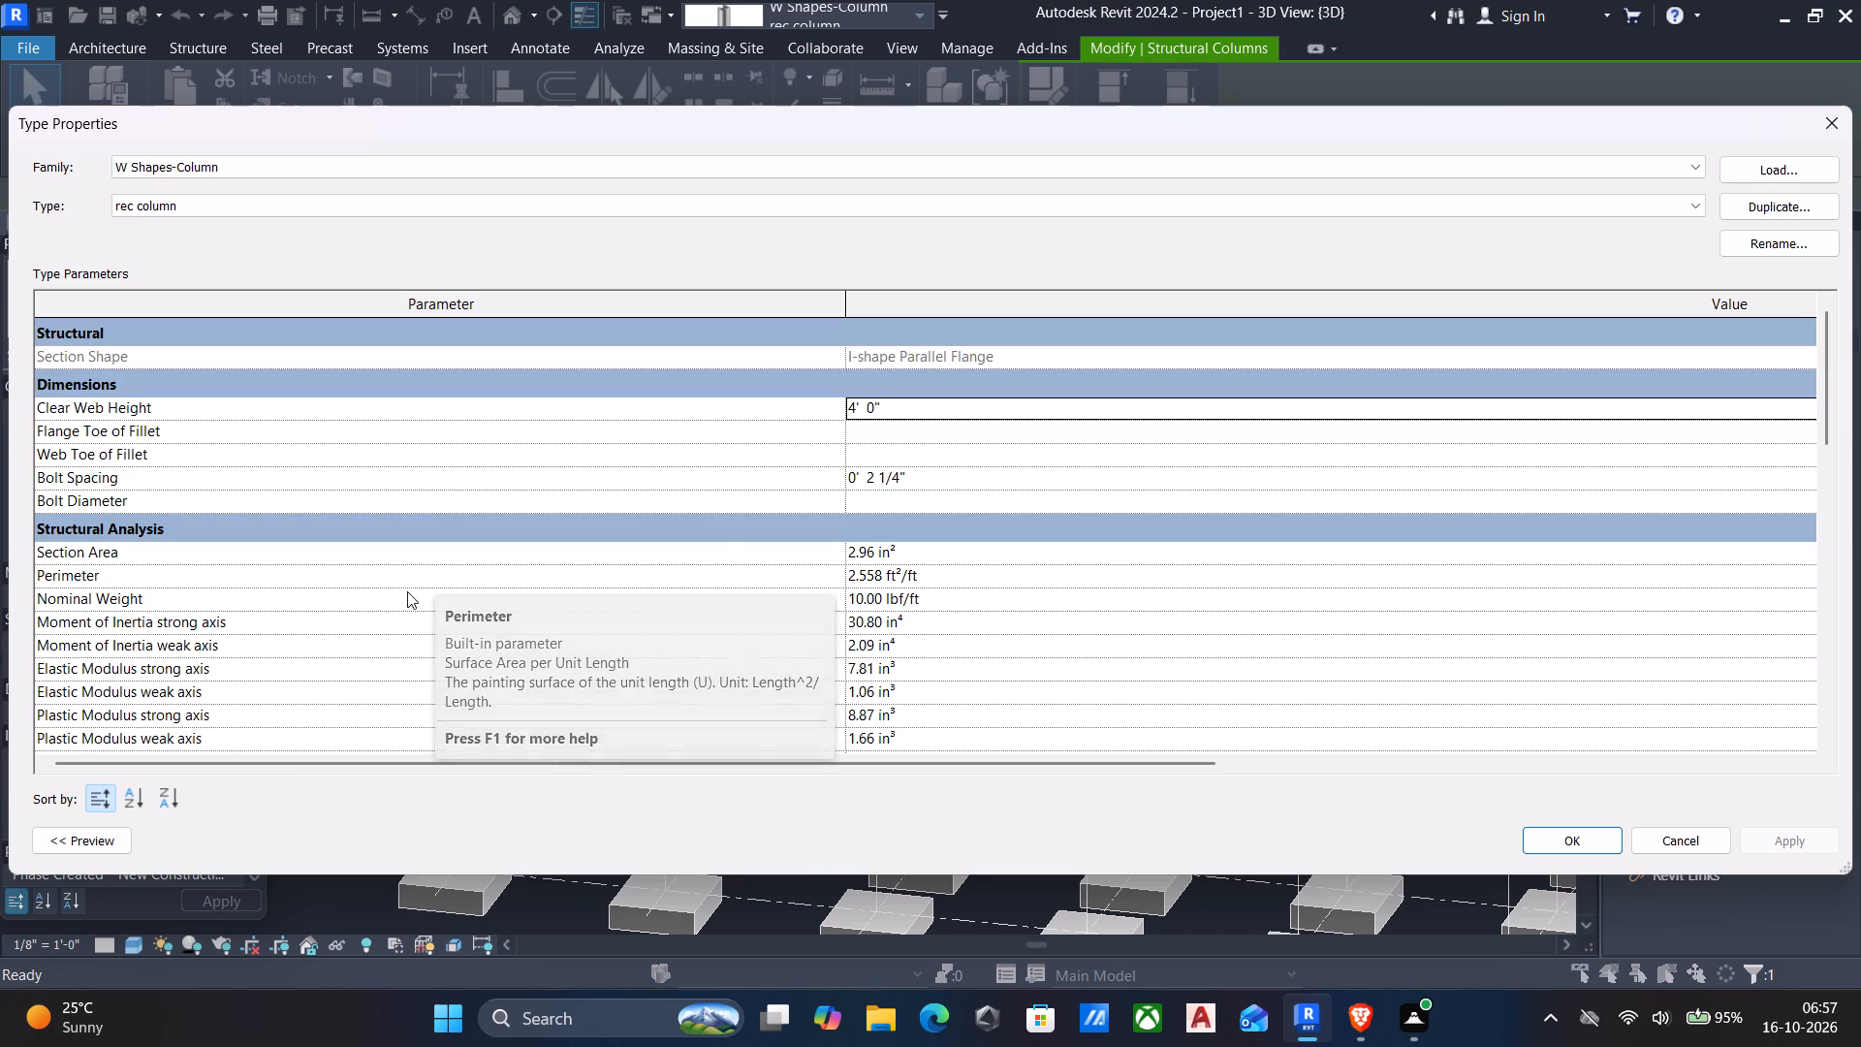
{"action": "scroll", "coordinate": [407, 591], "scroll_direction": "up", "scroll_amount": 1}
{"action": "scroll", "coordinate": [407, 590], "scroll_direction": "down", "scroll_amount": 13}
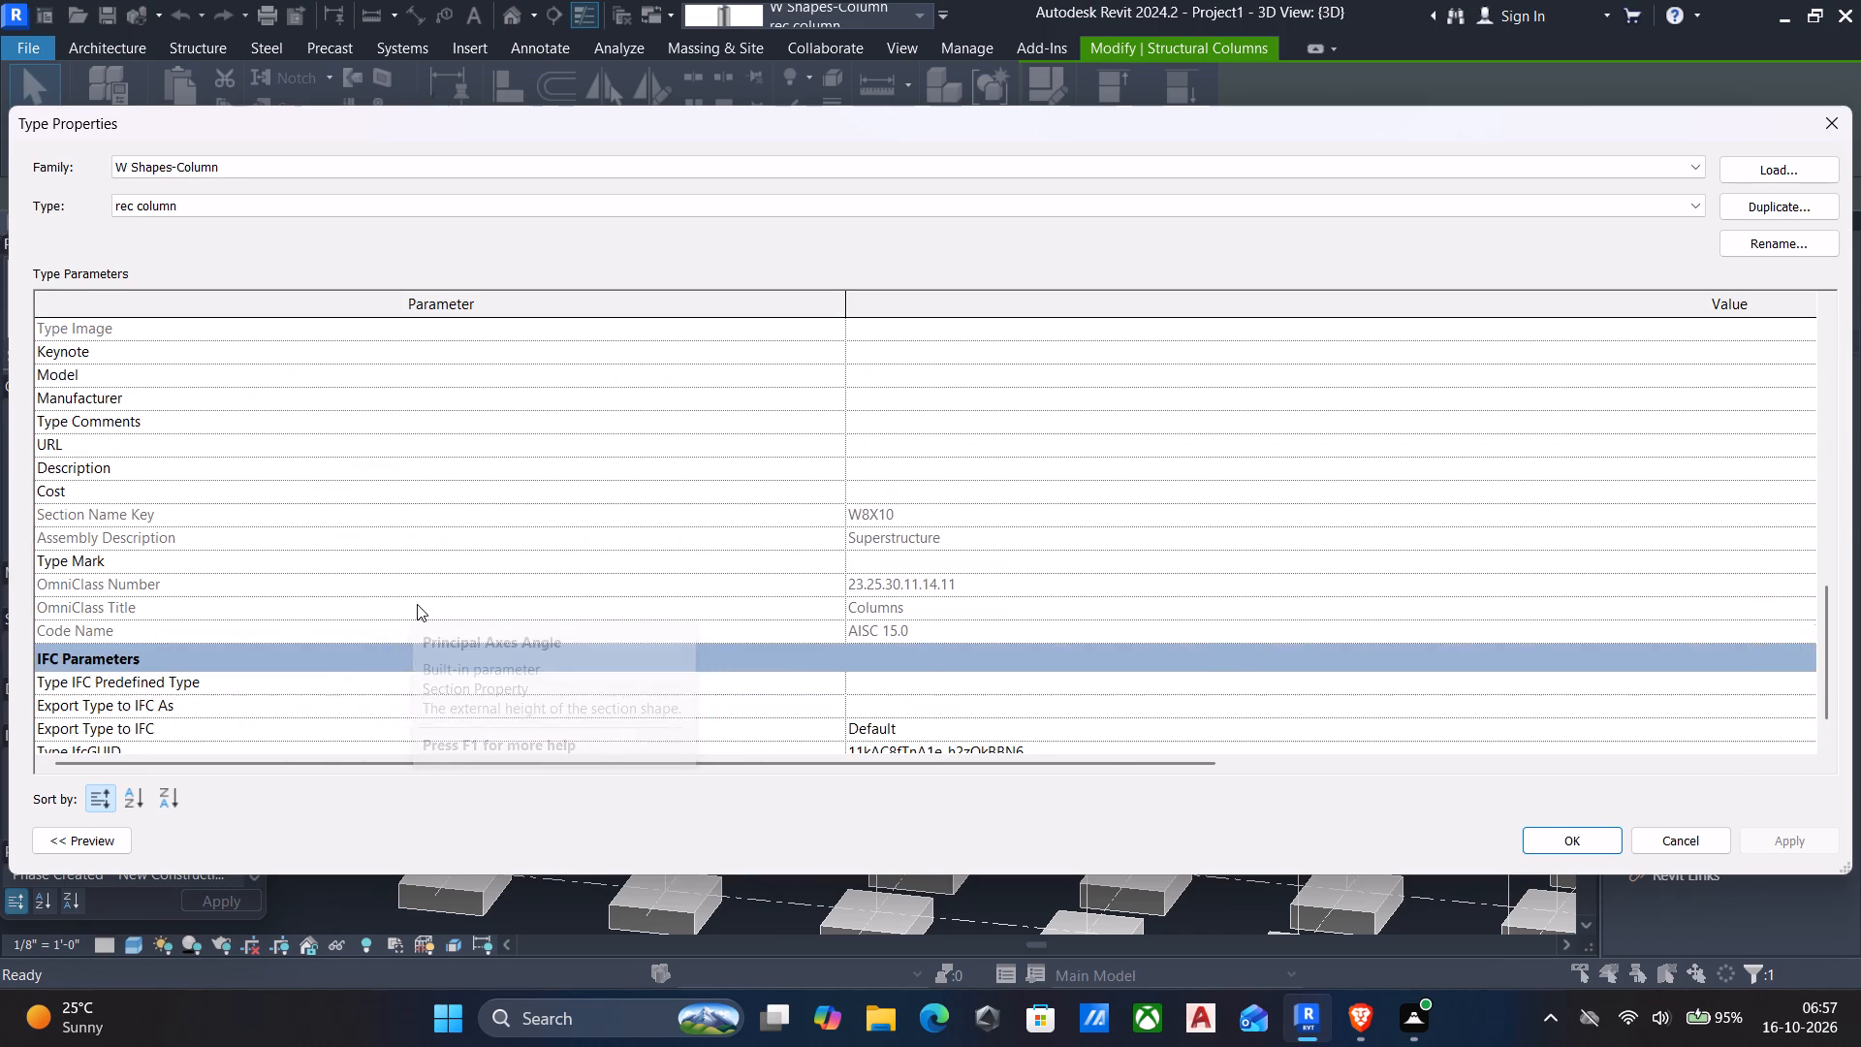
{"action": "scroll", "coordinate": [417, 604], "scroll_direction": "down", "scroll_amount": 4}
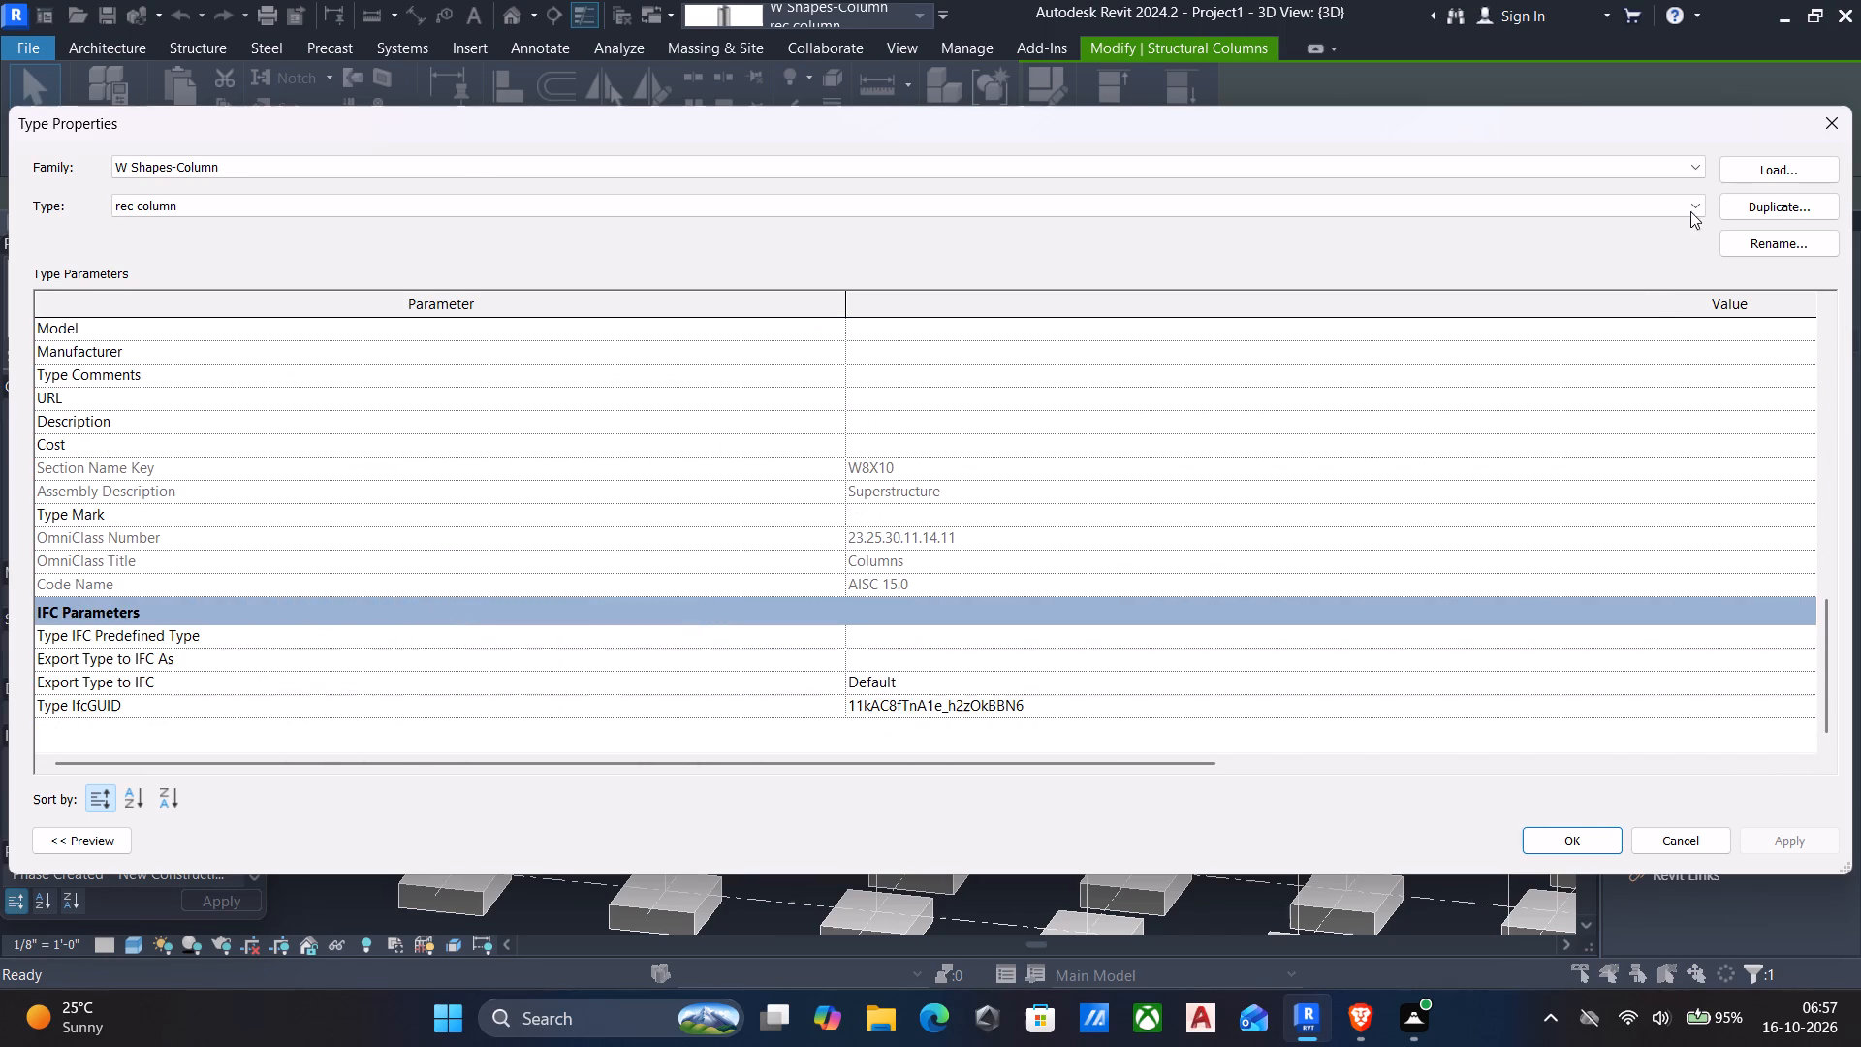
Change the column at A-5 to Concrete-Rectangular-Column 12 x 18 and set that type's b dimension to 2'.
{"action": "left_click", "coordinate": [1701, 173]}
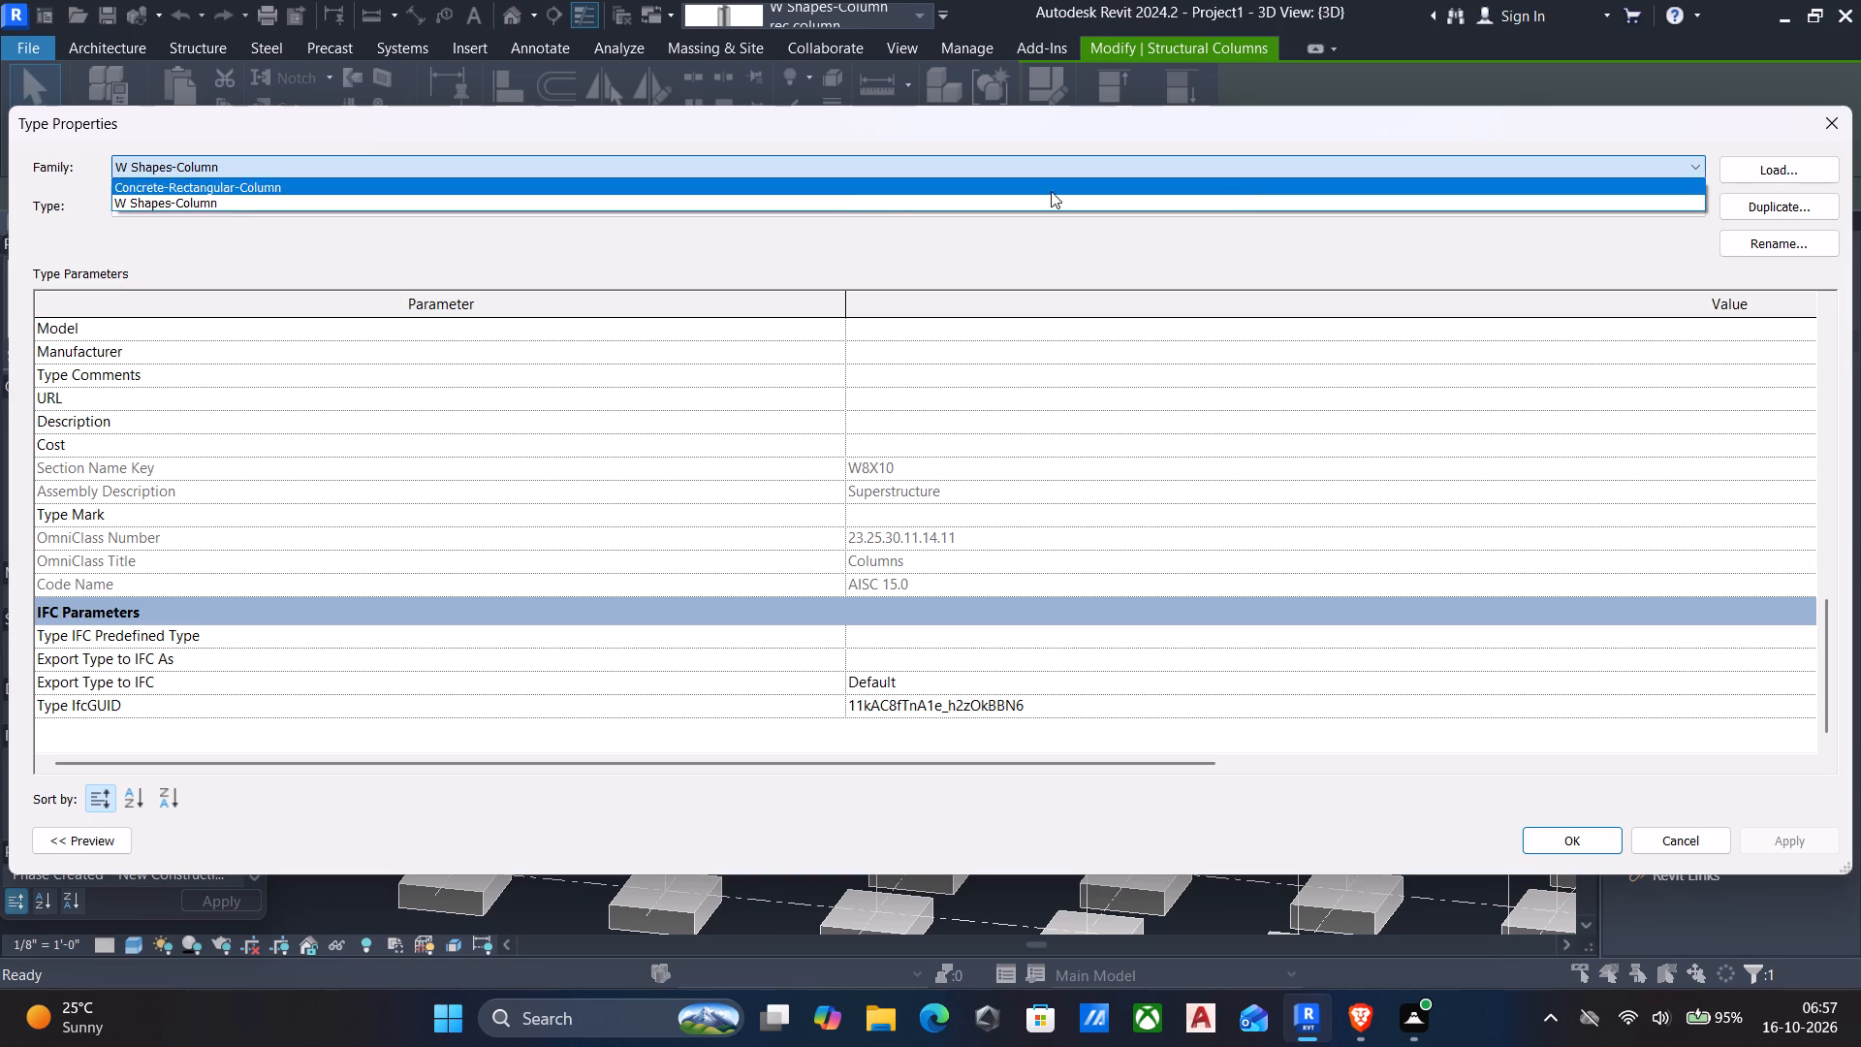
{"action": "left_click", "coordinate": [191, 184]}
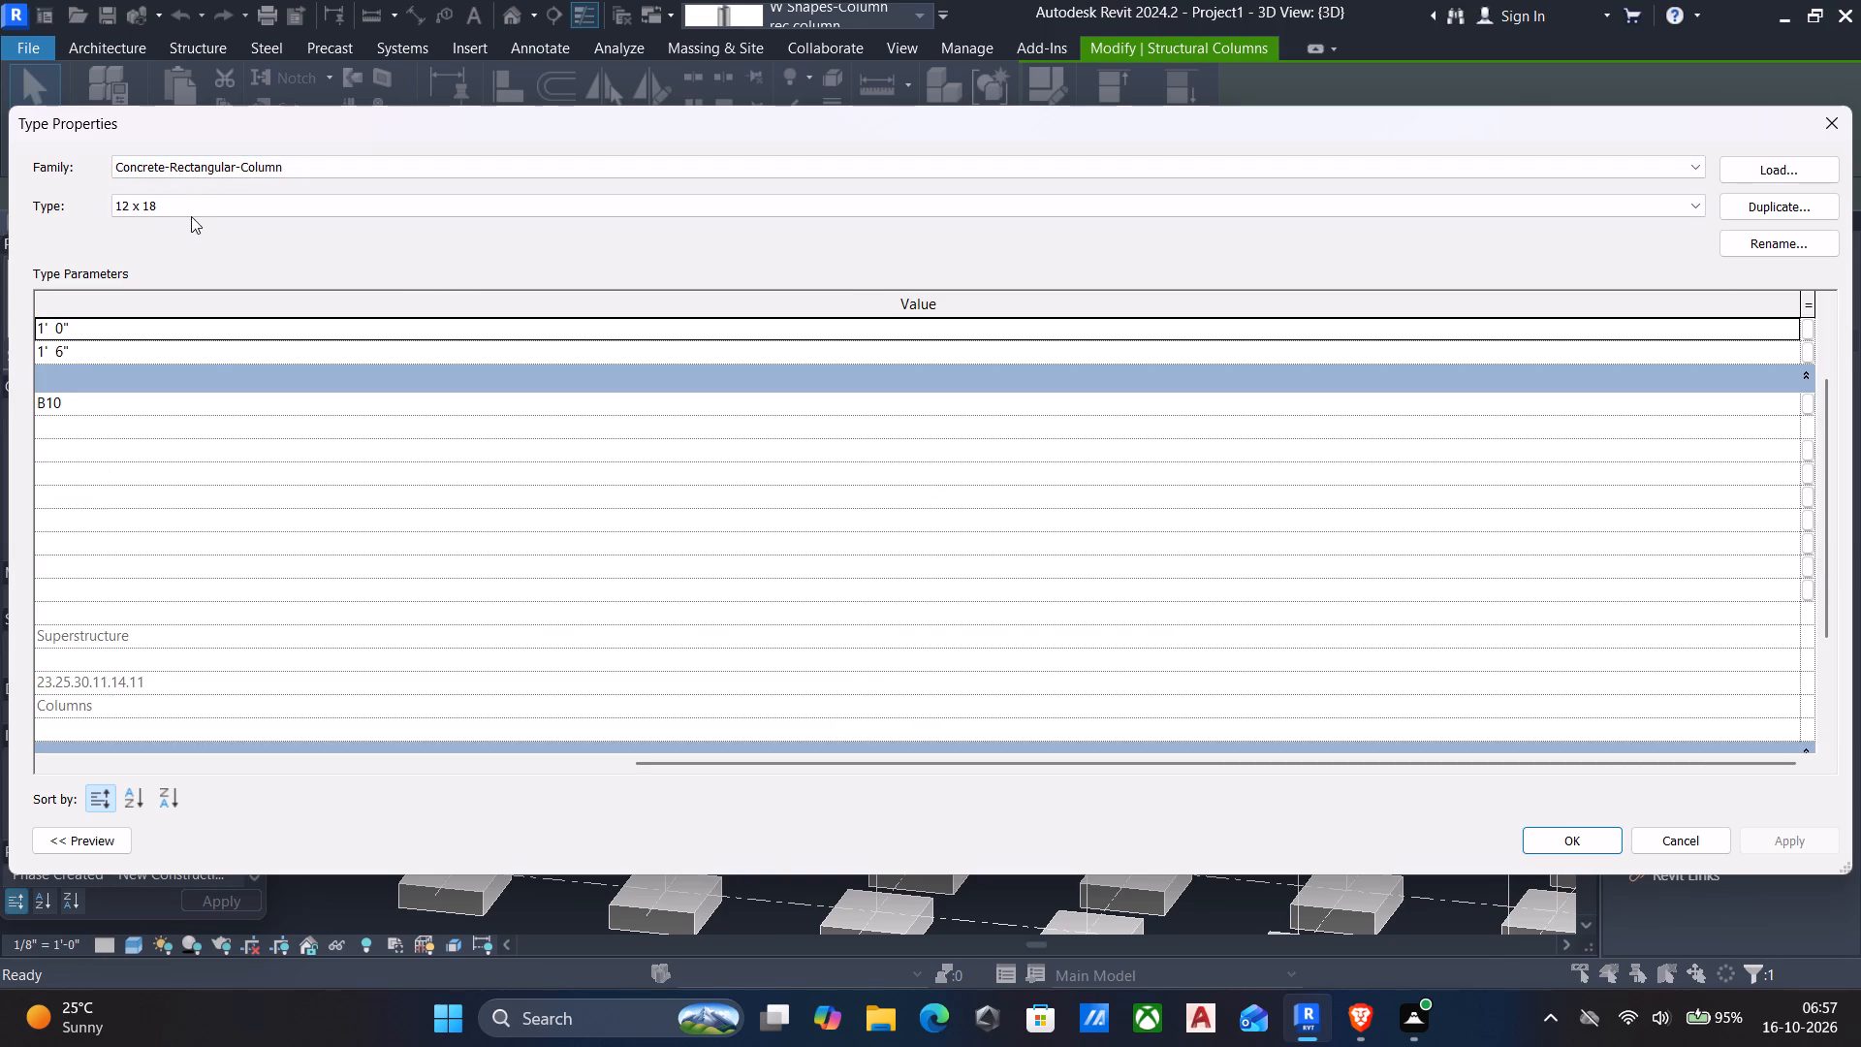
{"action": "scroll", "coordinate": [529, 463], "scroll_direction": "up", "scroll_amount": 8}
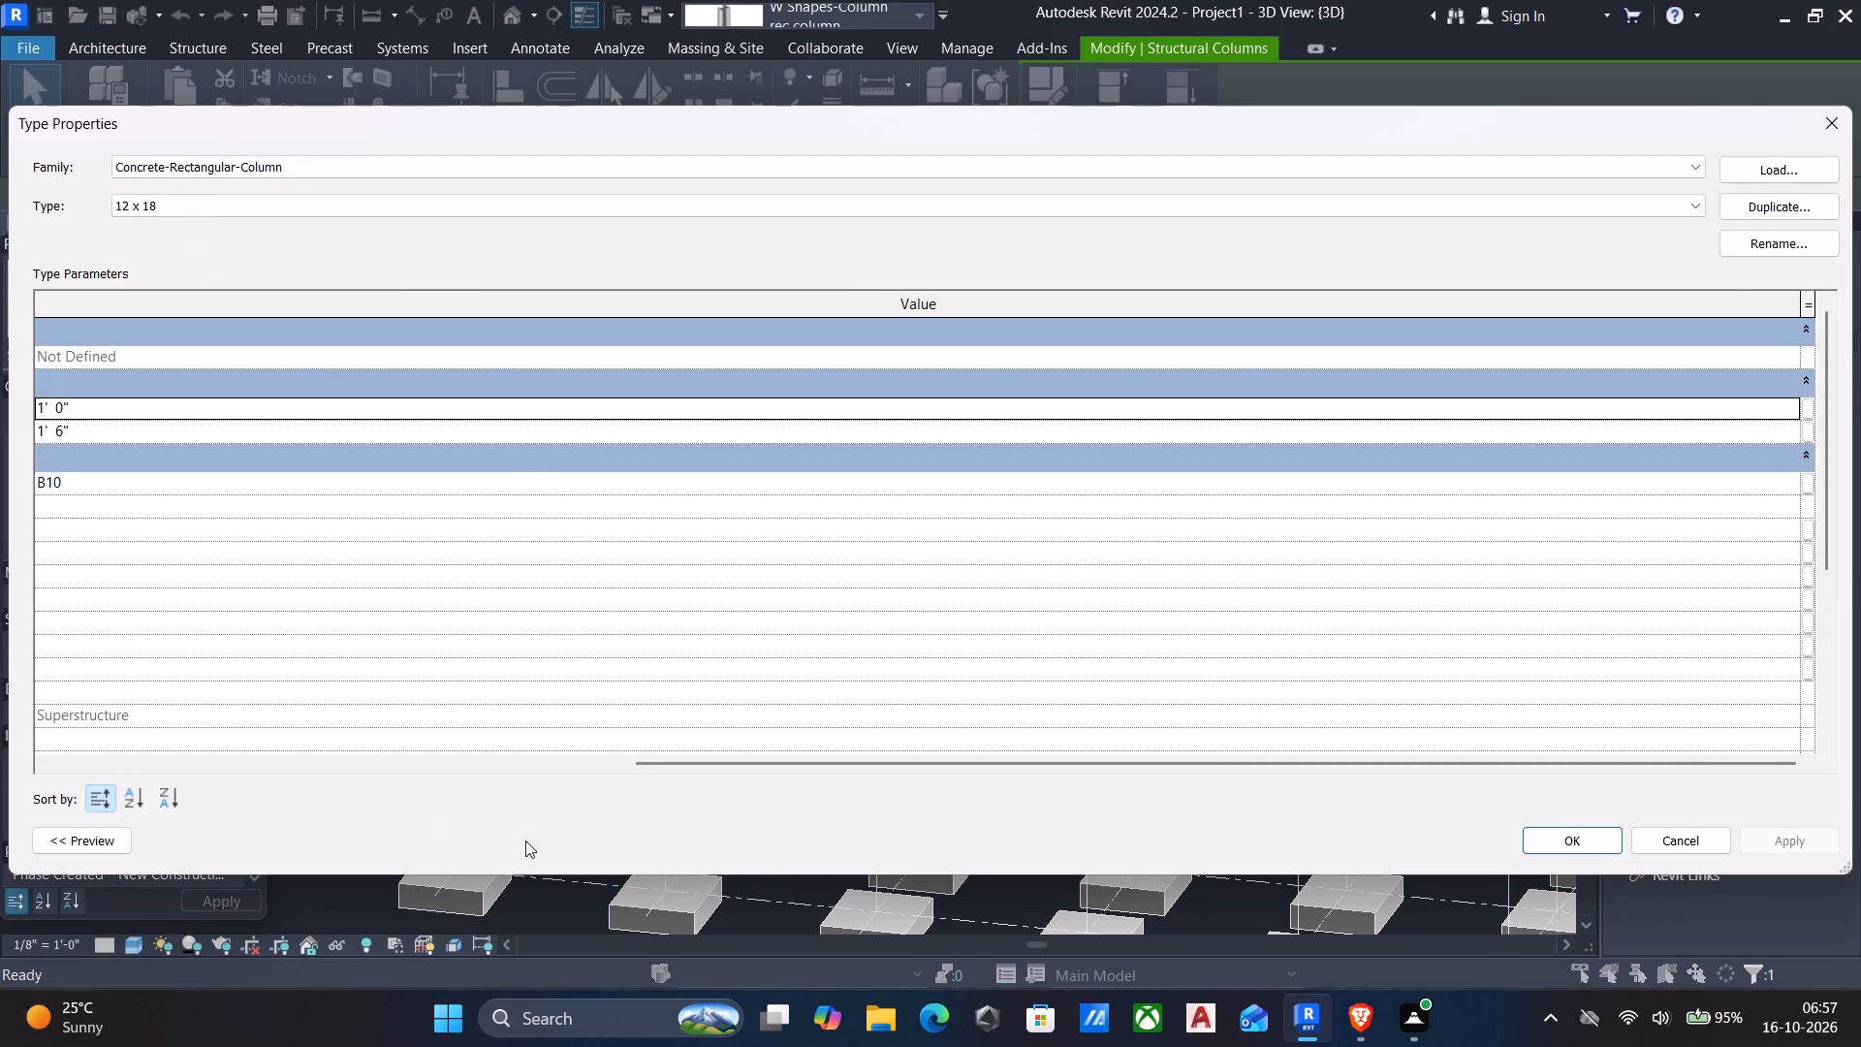
{"action": "left_click_drag", "start_coordinate": [647, 768], "coordinate": [164, 741]}
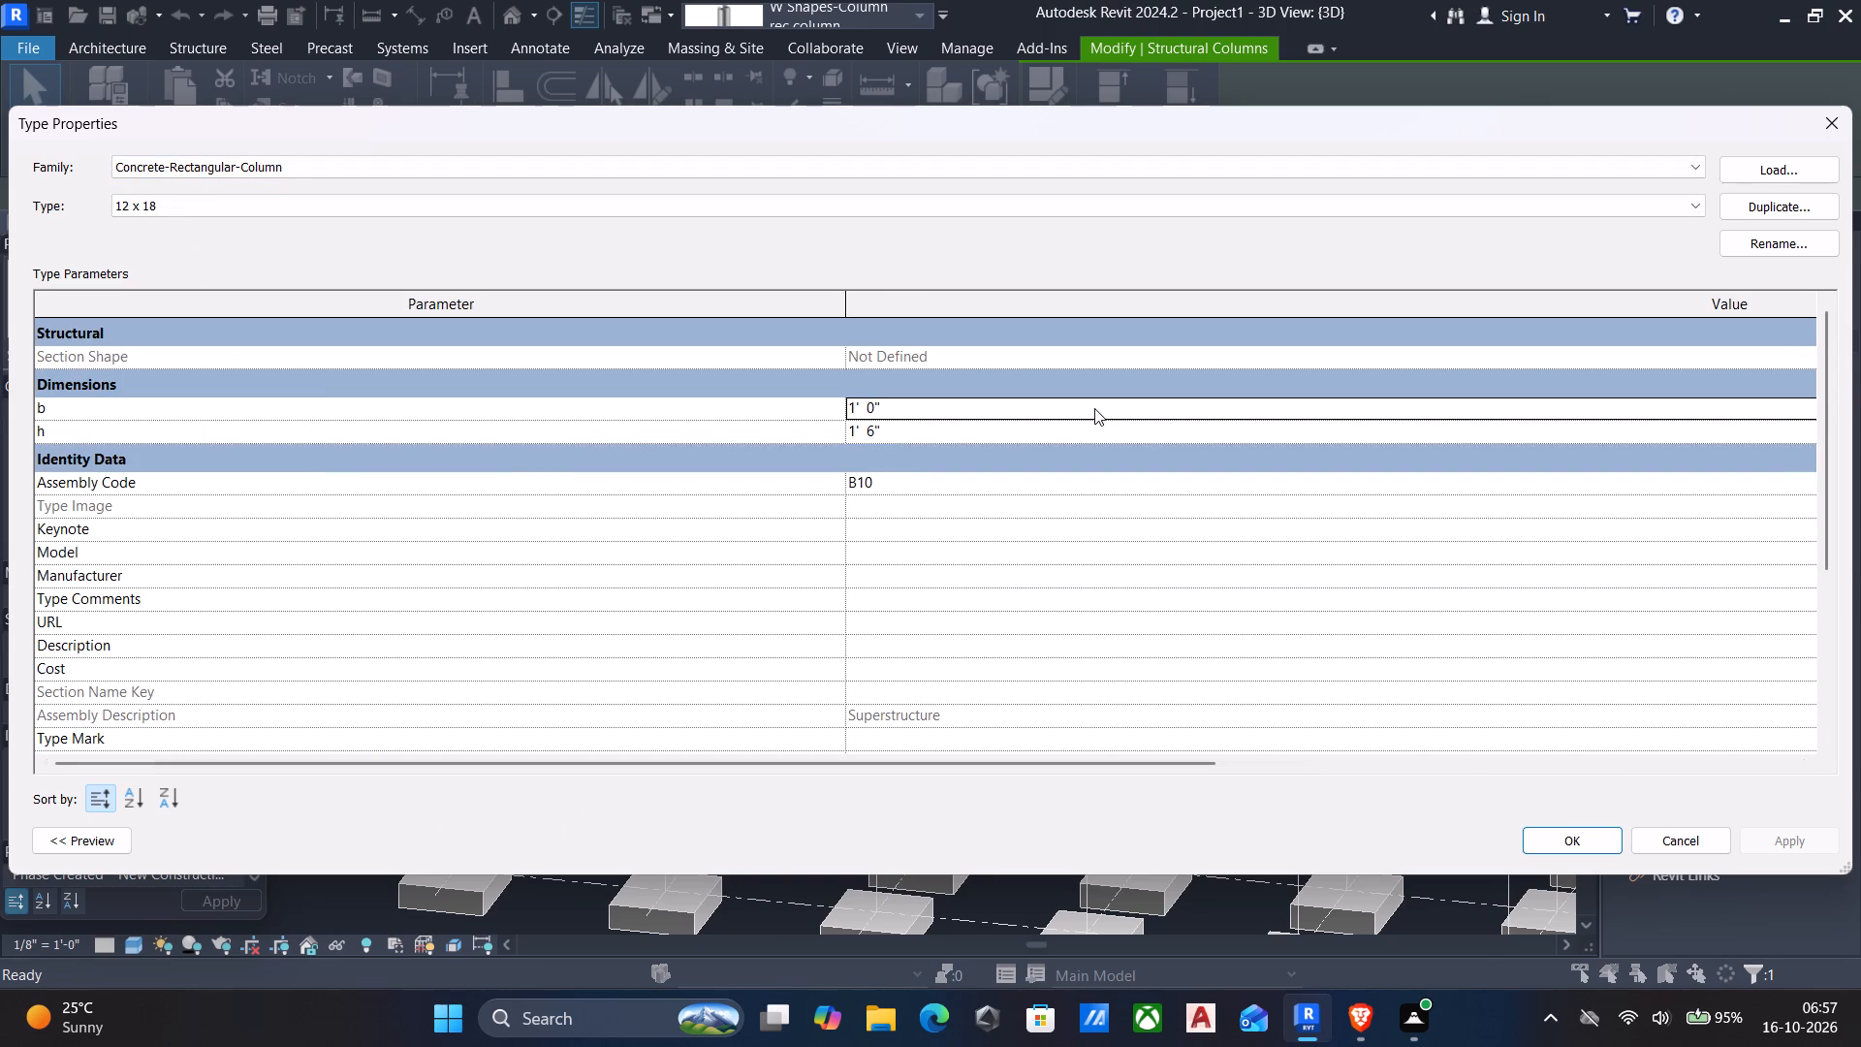
{"action": "left_click", "coordinate": [982, 412]}
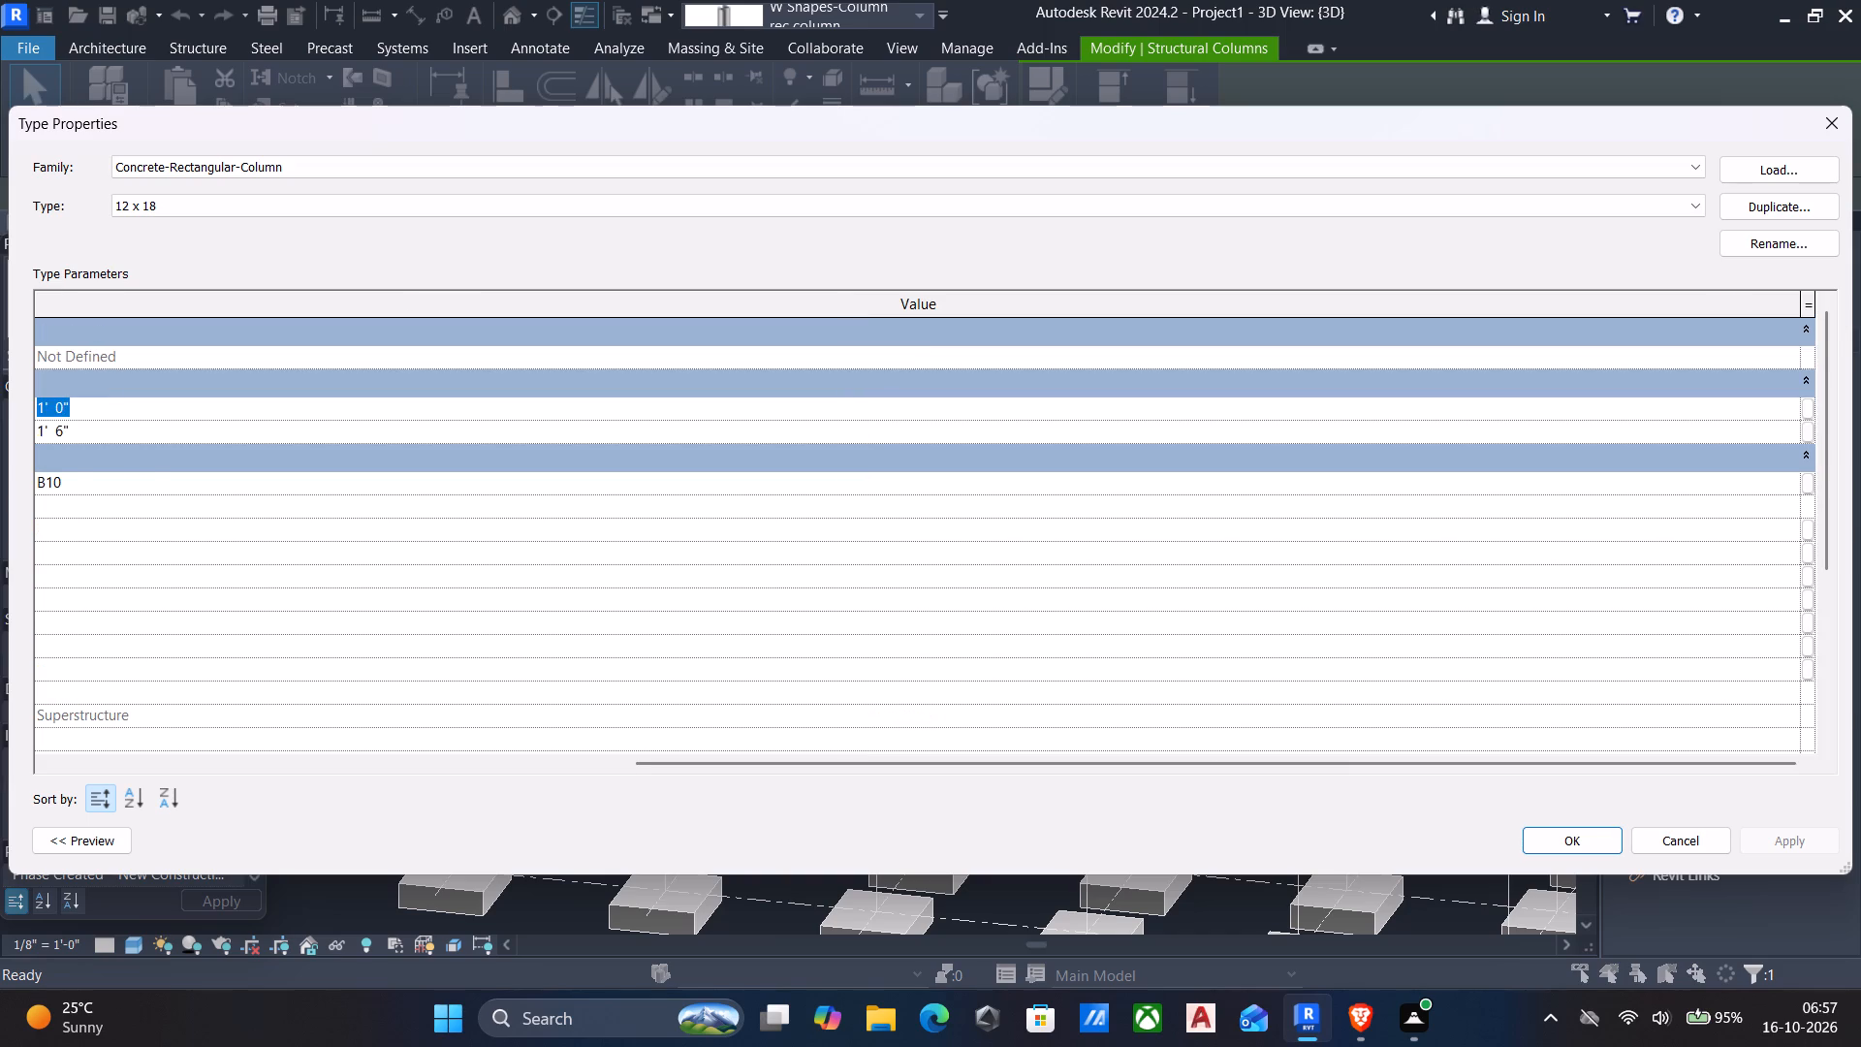
{"action": "type", "text": "2'"}
{"action": "key", "text": "Return"}
{"action": "left_click", "coordinate": [1798, 830]}
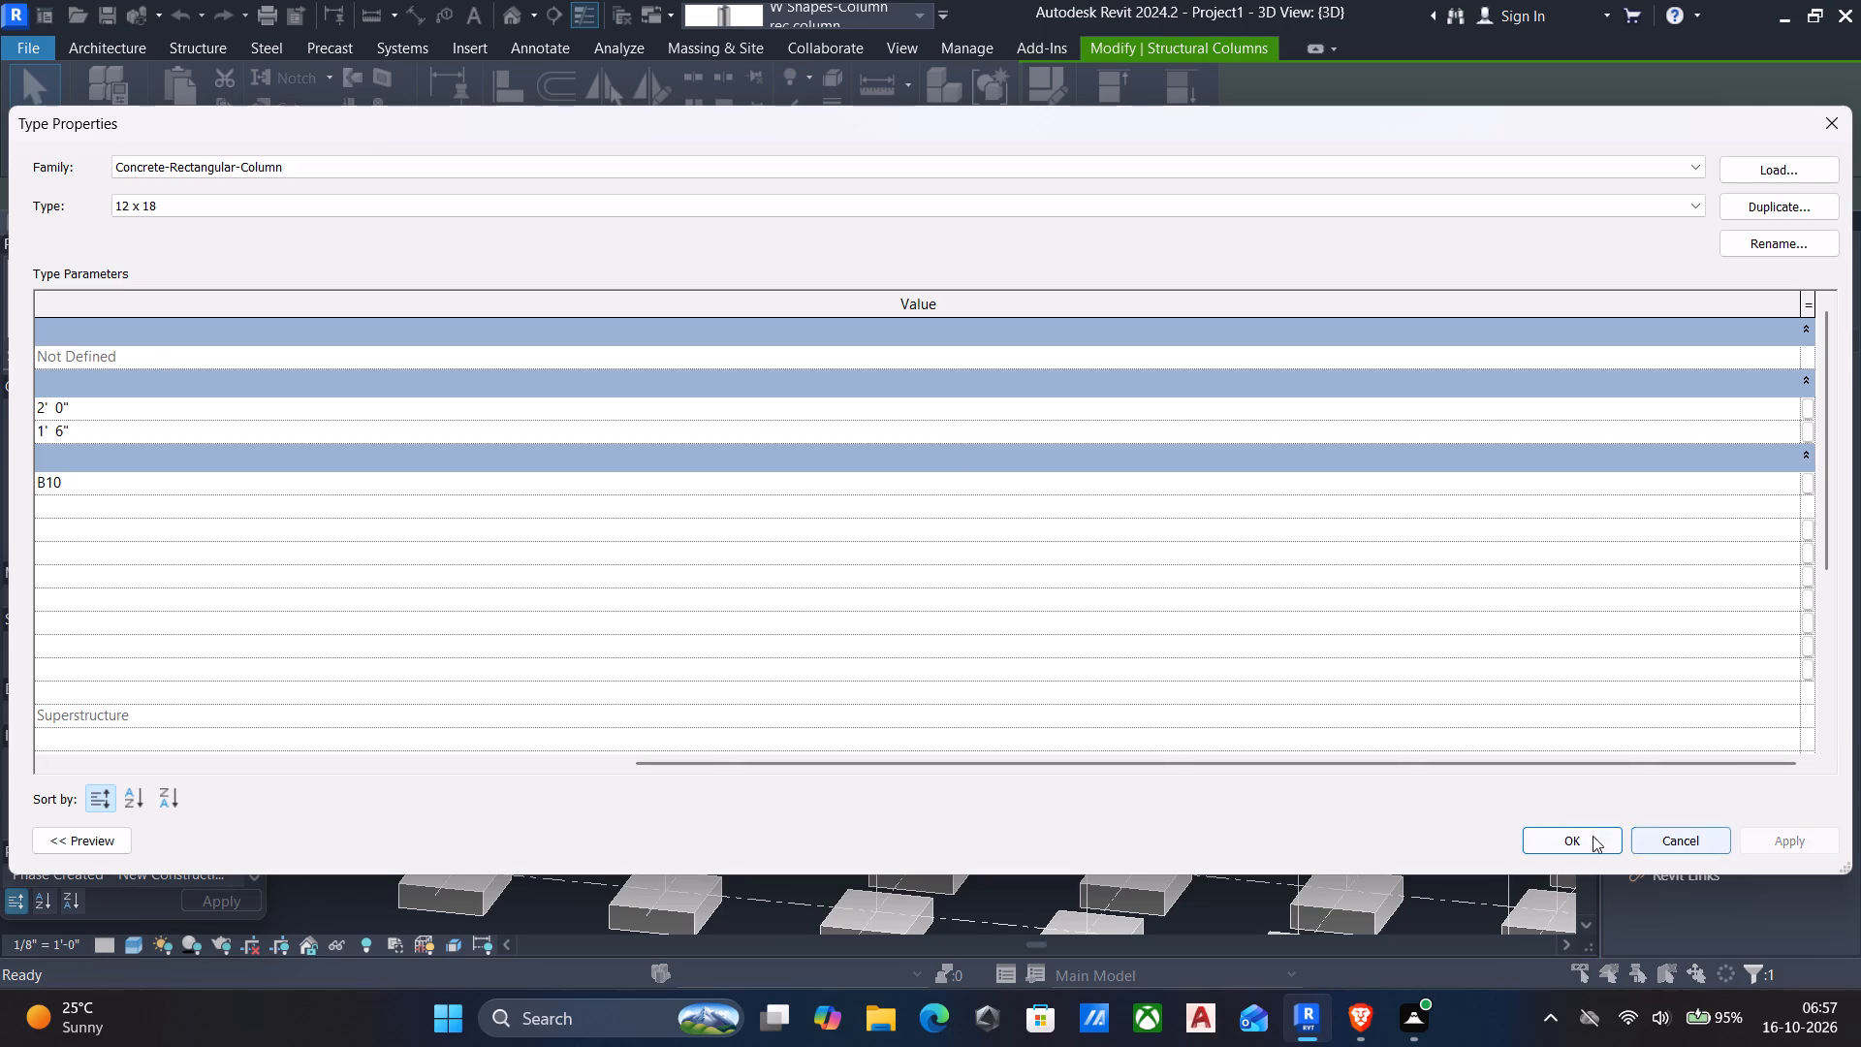
{"action": "left_click", "coordinate": [1590, 834]}
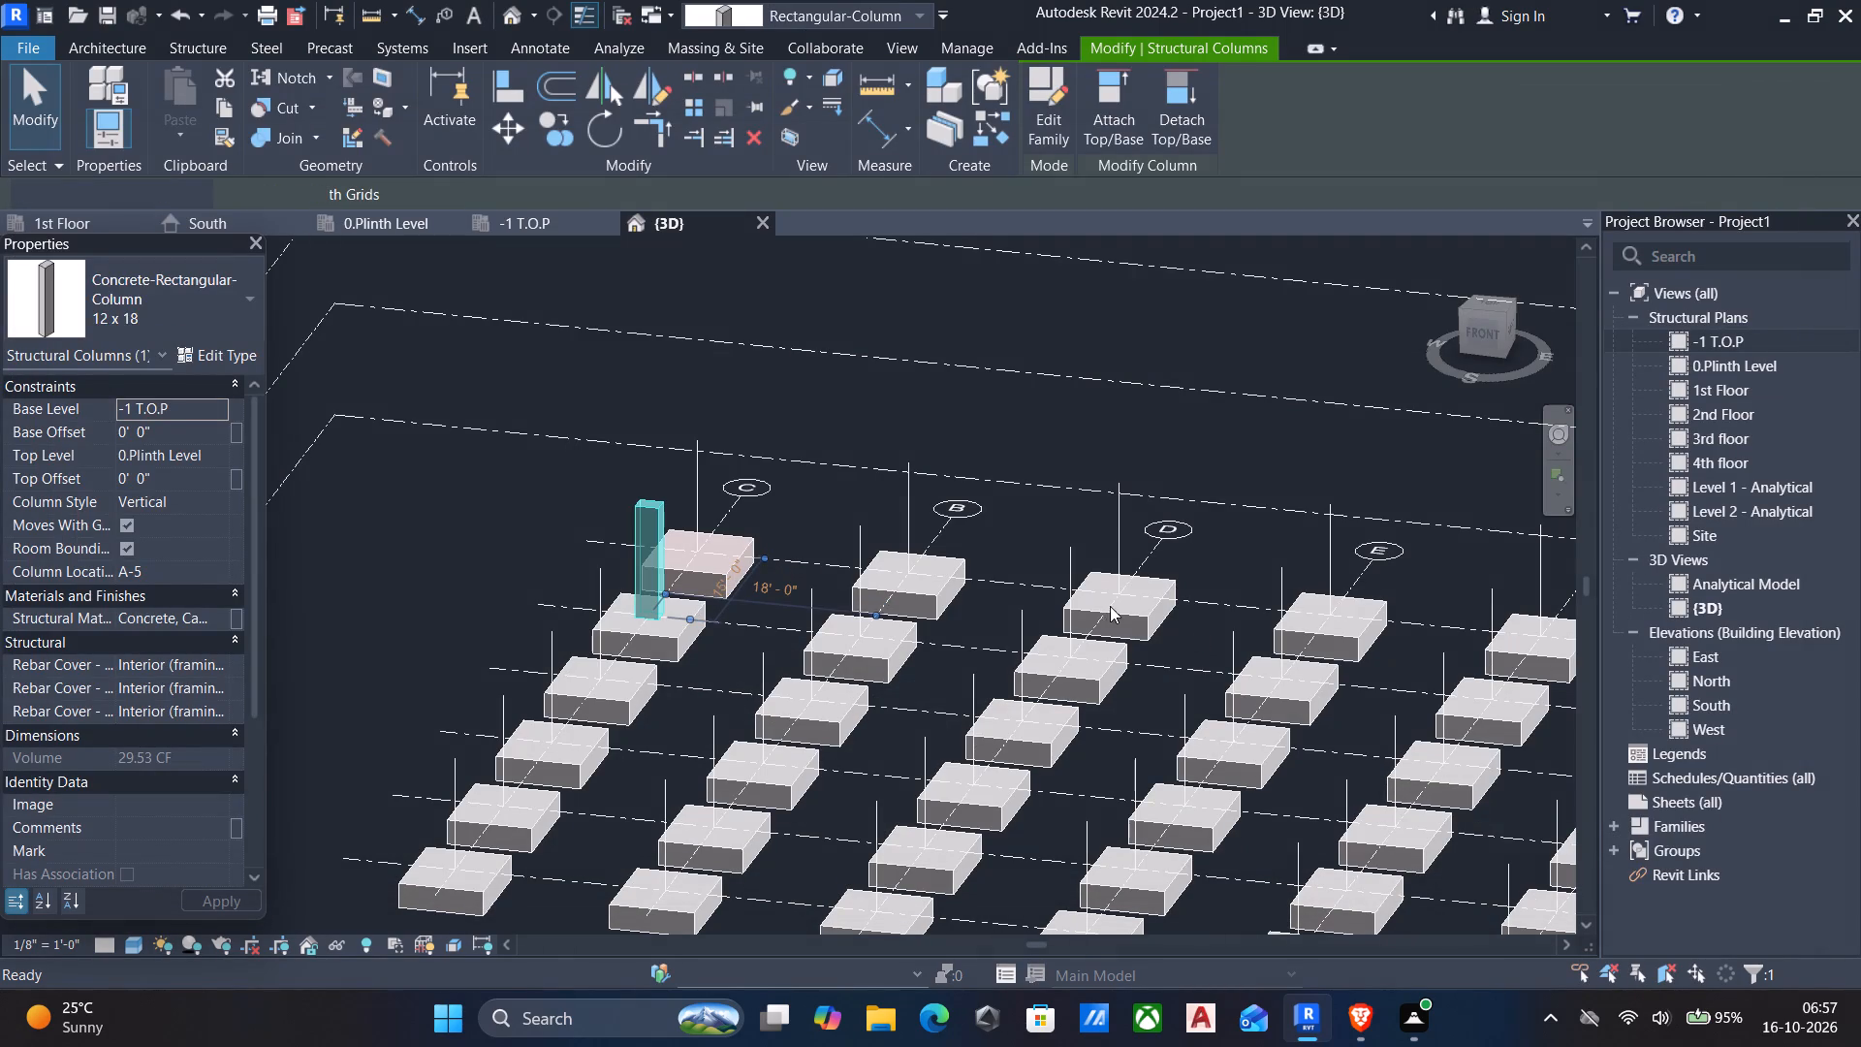
{"action": "key", "text": "Escape"}
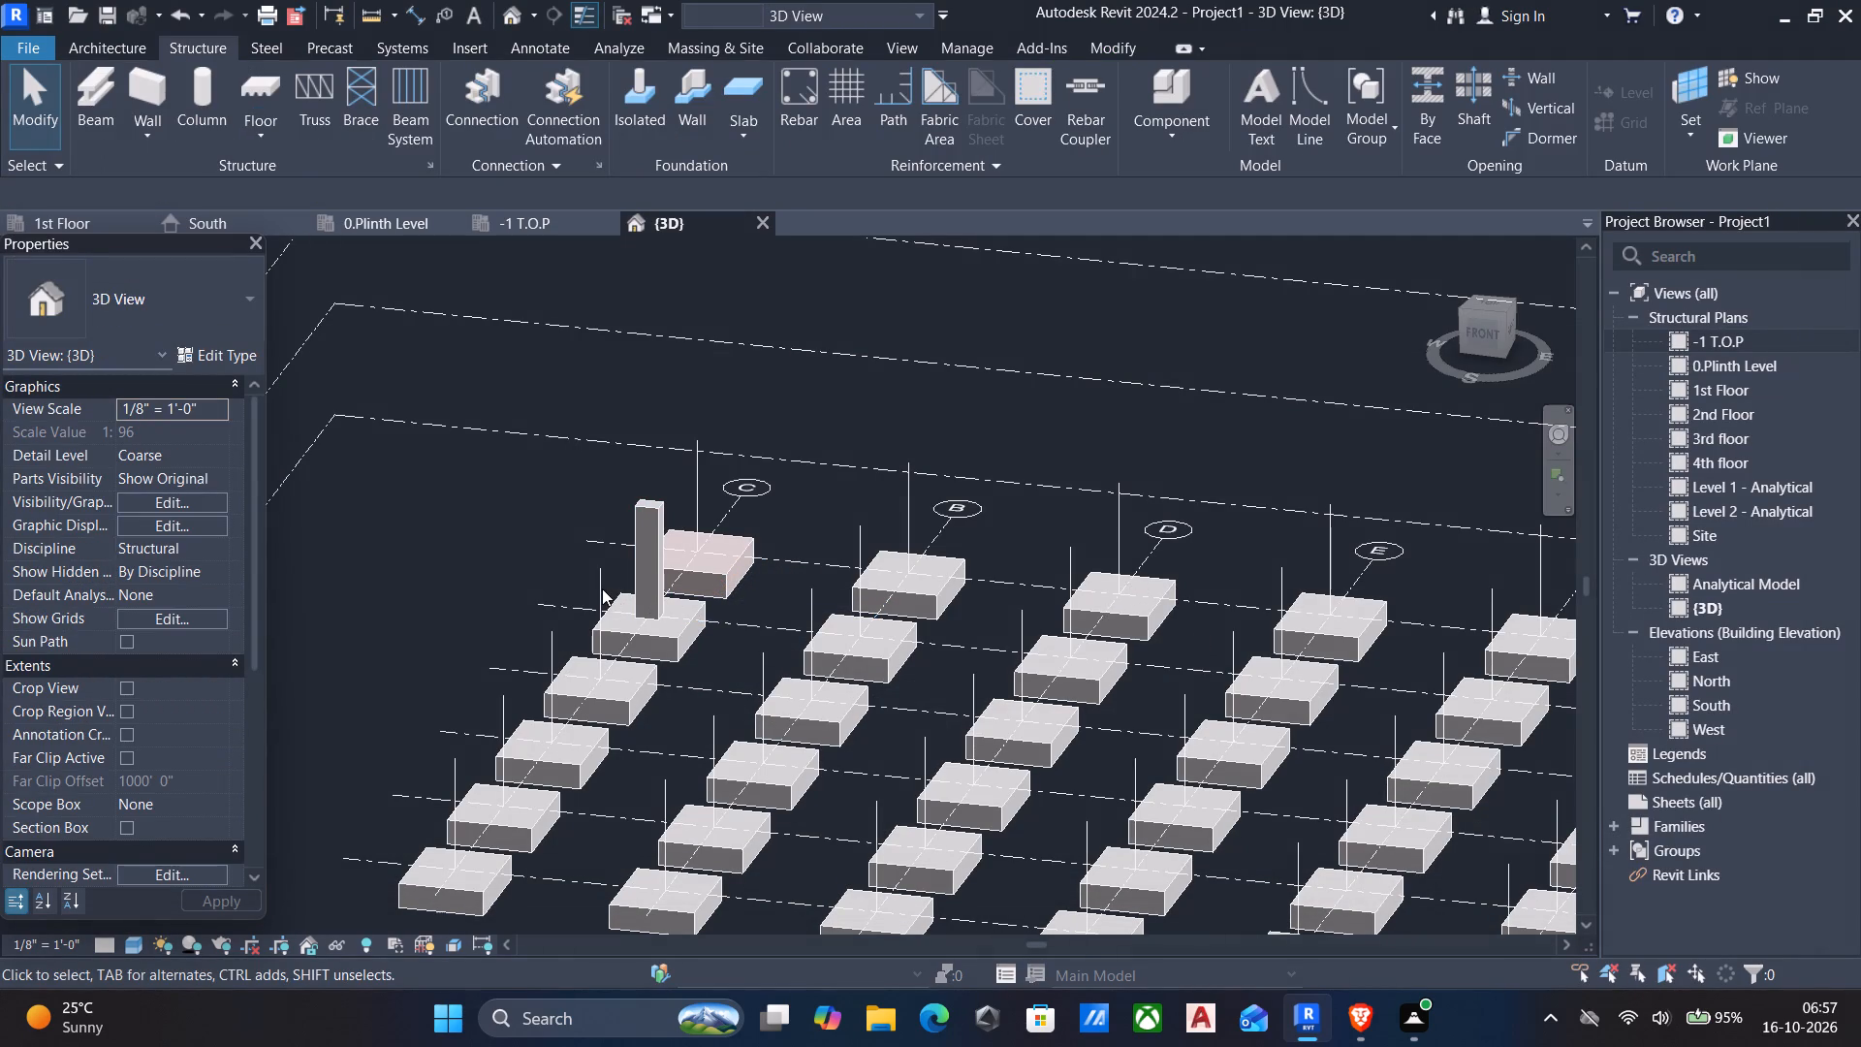
Select all remaining rec column instances and change them to the Concrete-Rectangular-Column 12 x 18 type.
{"action": "left_click", "coordinate": [597, 586]}
{"action": "type", "text": "sa"}
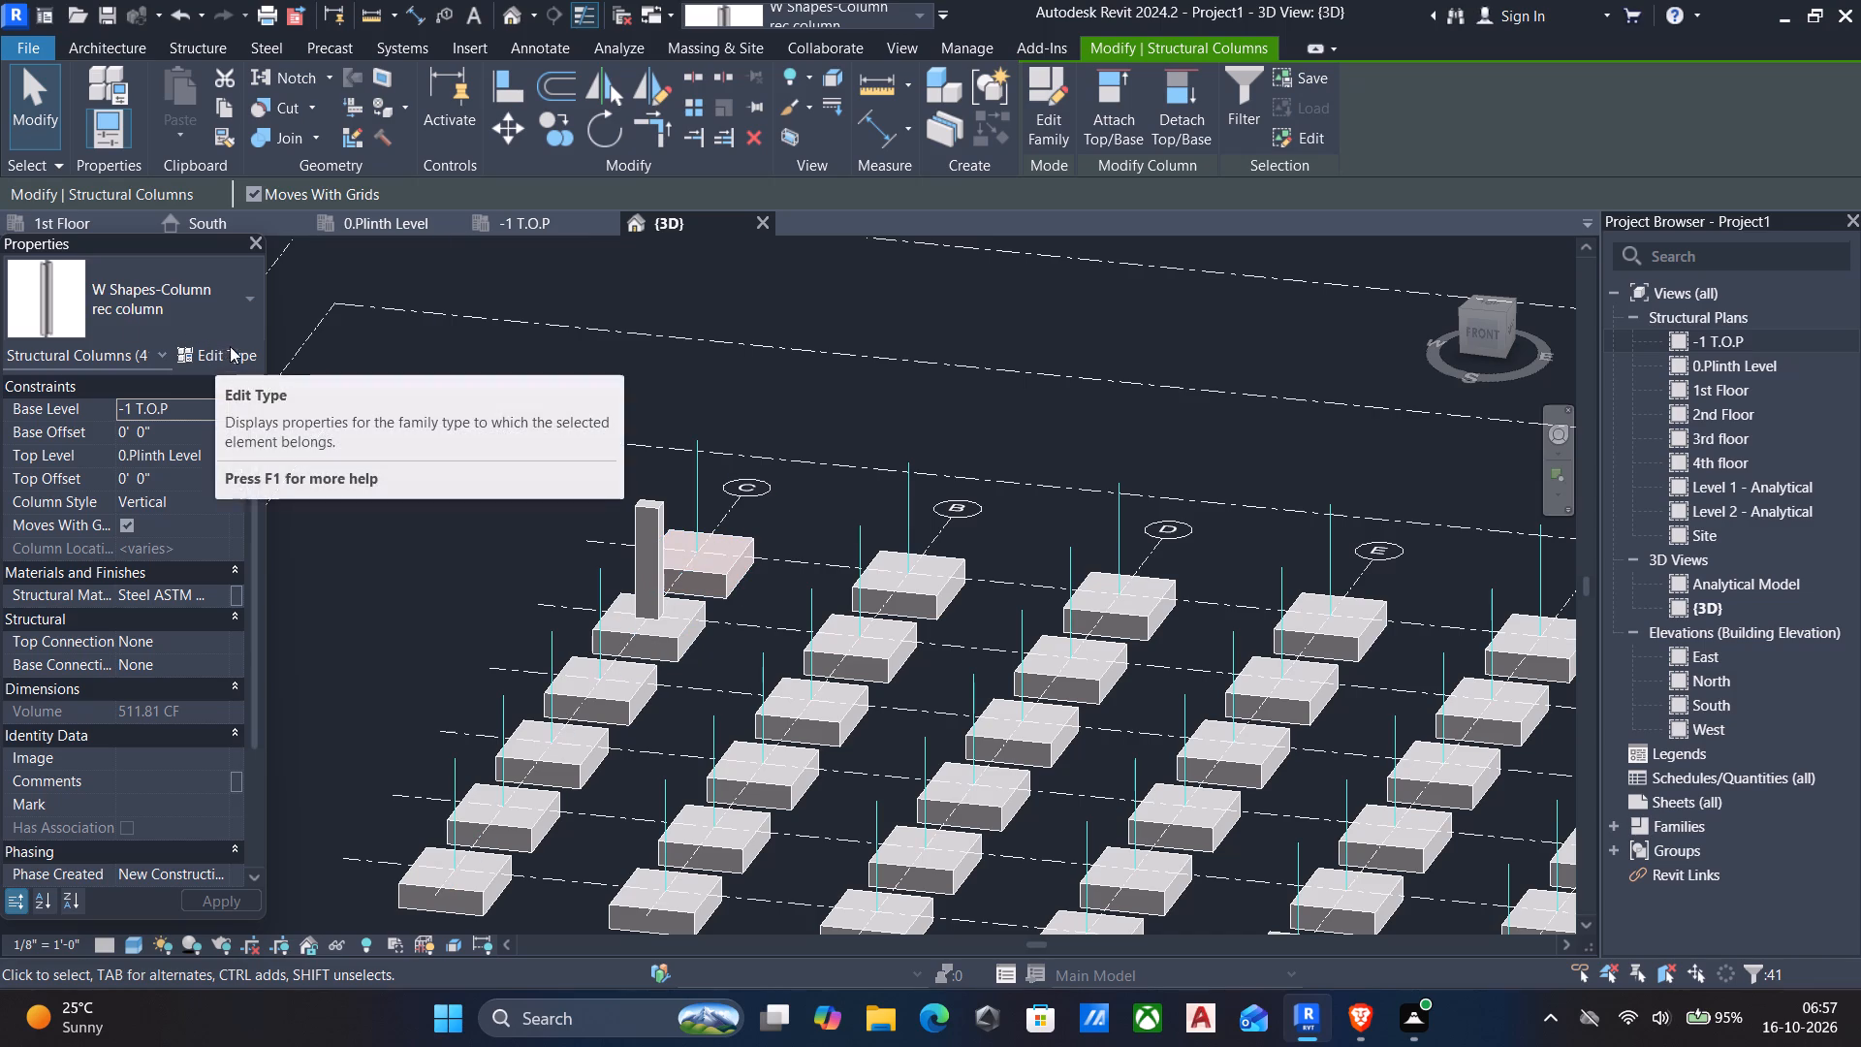
{"action": "left_click", "coordinate": [237, 293]}
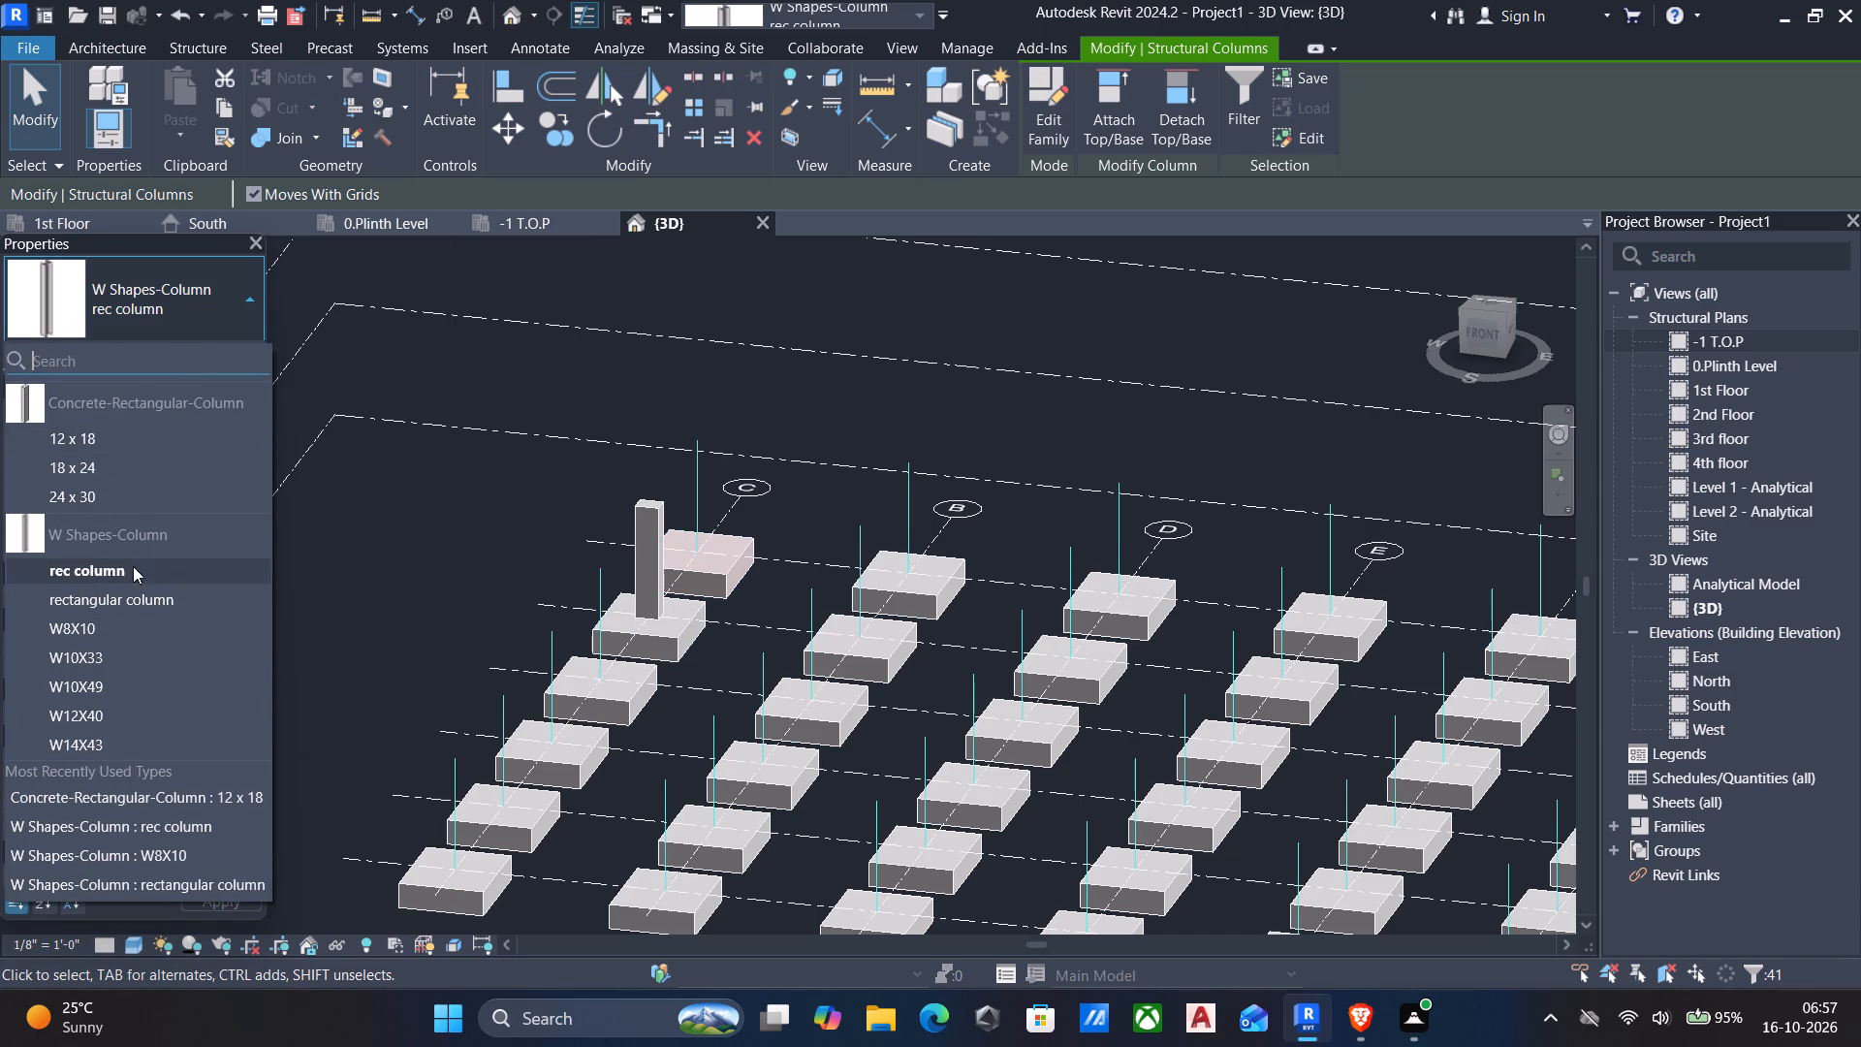
{"action": "left_click", "coordinate": [121, 796]}
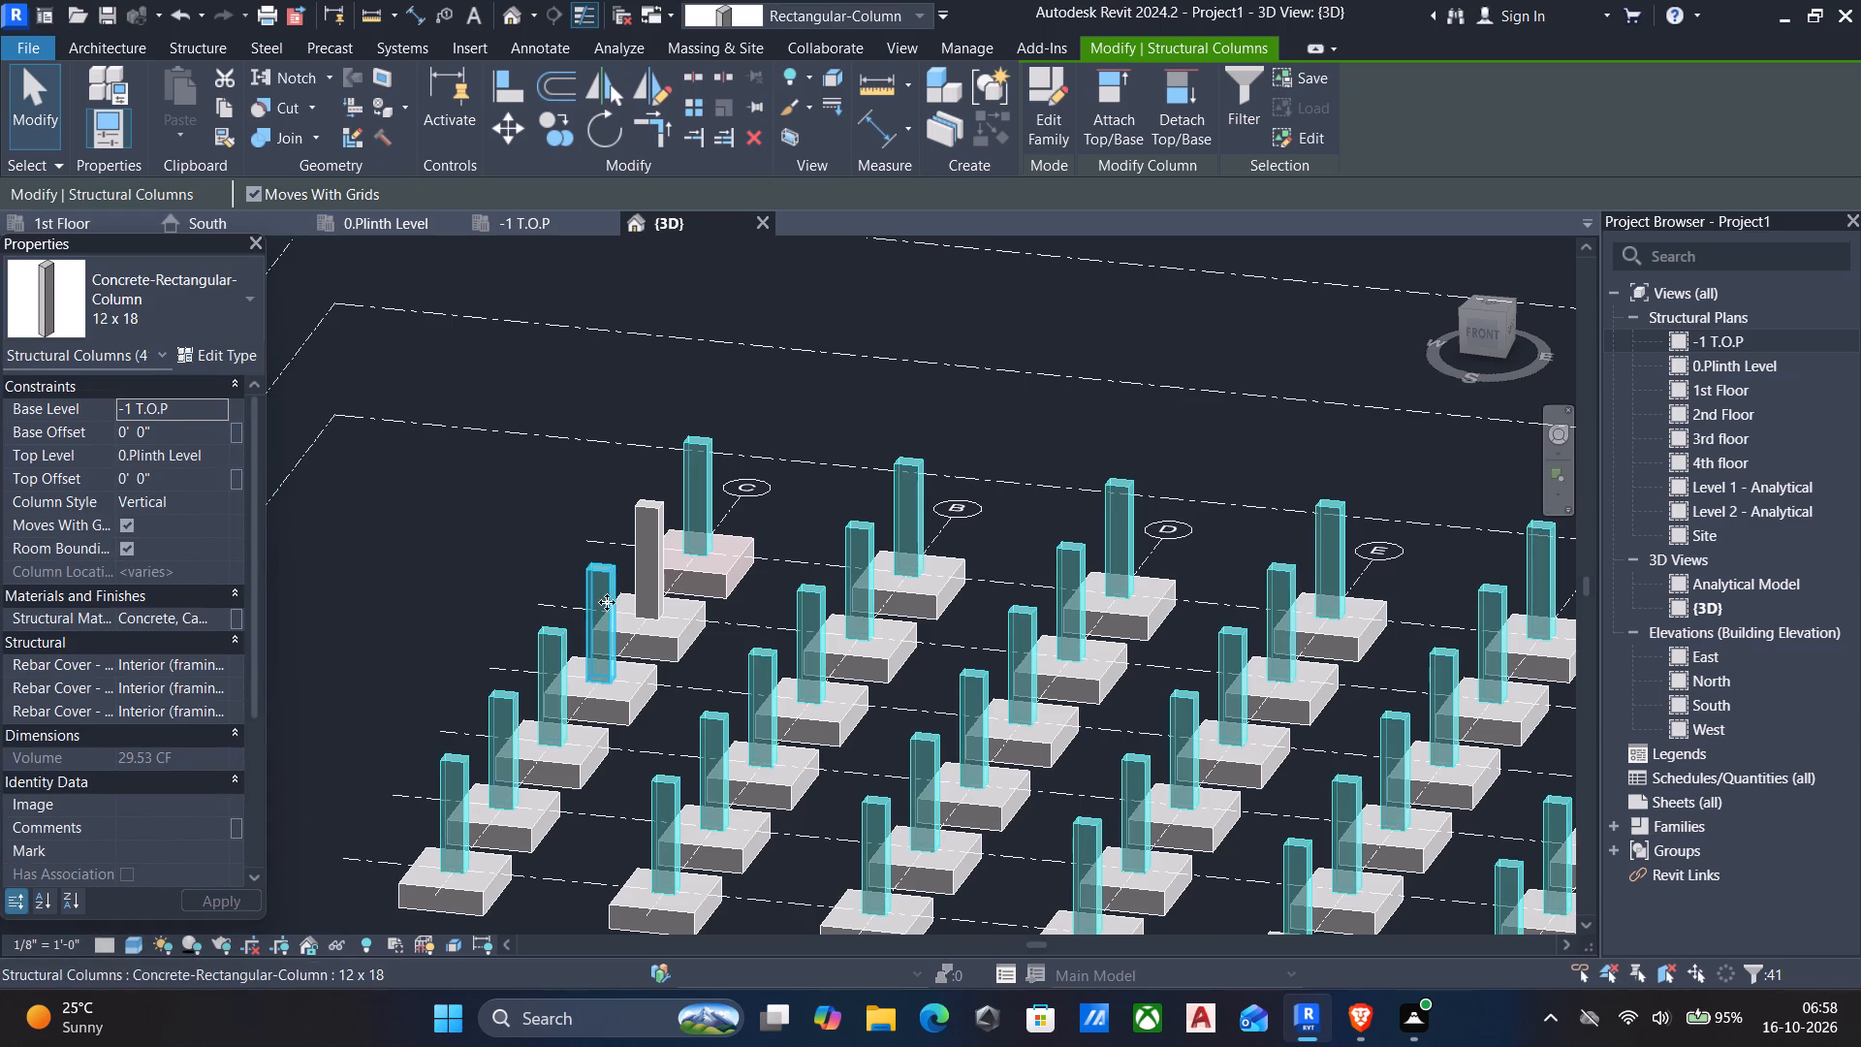
{"action": "middle_click_drag", "start_coordinate": [611, 603], "coordinate": [610, 503]}
{"action": "key", "text": "Escape"}
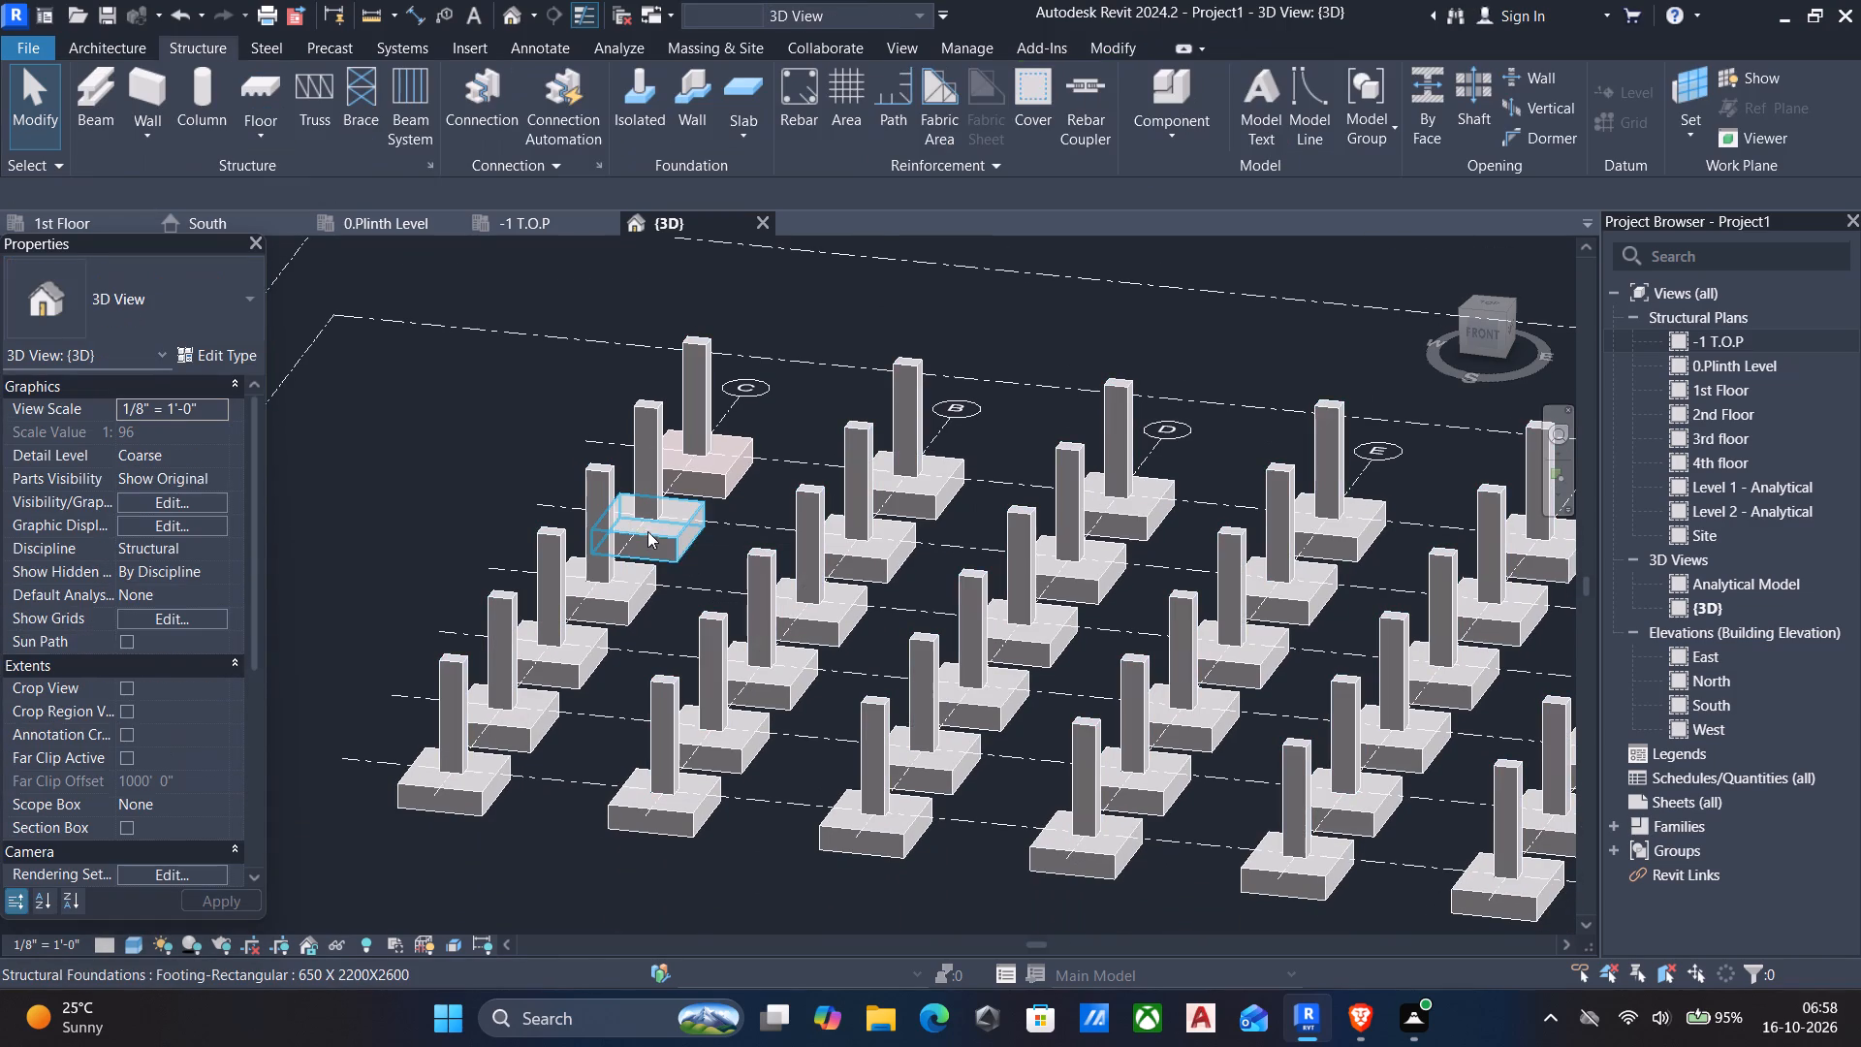
Examine the concrete columns between -1 T.O.P and 0.Plinth Level in the 3D view and the South elevation.
{"action": "middle_click_drag", "start_coordinate": [675, 562], "coordinate": [762, 430], "text": "shift"}
{"action": "scroll", "coordinate": [765, 433], "scroll_direction": "down", "scroll_amount": 1}
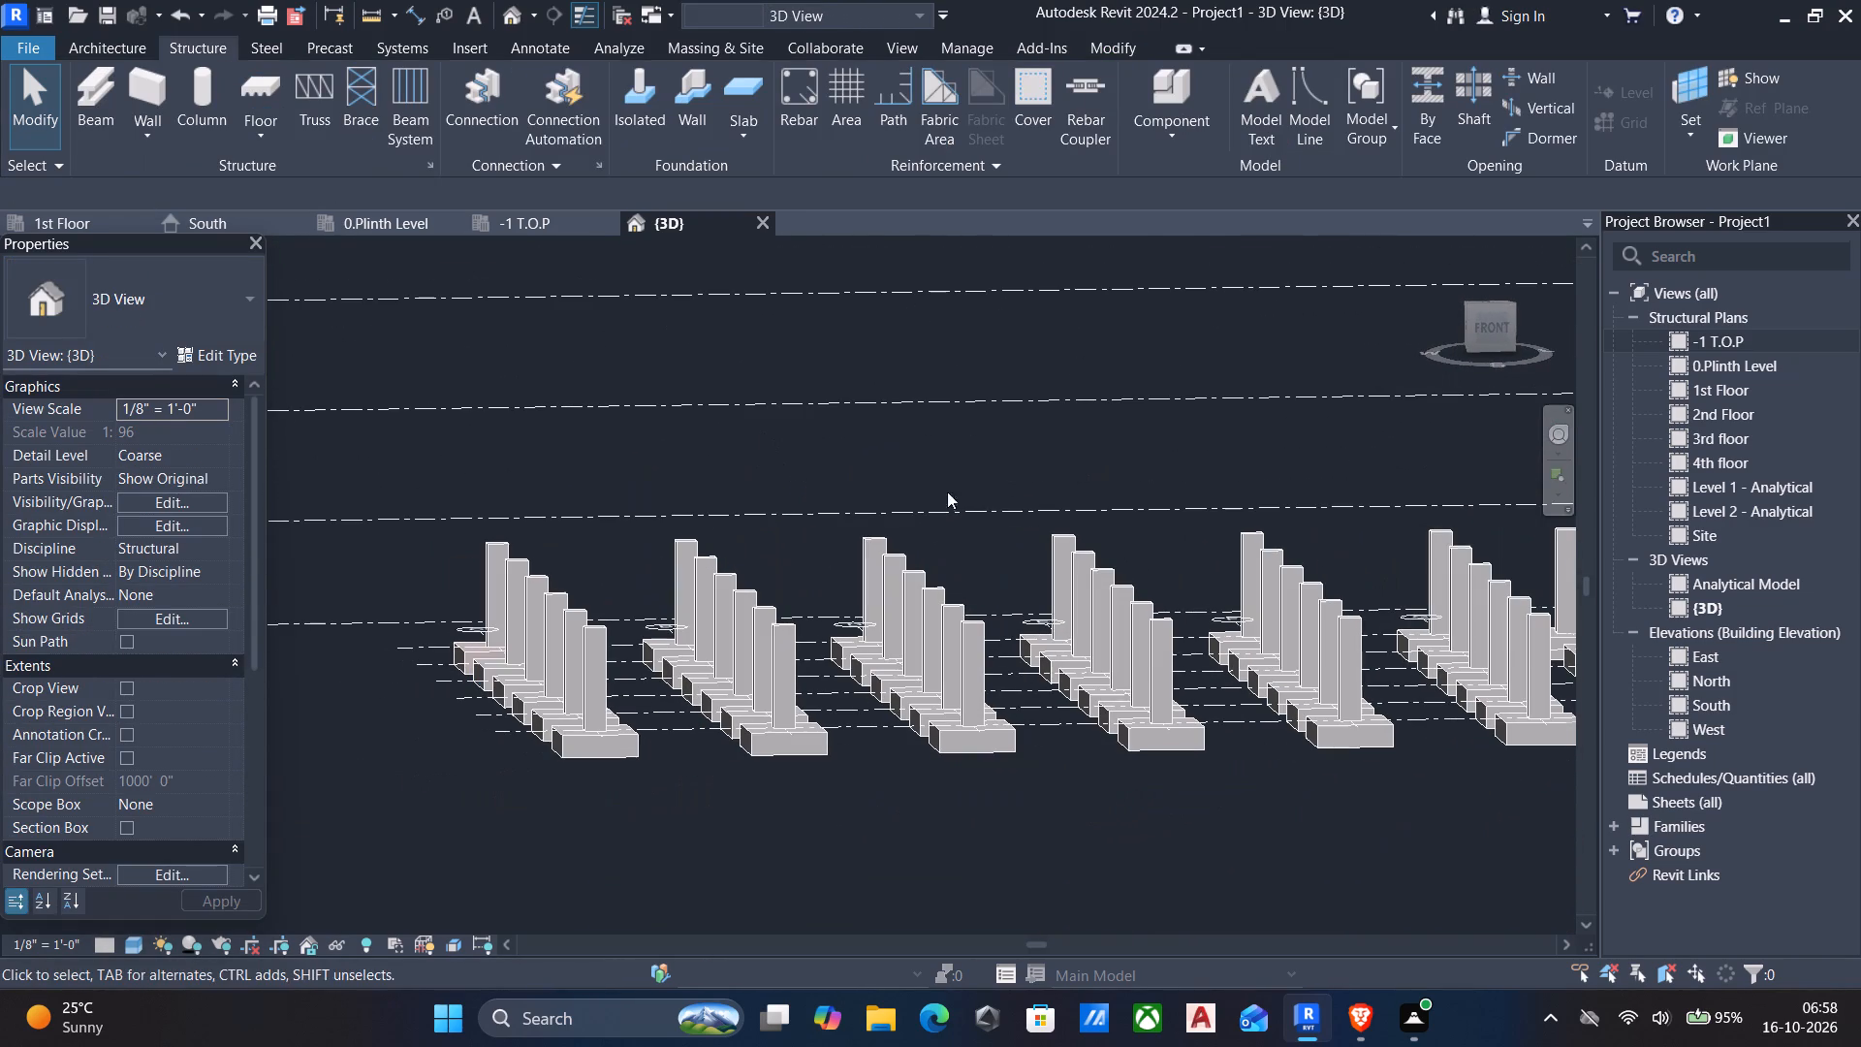
{"action": "left_click", "coordinate": [1742, 691]}
{"action": "double_click", "coordinate": [1735, 714]}
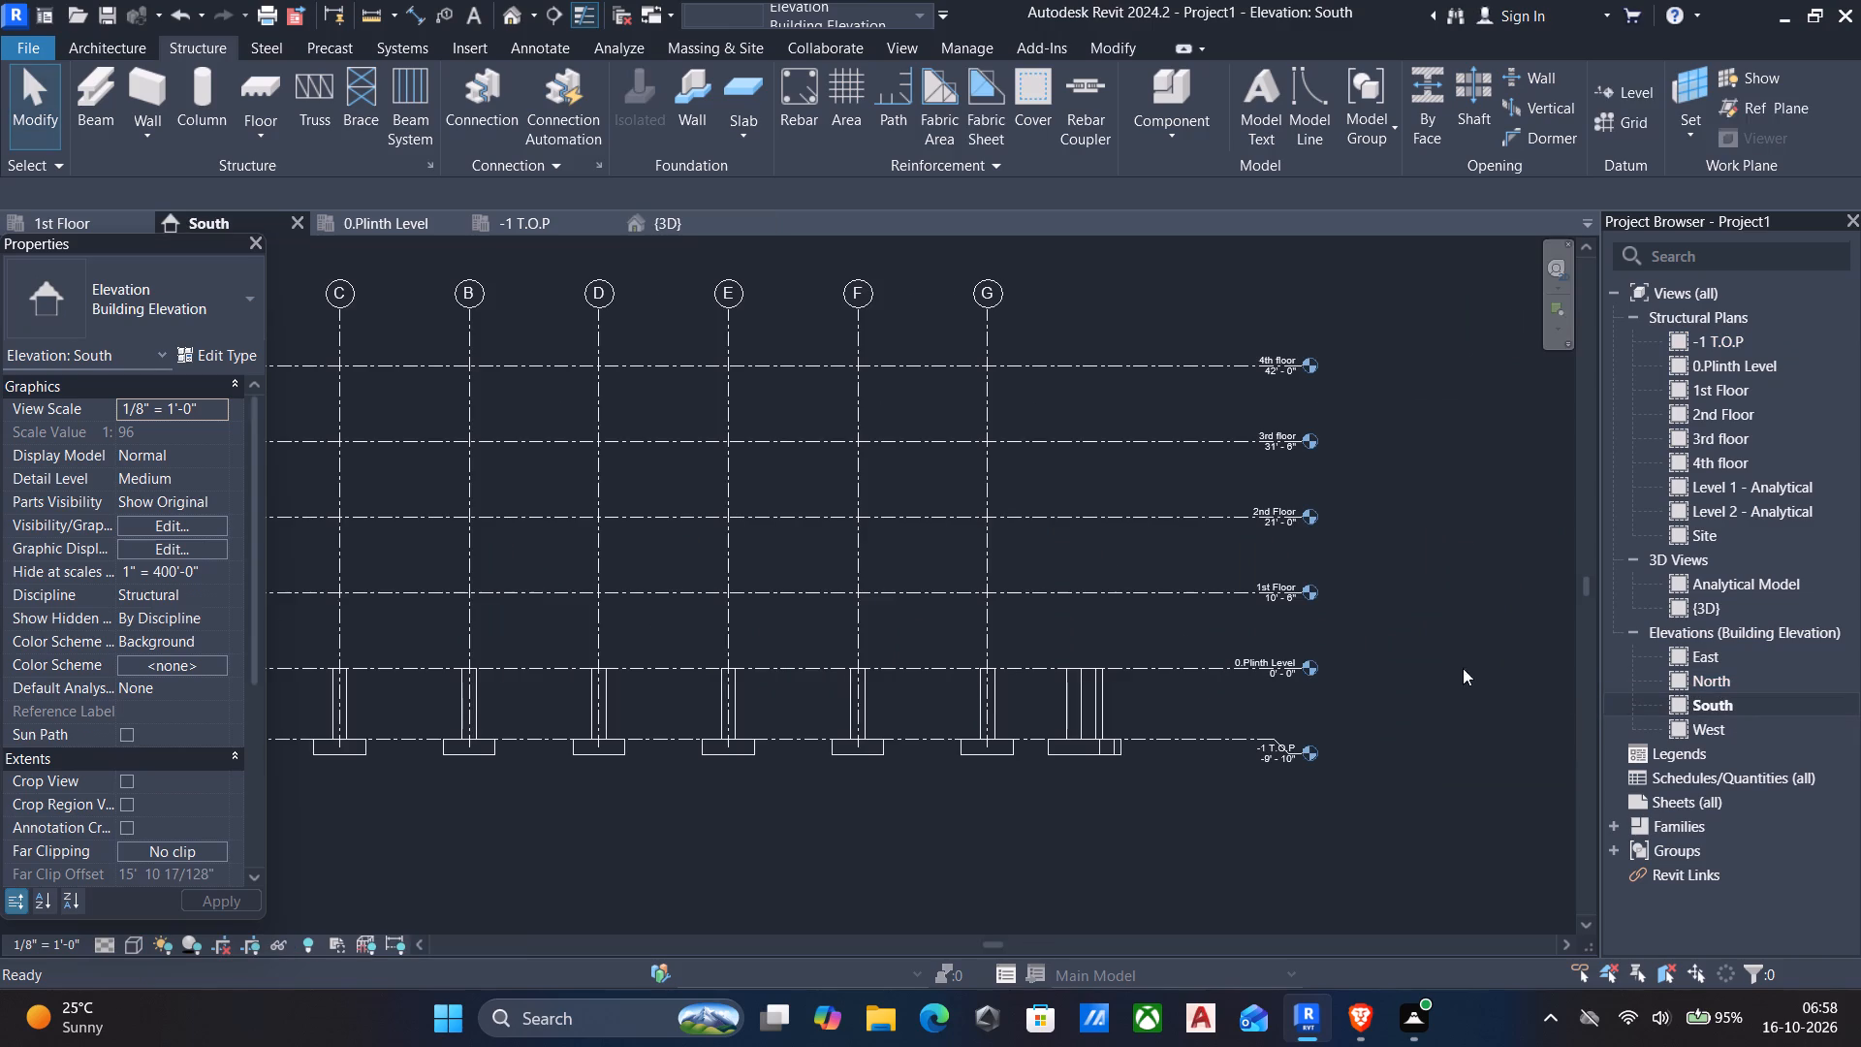
{"action": "middle_click_drag", "start_coordinate": [1171, 663], "coordinate": [1277, 619]}
{"action": "scroll", "coordinate": [1283, 615], "scroll_direction": "down", "scroll_amount": 2}
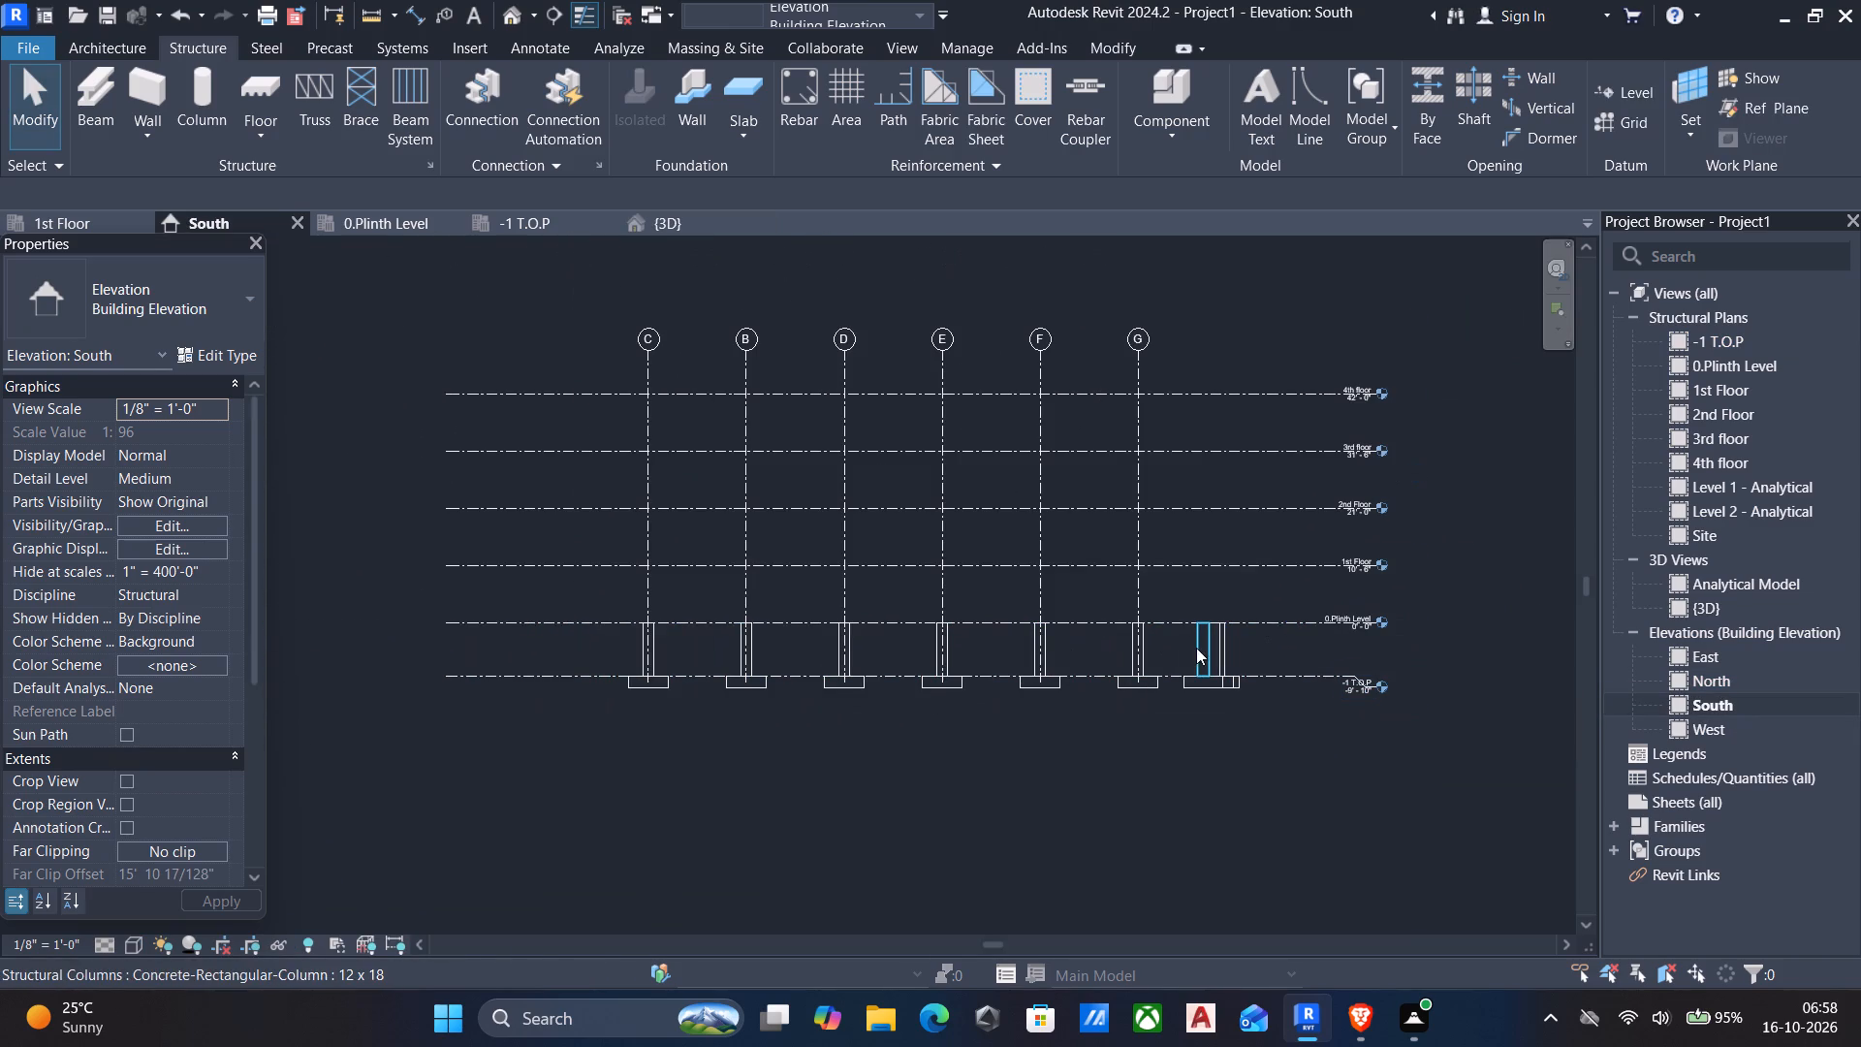
In the -1 T.O.P plan, filter the selection to Structural Columns only, copy them and paste them aligned to the 1st Floor level.
{"action": "double_click", "coordinate": [1750, 351]}
{"action": "scroll", "coordinate": [1447, 411], "scroll_direction": "down", "scroll_amount": 2}
{"action": "scroll", "coordinate": [1009, 443], "scroll_direction": "up", "scroll_amount": 4}
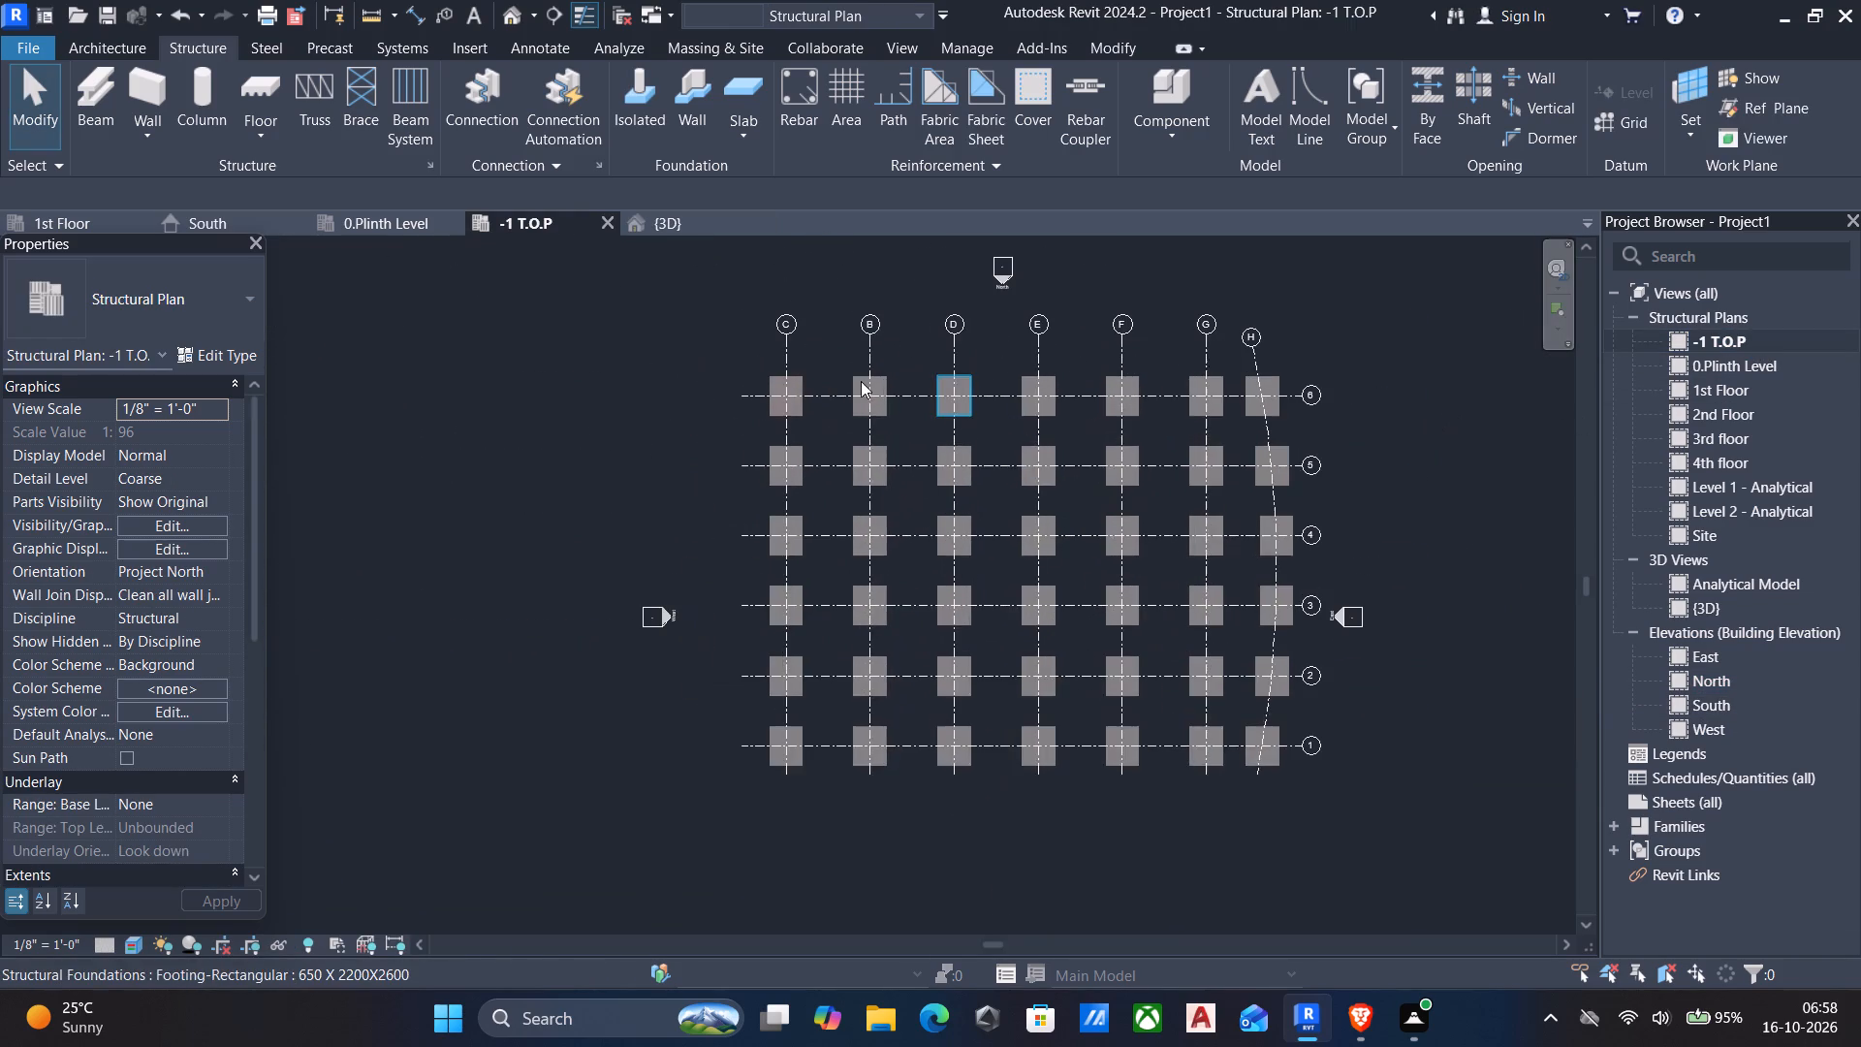
{"action": "left_click_drag", "start_coordinate": [731, 355], "coordinate": [1297, 788]}
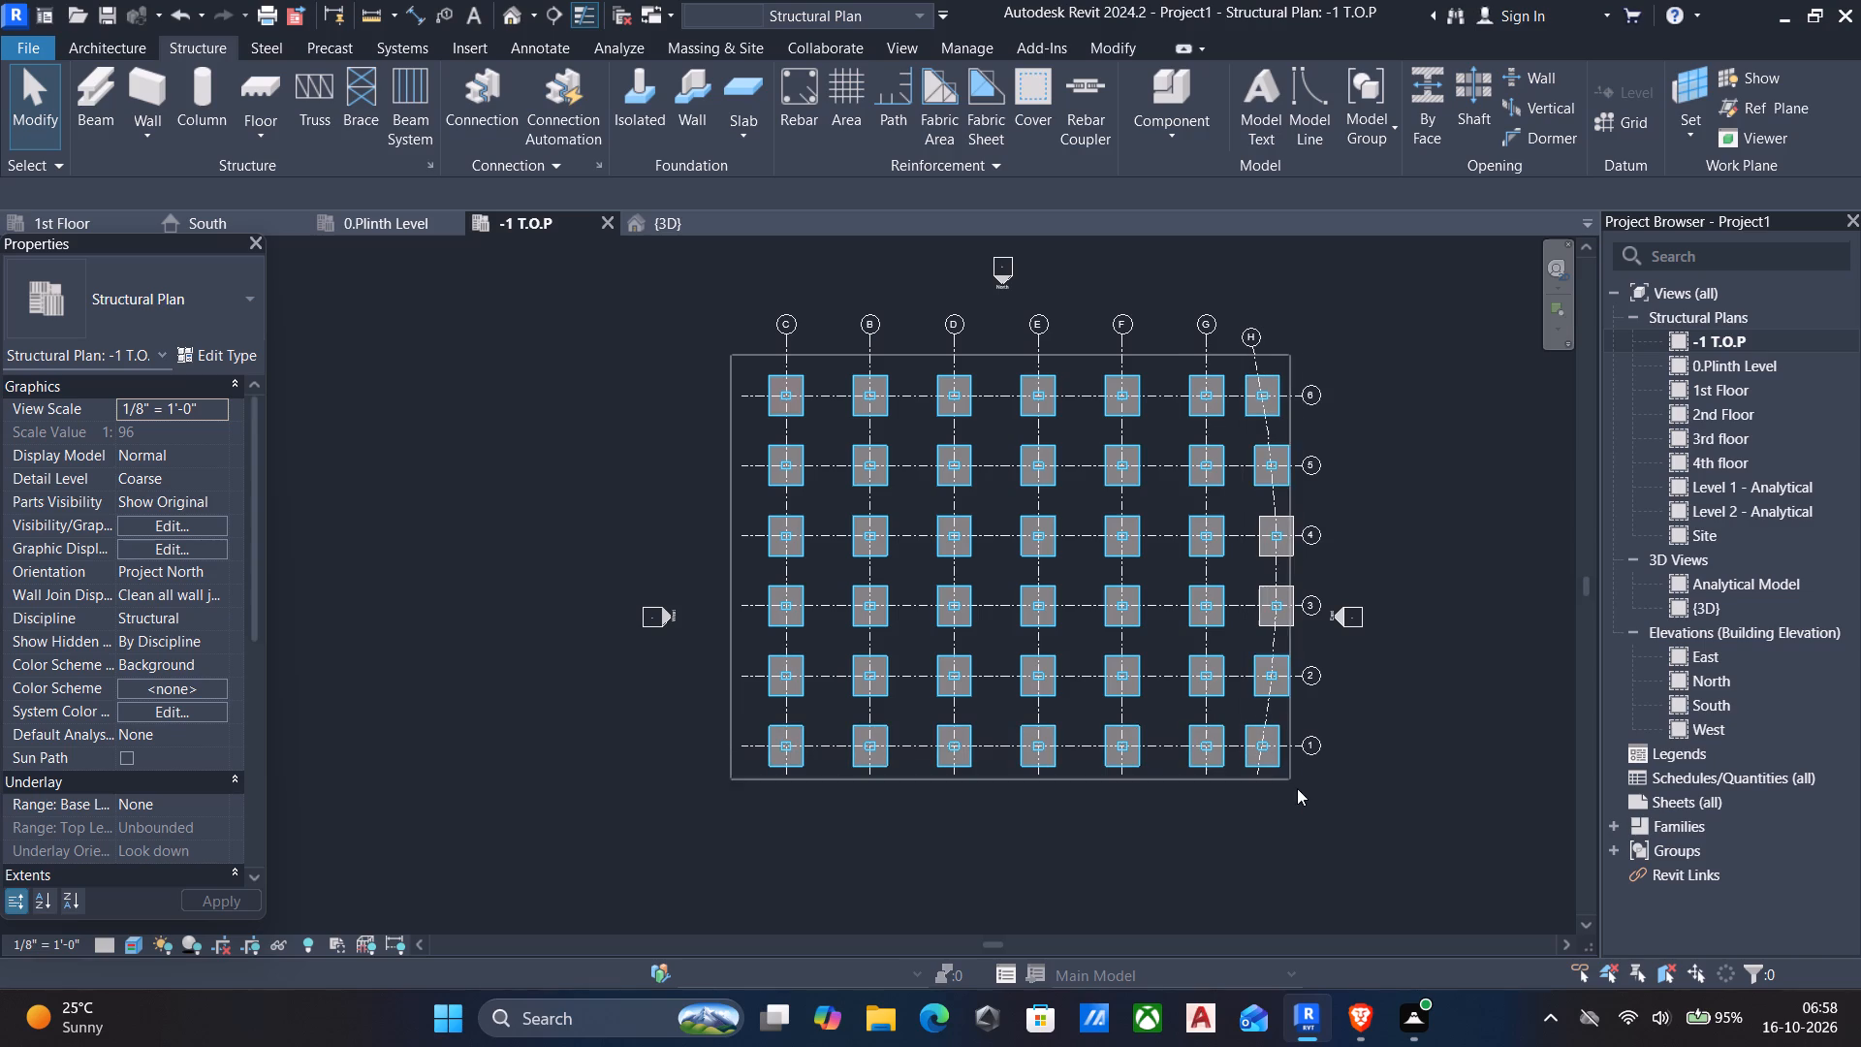
{"action": "left_click_drag", "start_coordinate": [1297, 788], "coordinate": [1304, 809]}
{"action": "left_click", "coordinate": [1034, 86]}
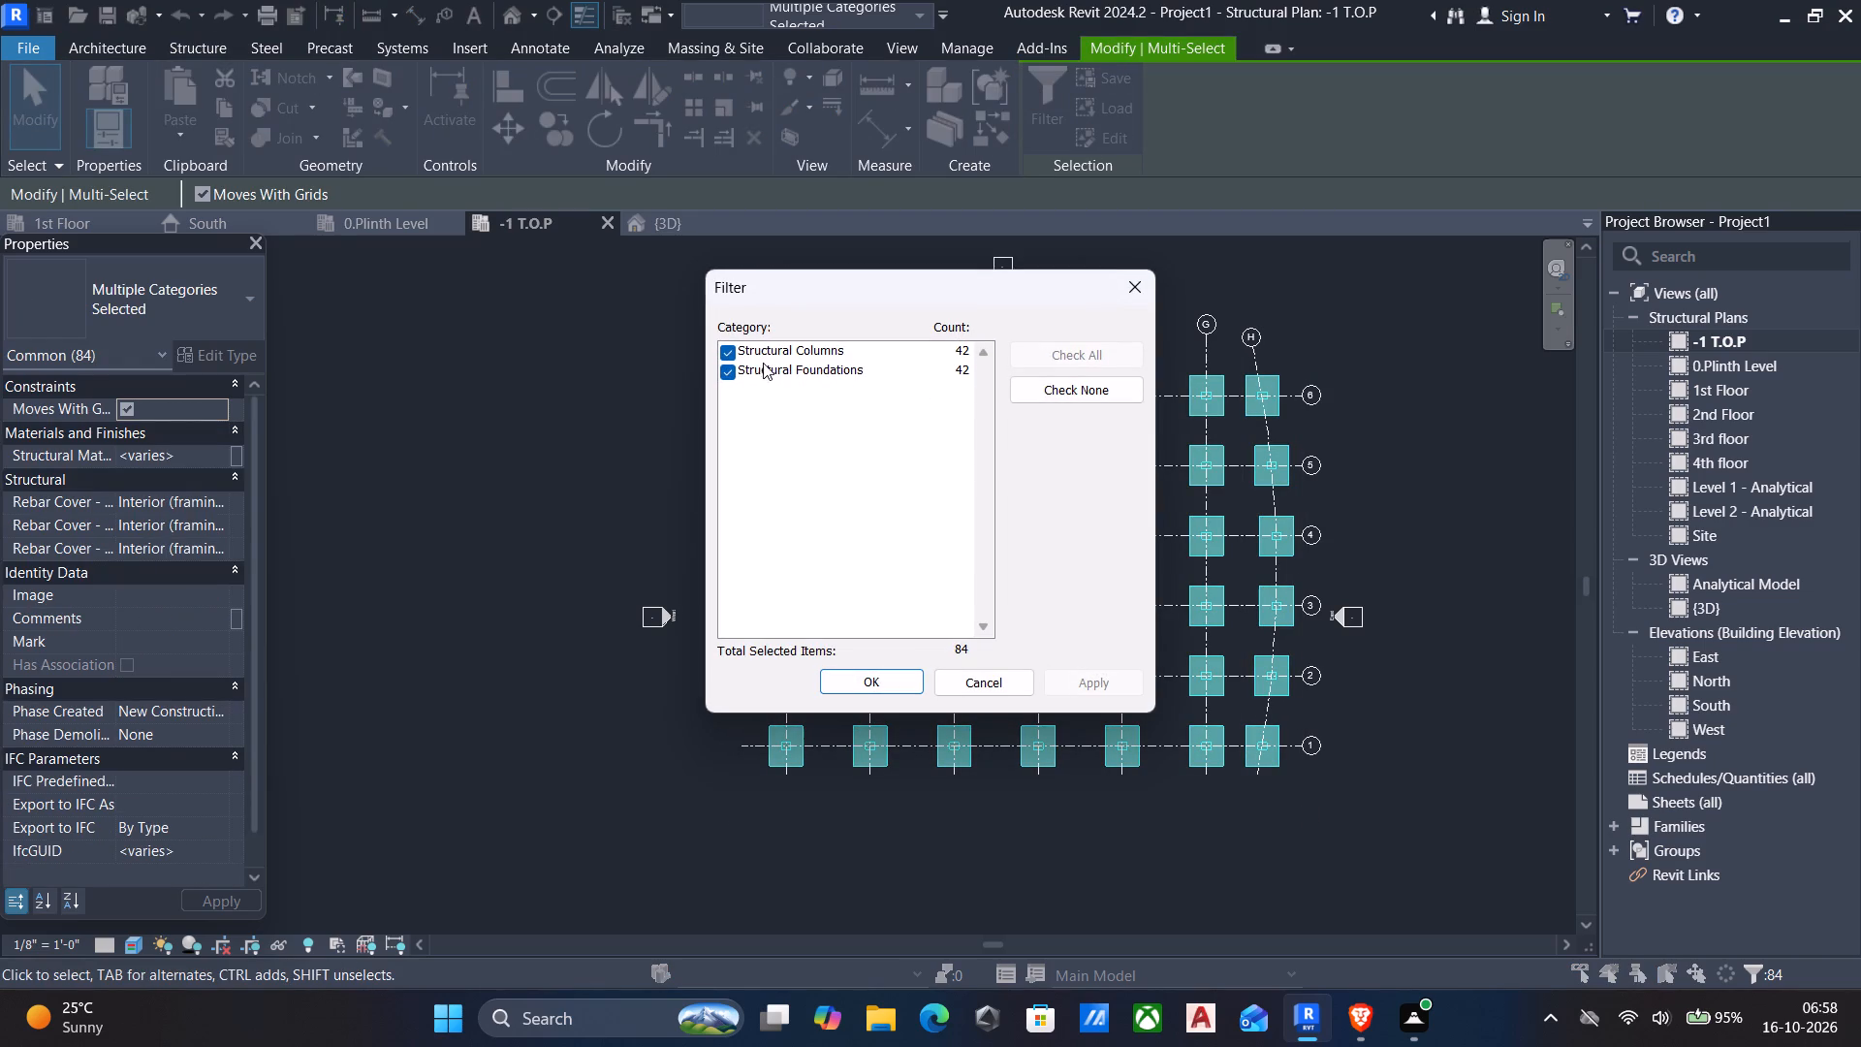
{"action": "left_click", "coordinate": [729, 373]}
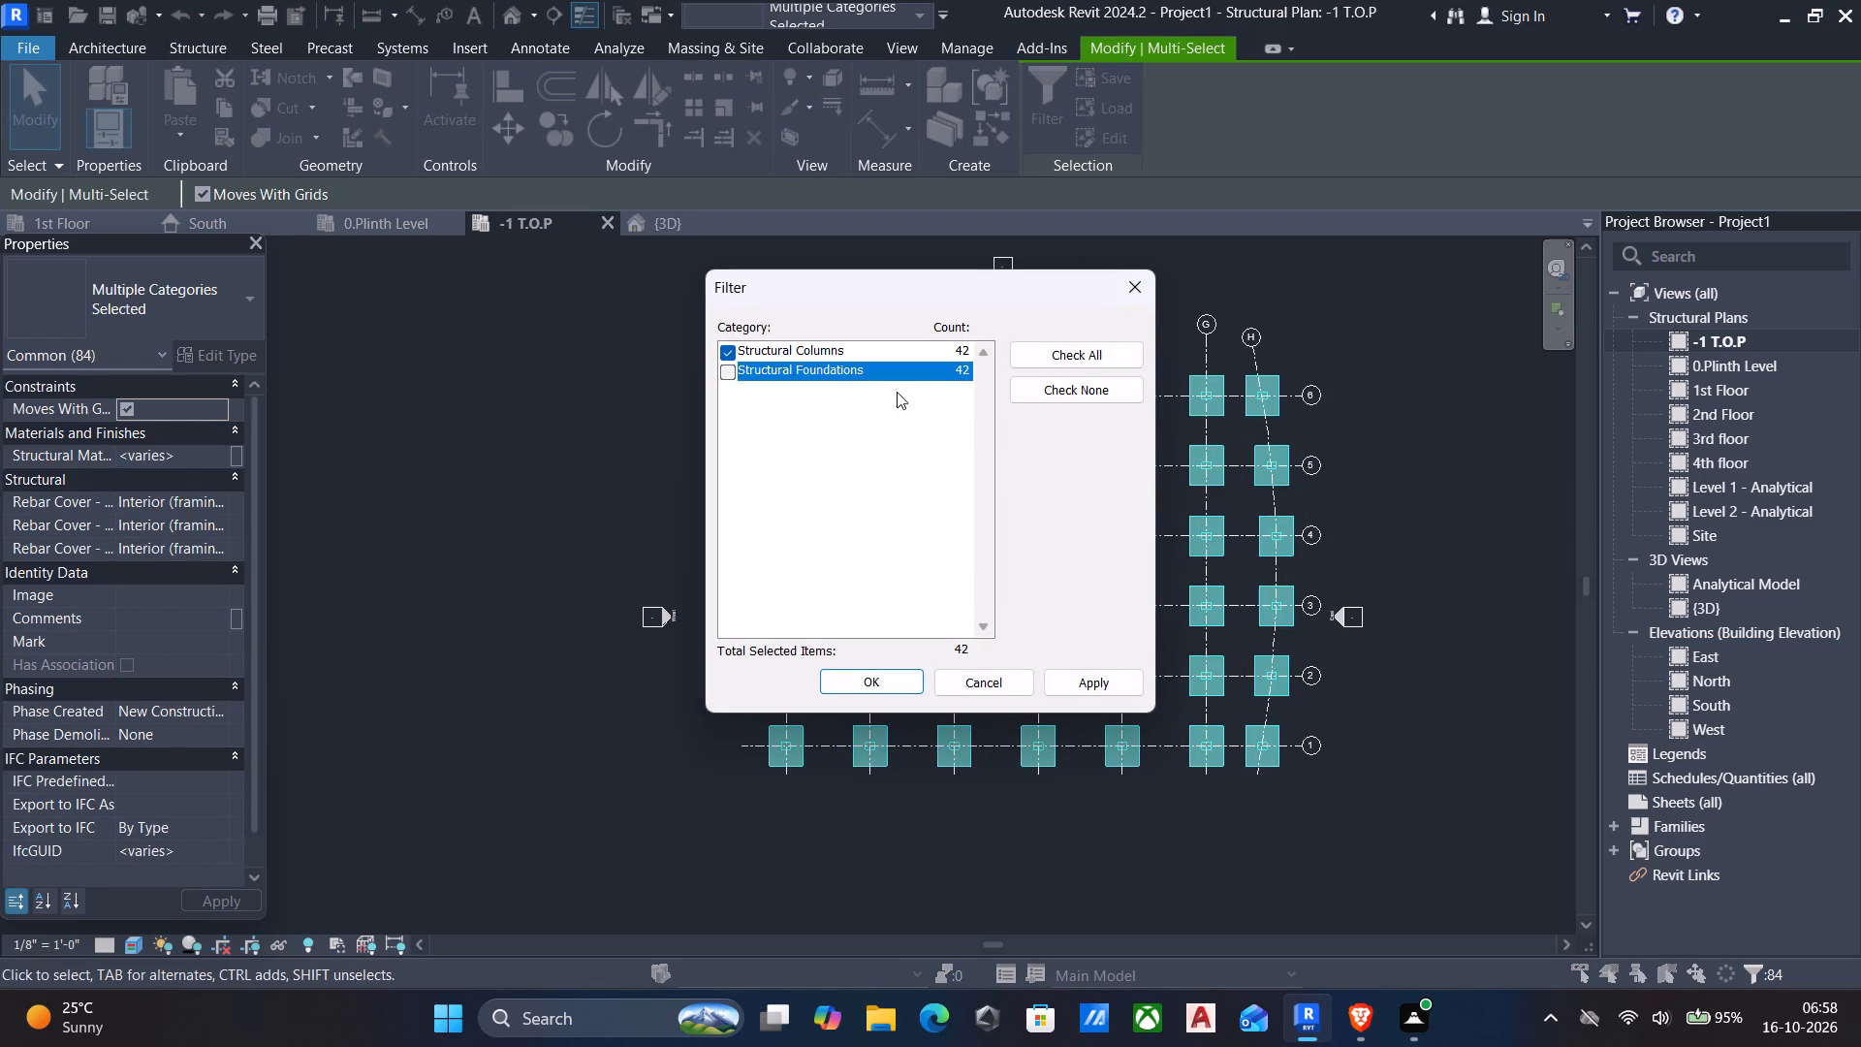
{"action": "left_click", "coordinate": [1086, 383]}
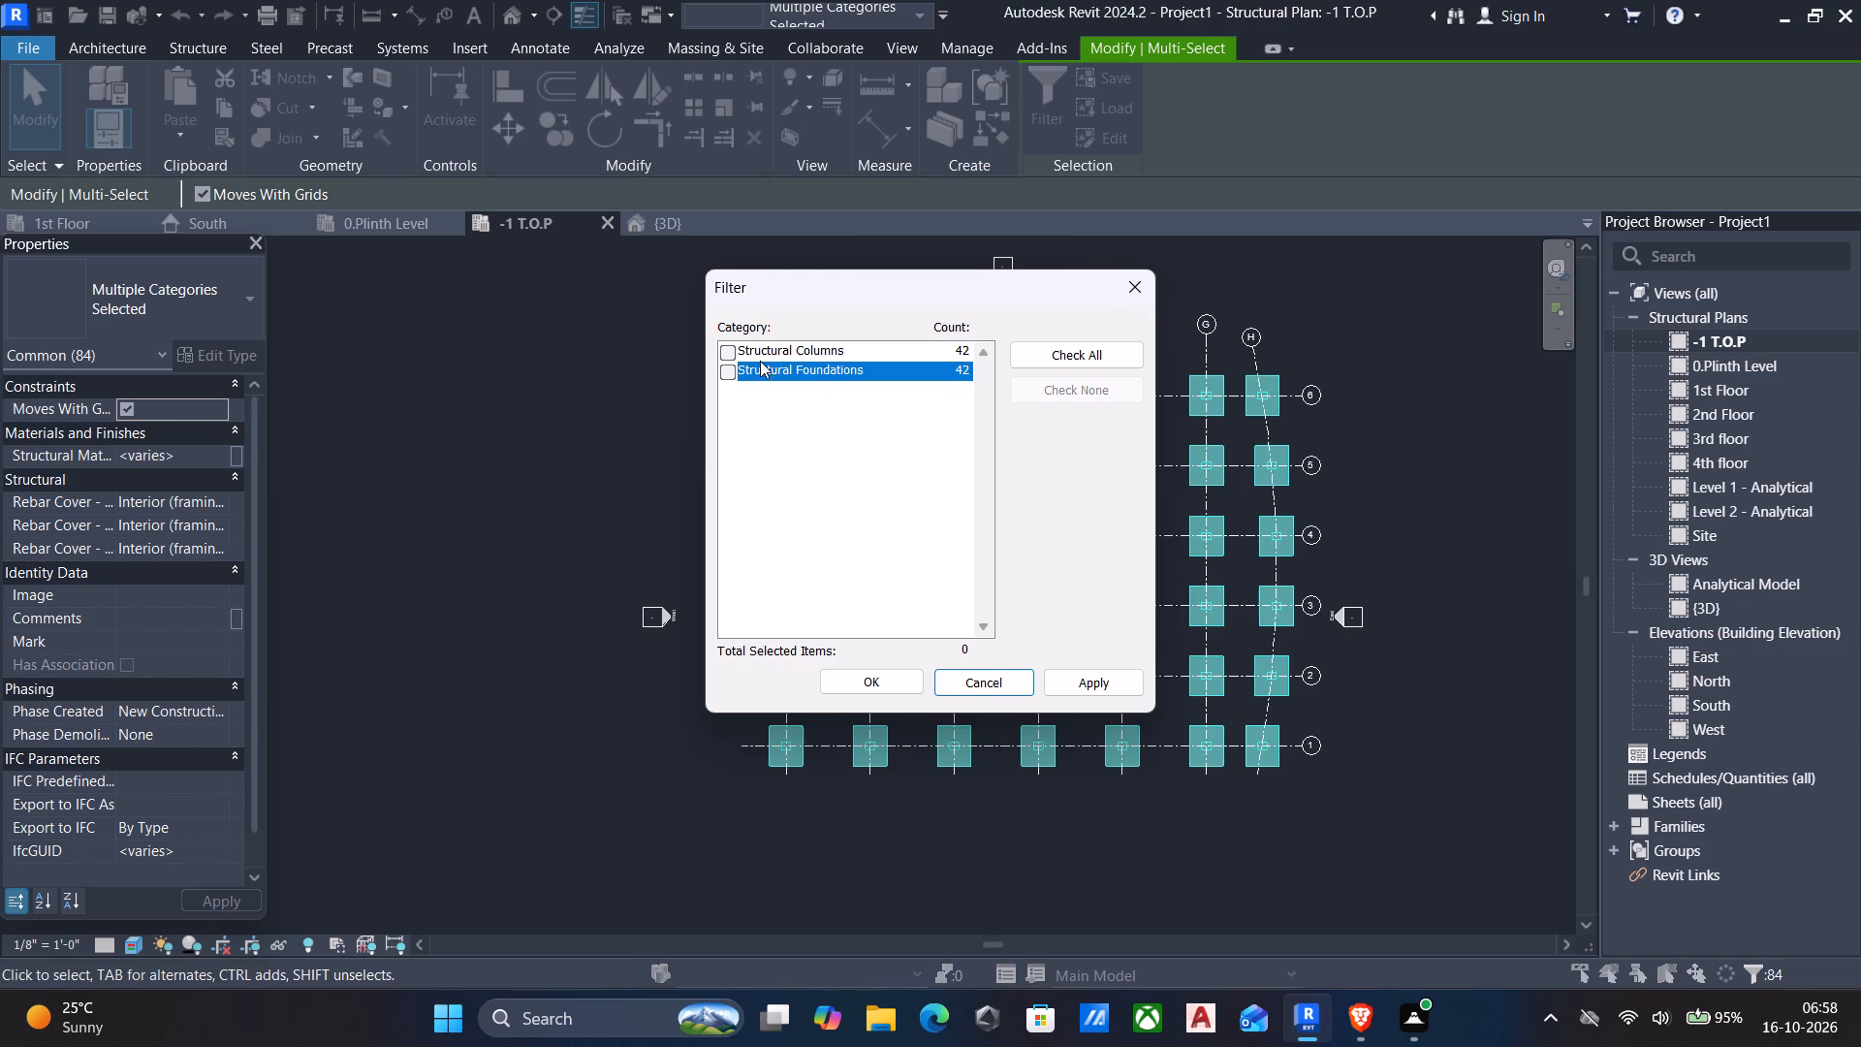
{"action": "left_click", "coordinate": [726, 351]}
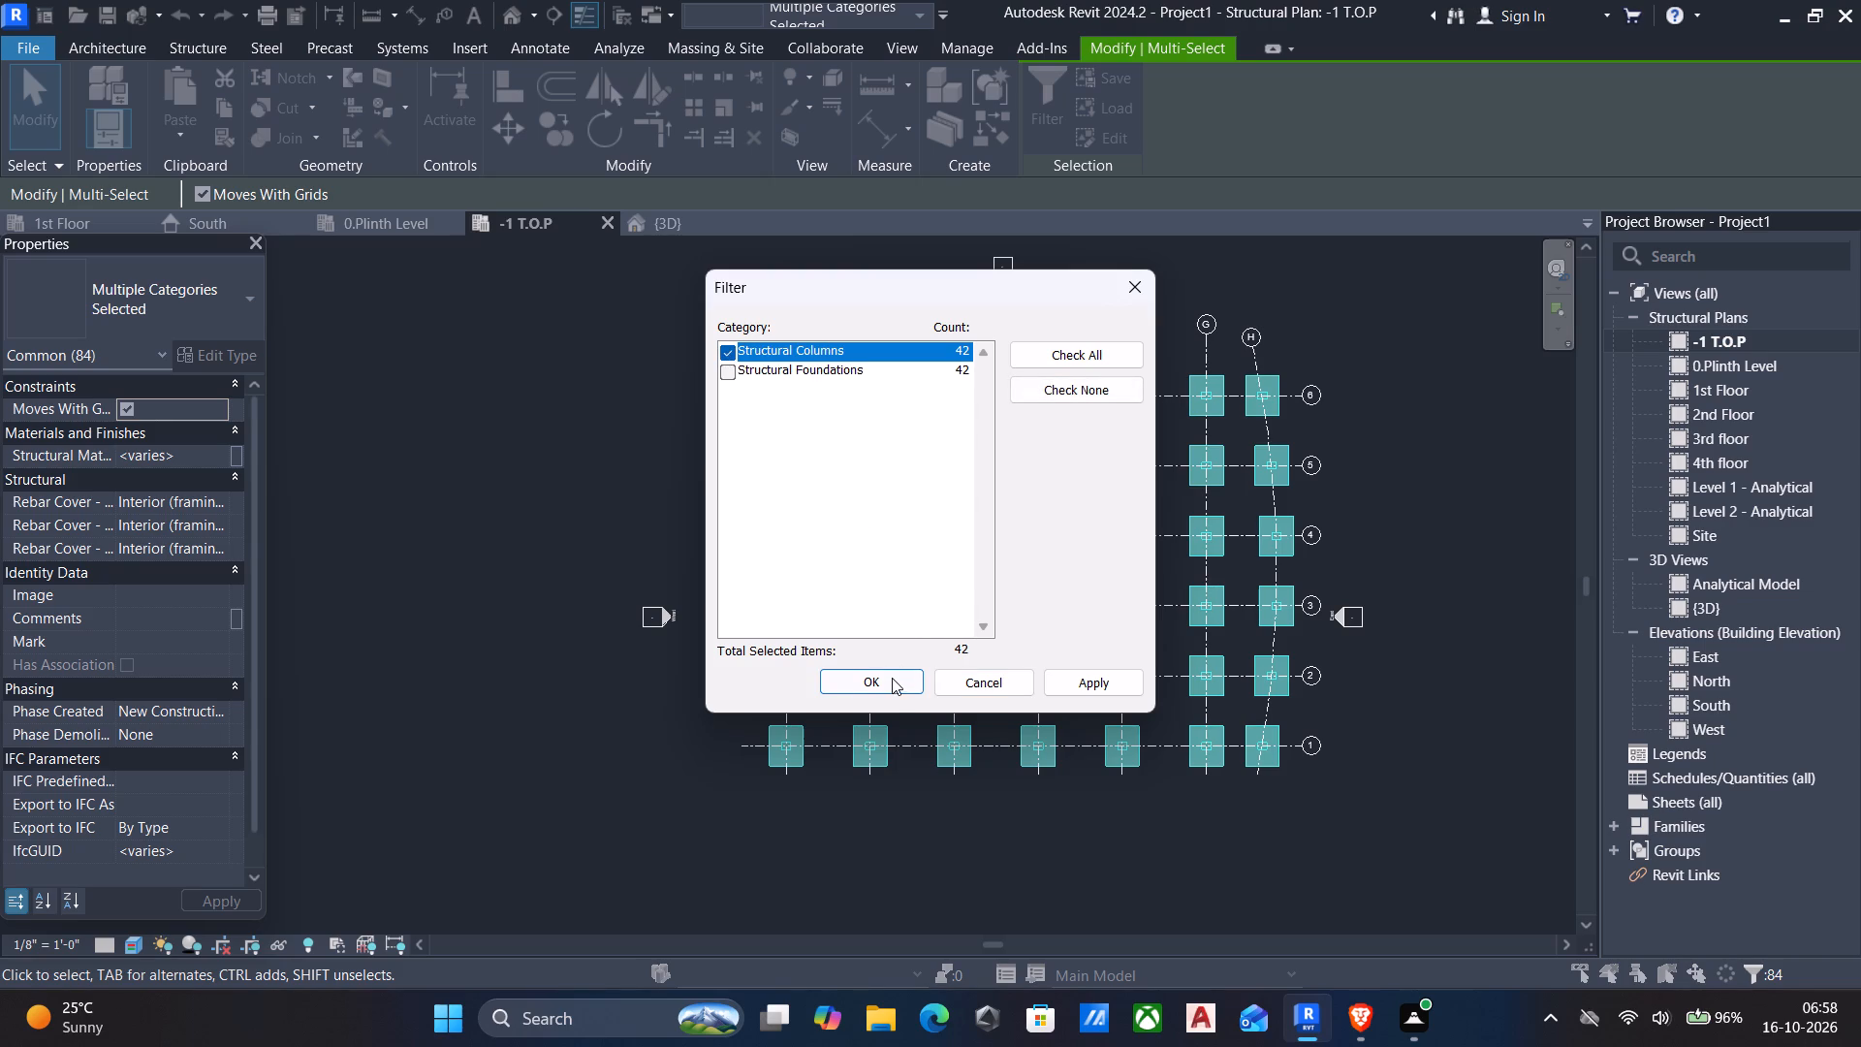
{"action": "left_click", "coordinate": [890, 684]}
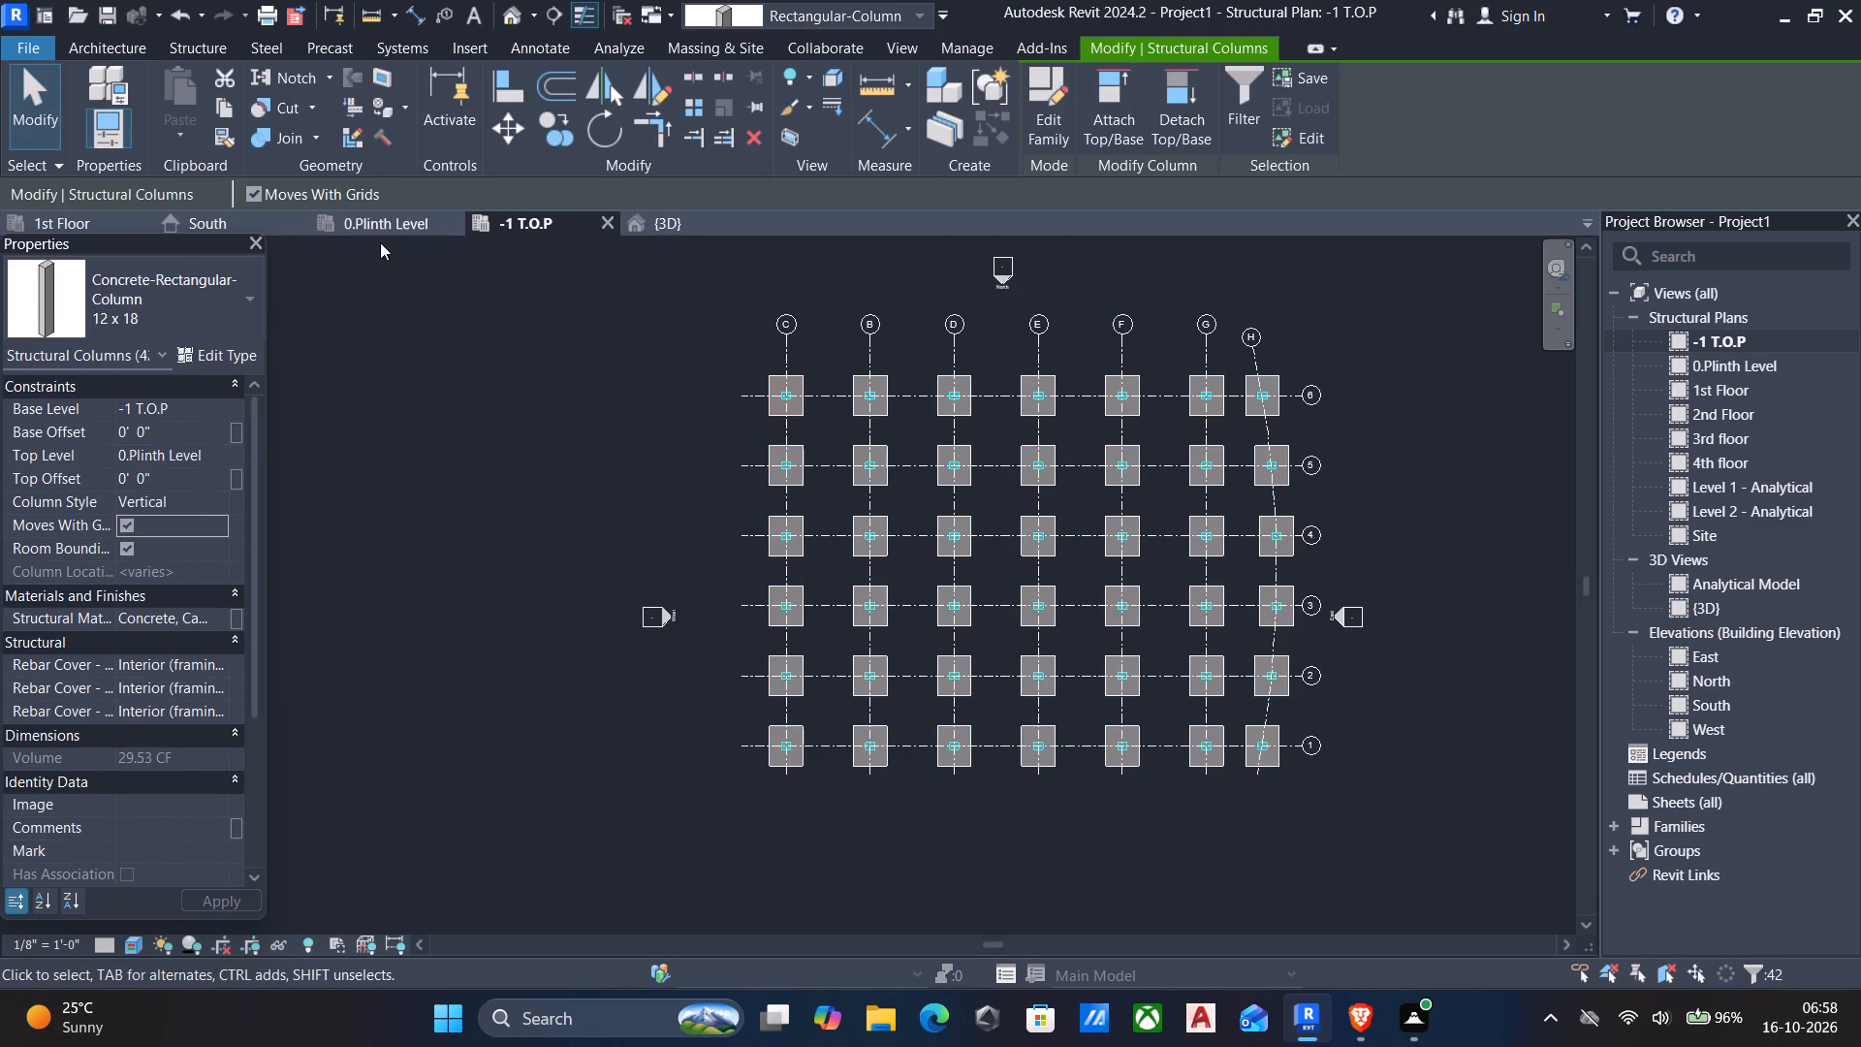
{"action": "left_click", "coordinate": [235, 112]}
{"action": "left_click", "coordinate": [181, 130]}
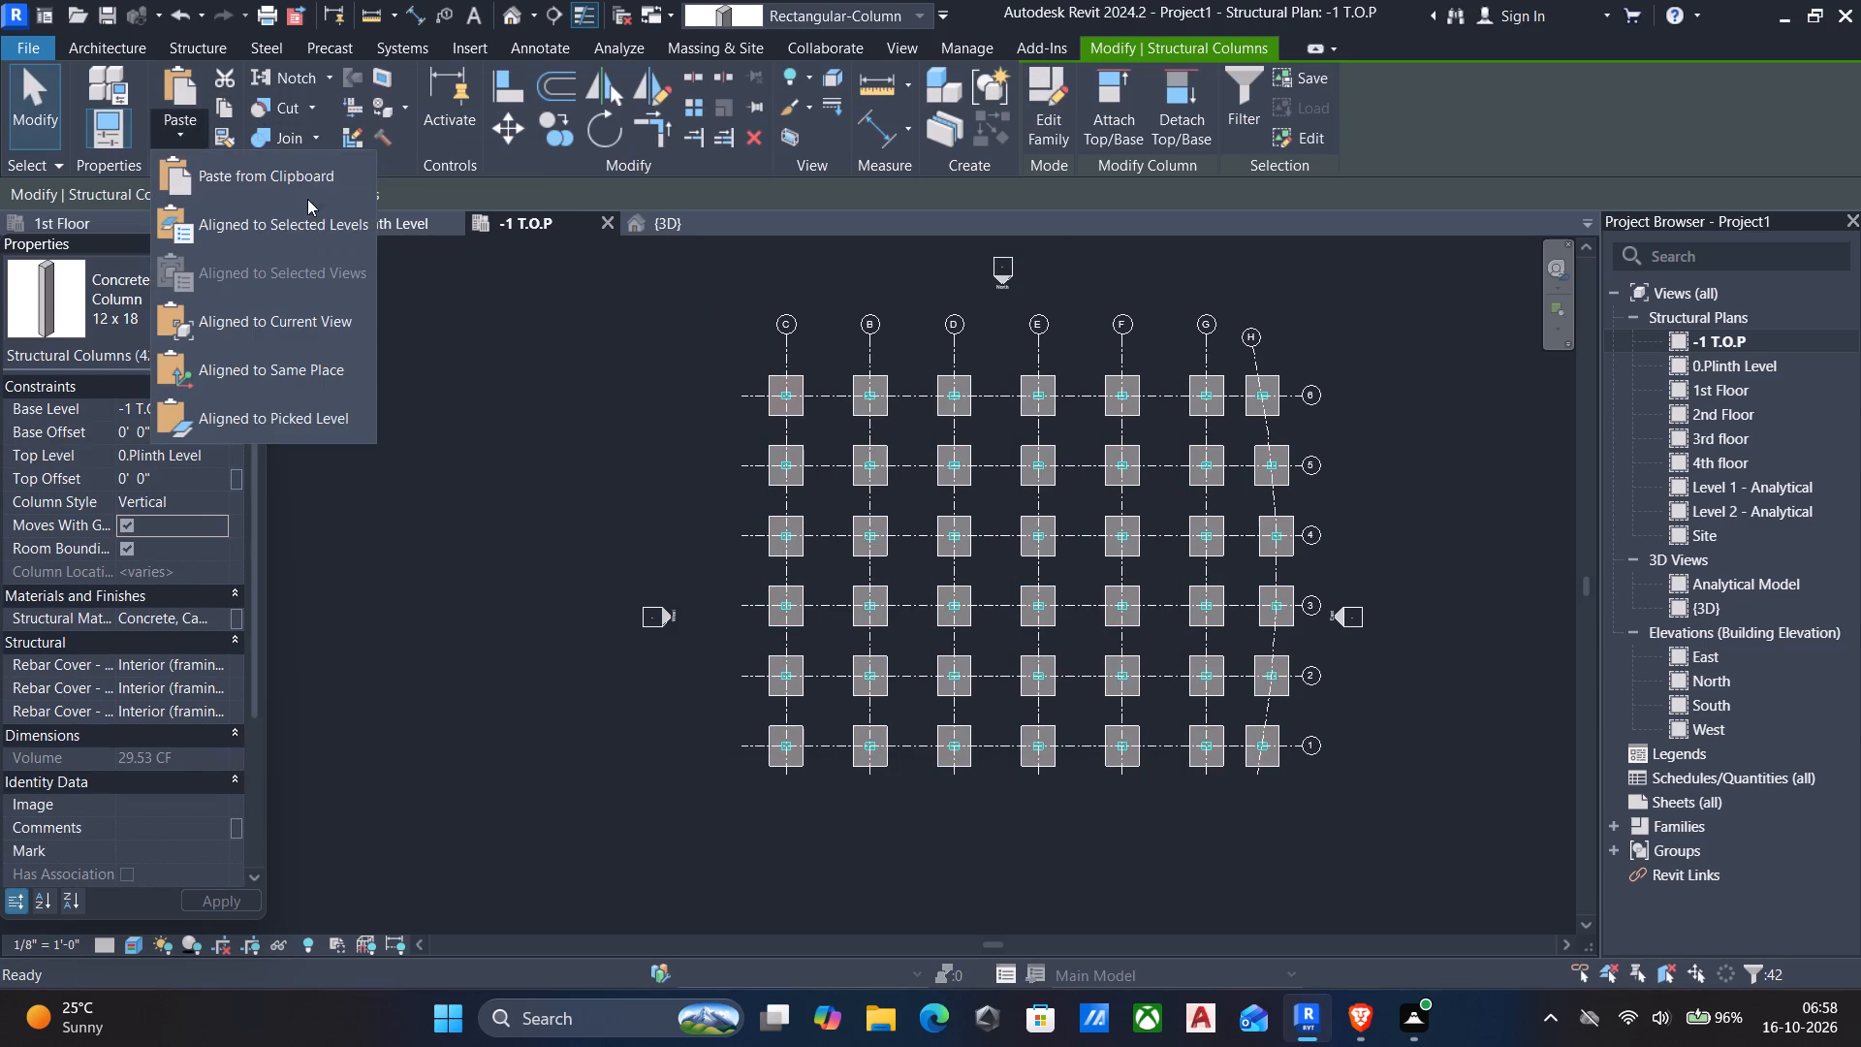
{"action": "left_click", "coordinate": [308, 217]}
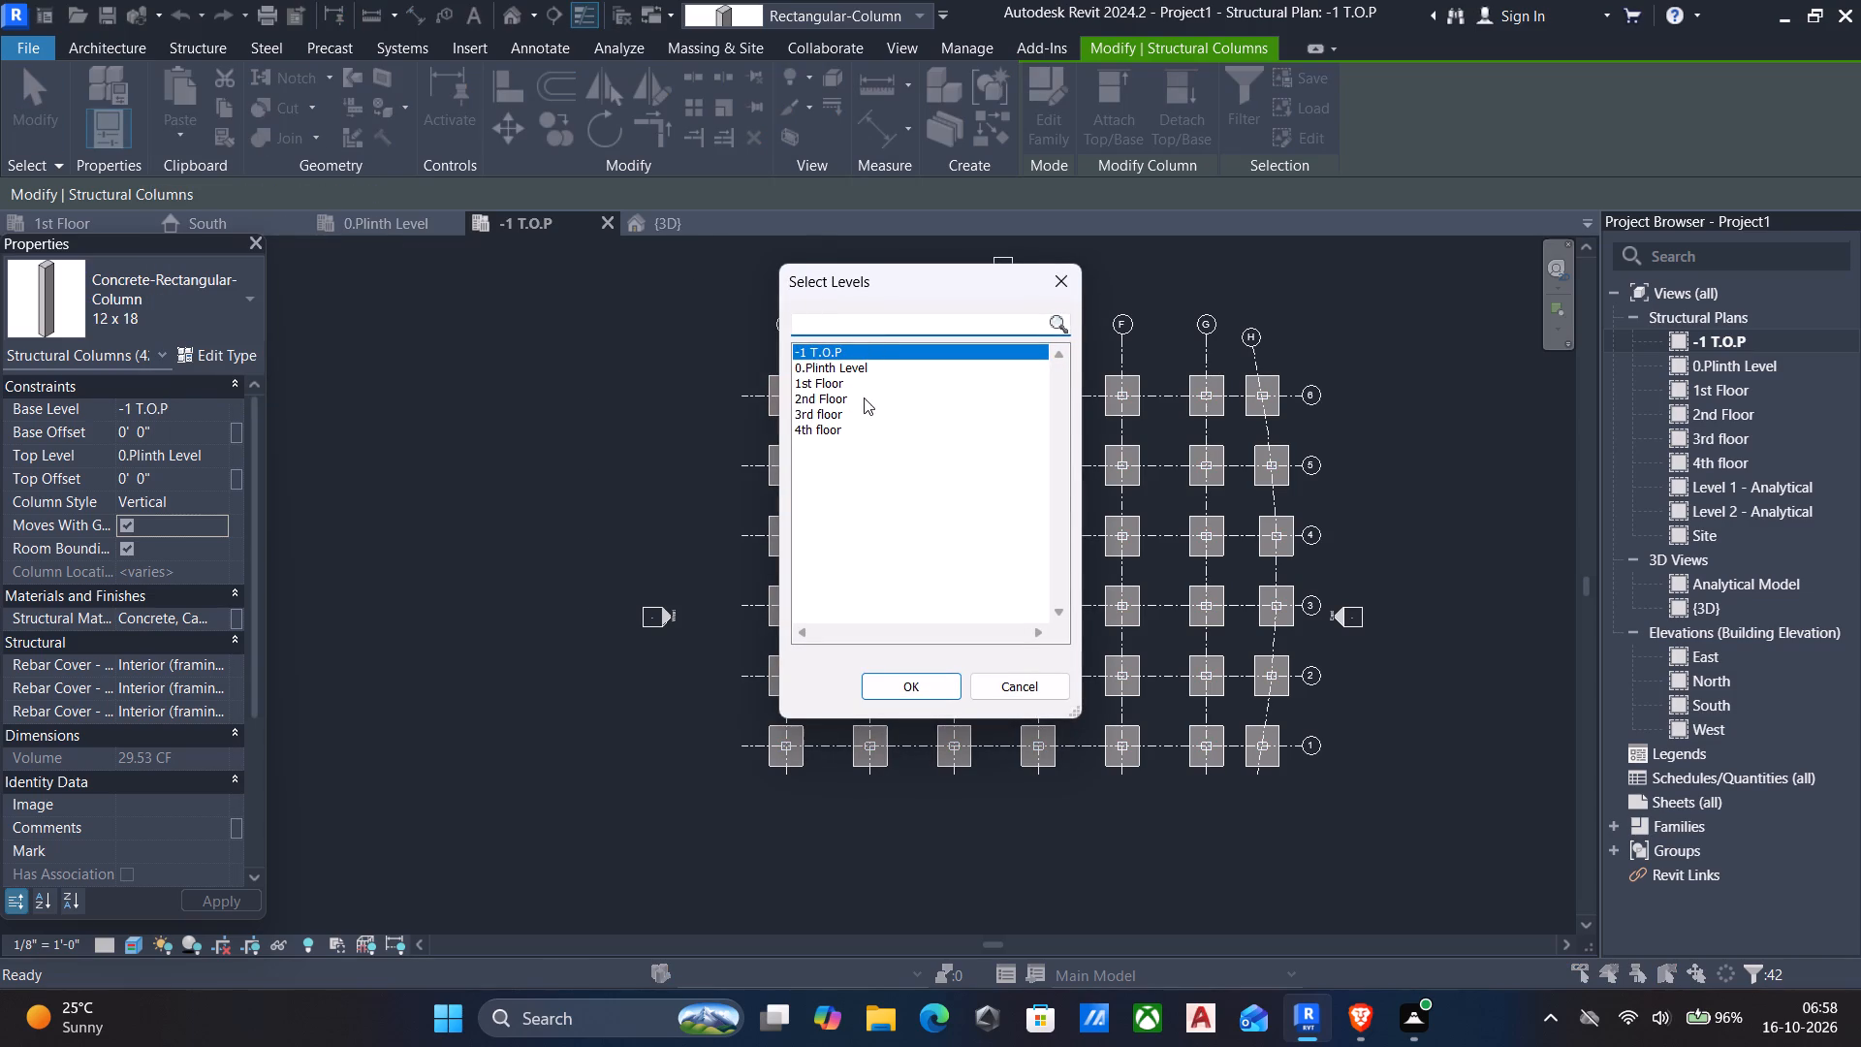
{"action": "left_click", "coordinate": [817, 380]}
{"action": "left_click", "coordinate": [905, 682]}
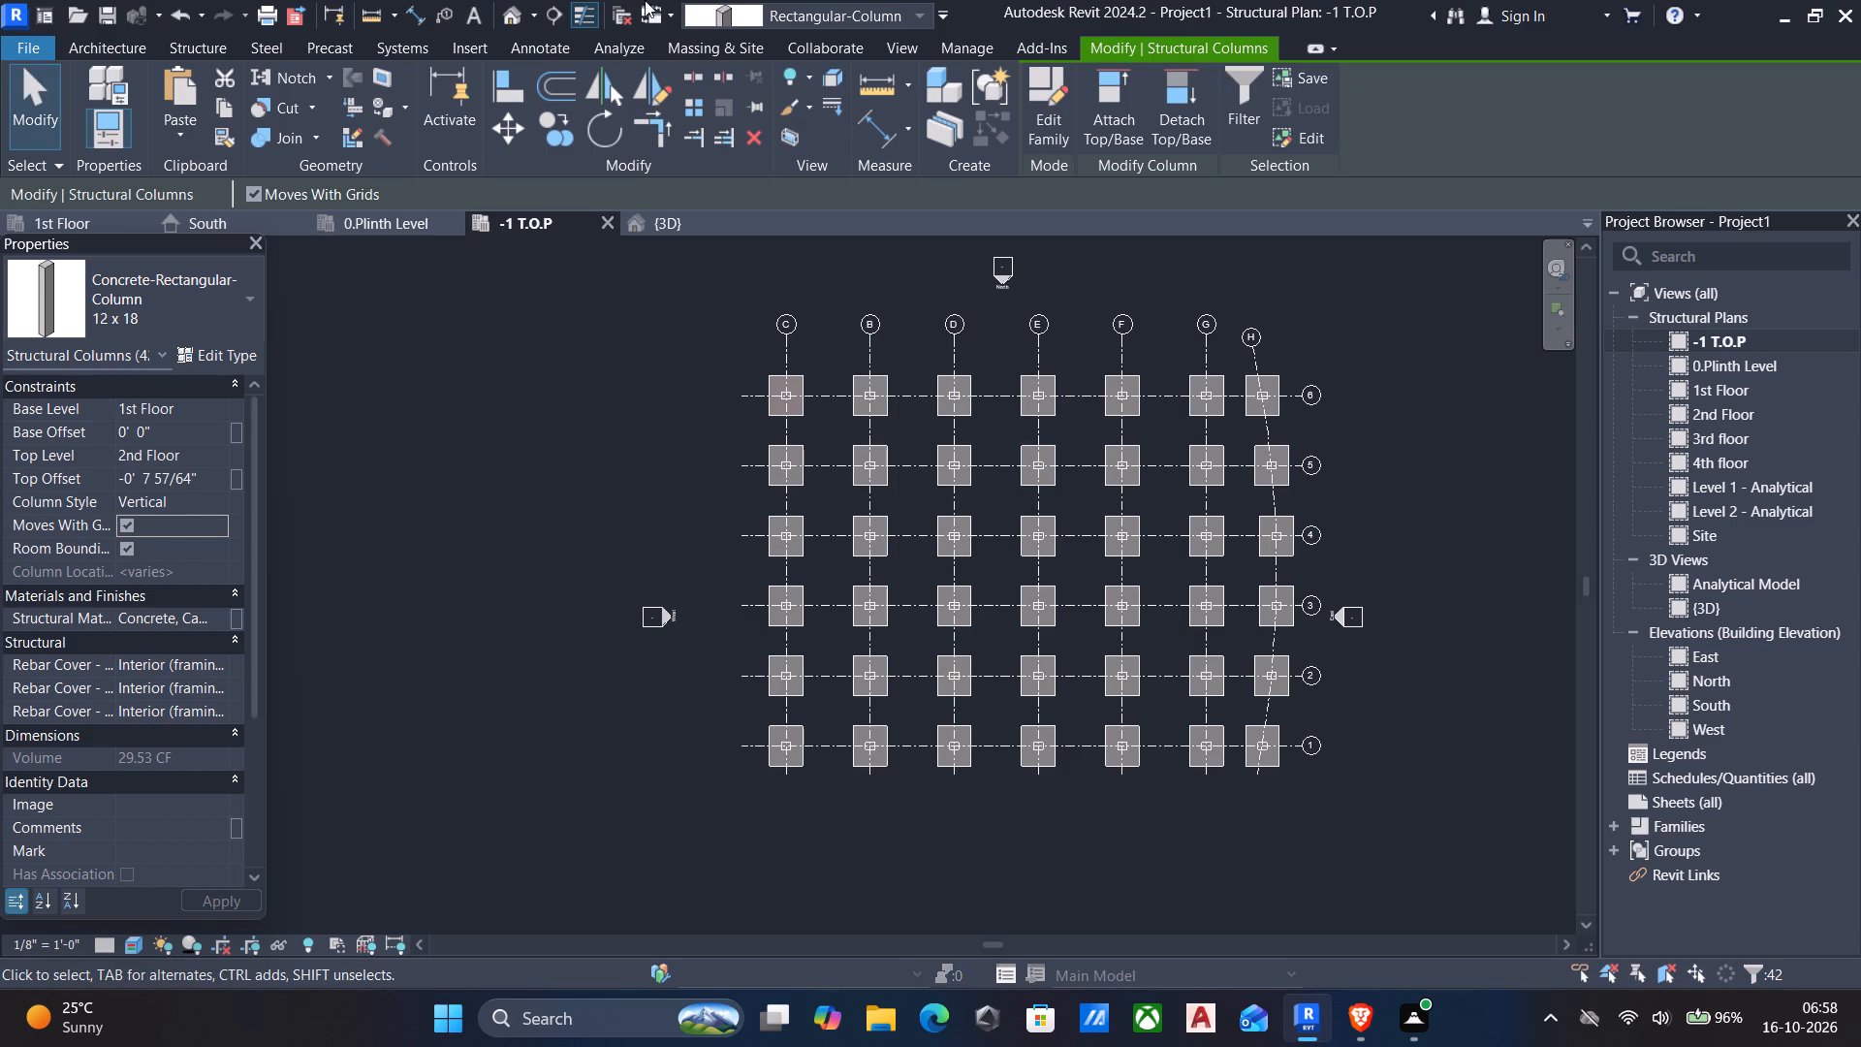
Examine the columns pasted between 1st Floor and 2nd Floor in the 3D view.
{"action": "left_click", "coordinate": [512, 9]}
{"action": "middle_click_drag", "start_coordinate": [894, 474], "coordinate": [899, 401]}
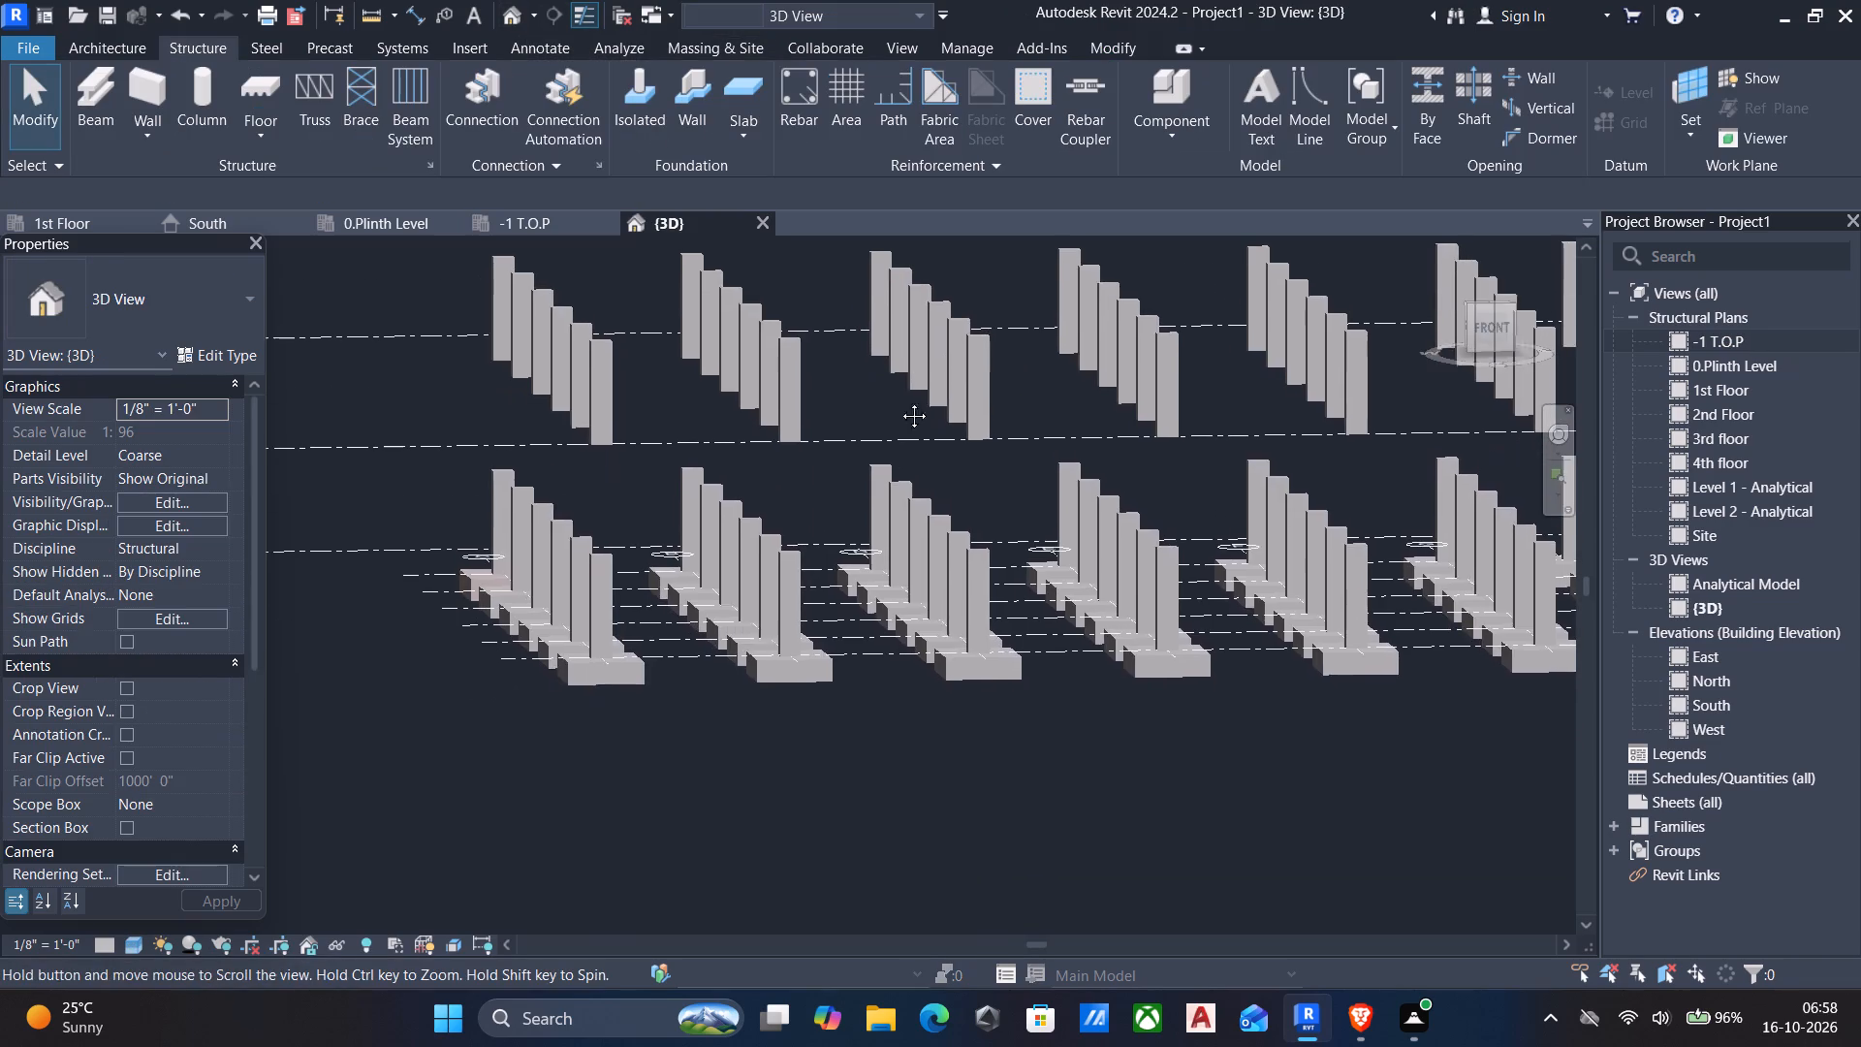
{"action": "middle_click_drag", "start_coordinate": [899, 401], "coordinate": [899, 400]}
{"action": "middle_click_drag", "start_coordinate": [899, 399], "coordinate": [1078, 368], "text": "shift"}
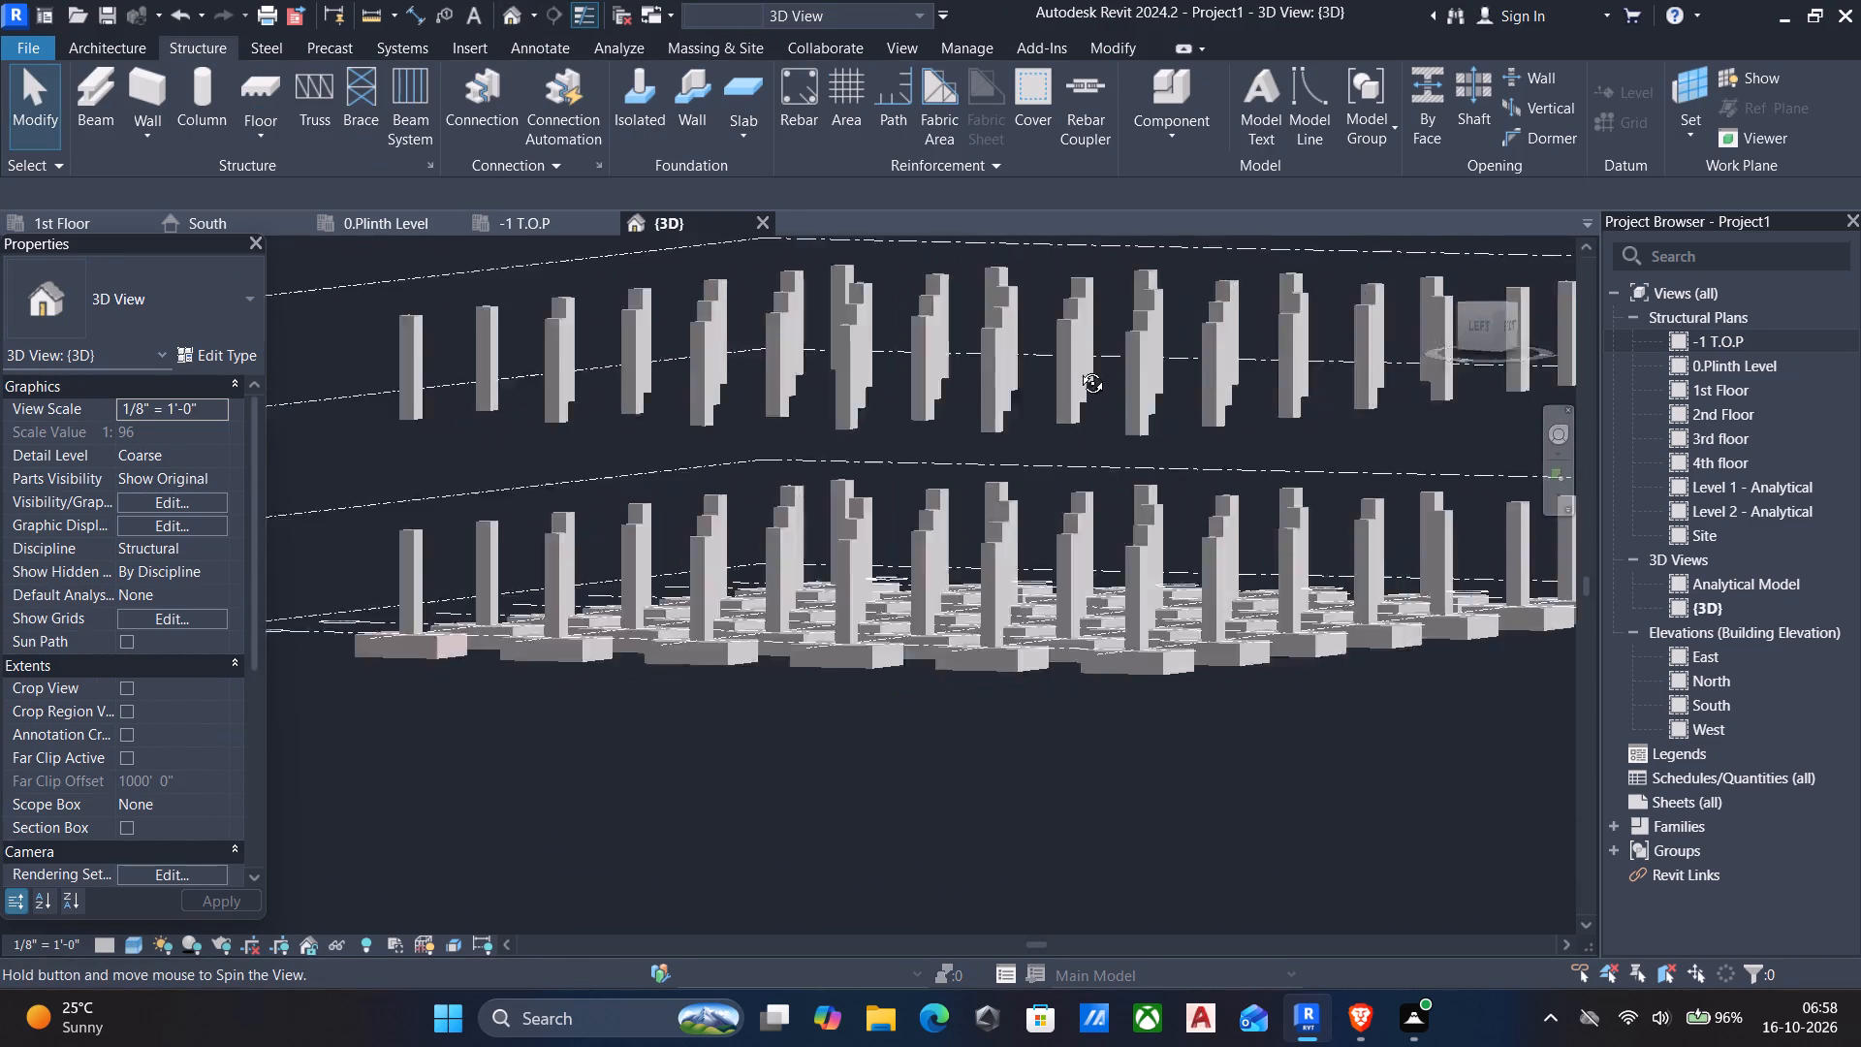
{"action": "middle_click_drag", "start_coordinate": [1078, 368], "coordinate": [1001, 362], "text": "shift"}
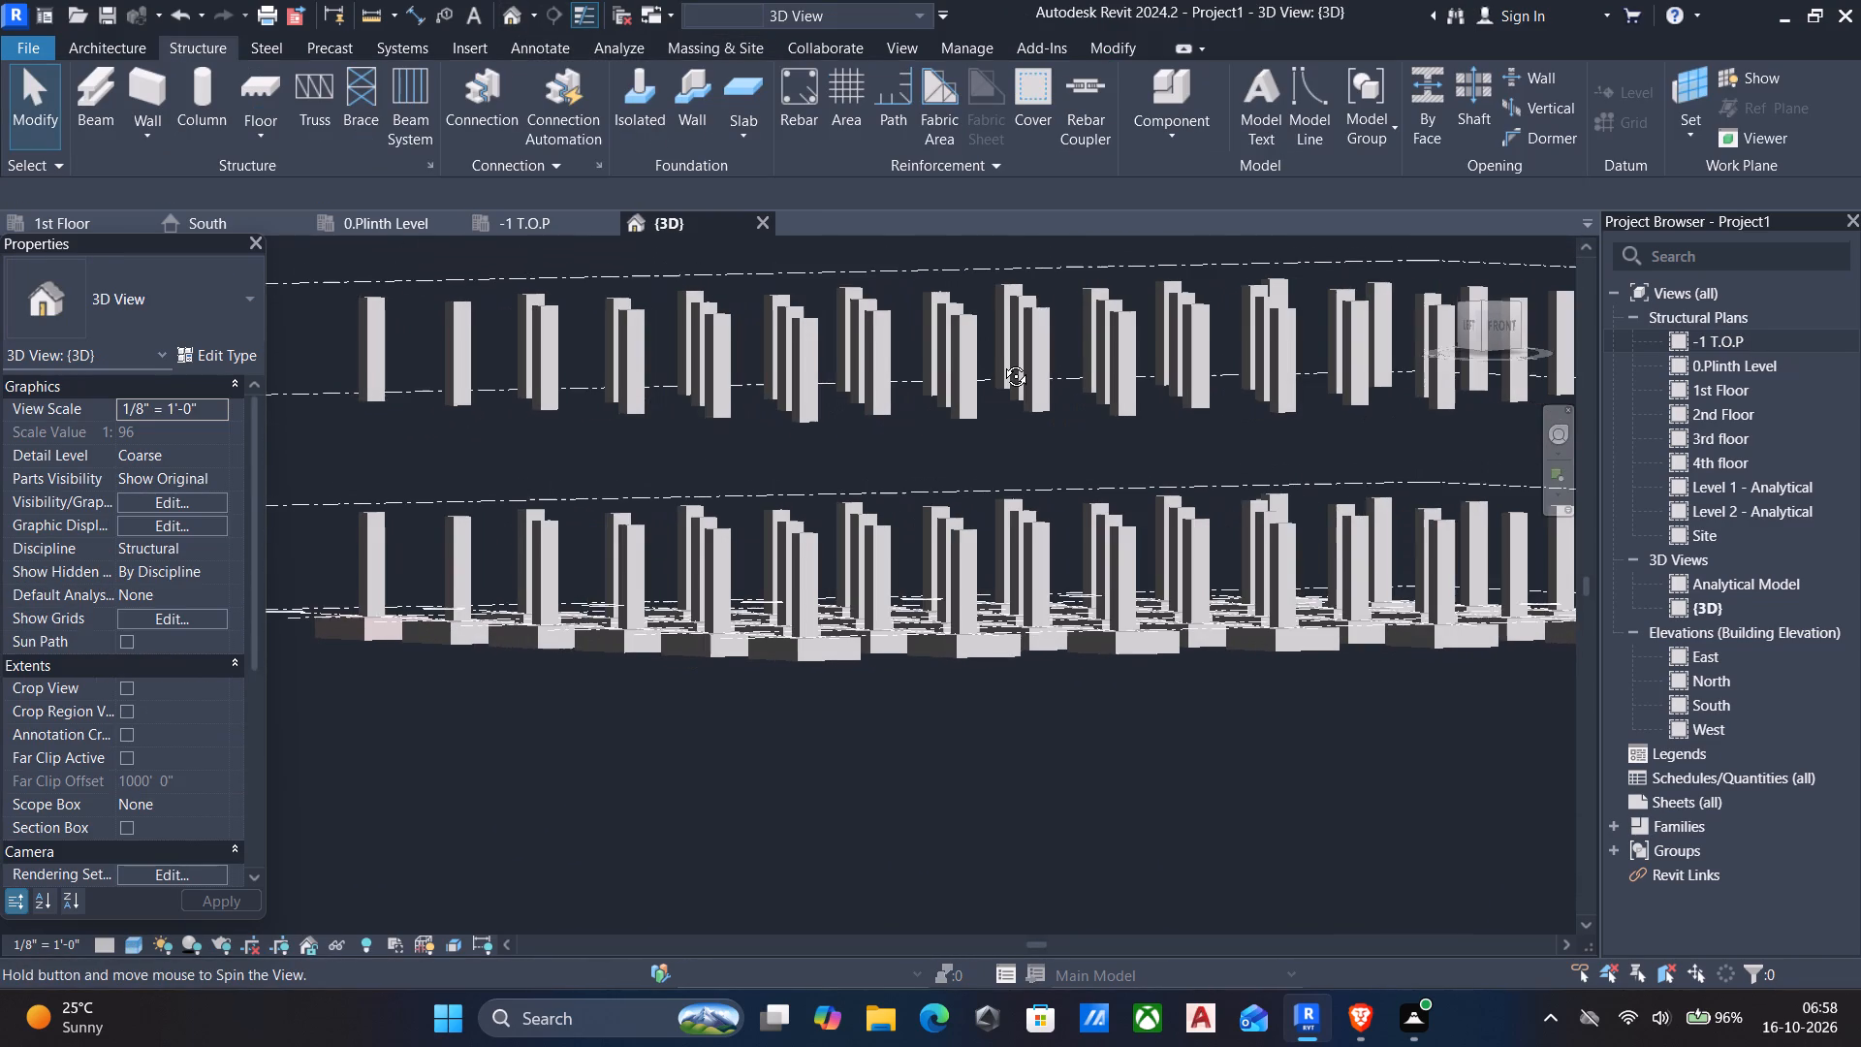
{"action": "middle_click_drag", "start_coordinate": [1001, 362], "coordinate": [1002, 361], "text": "shift"}
{"action": "key", "text": "Escape"}
{"action": "middle_click_drag", "start_coordinate": [1084, 438], "coordinate": [1029, 562]}
{"action": "scroll", "coordinate": [1029, 564], "scroll_direction": "down", "scroll_amount": 4}
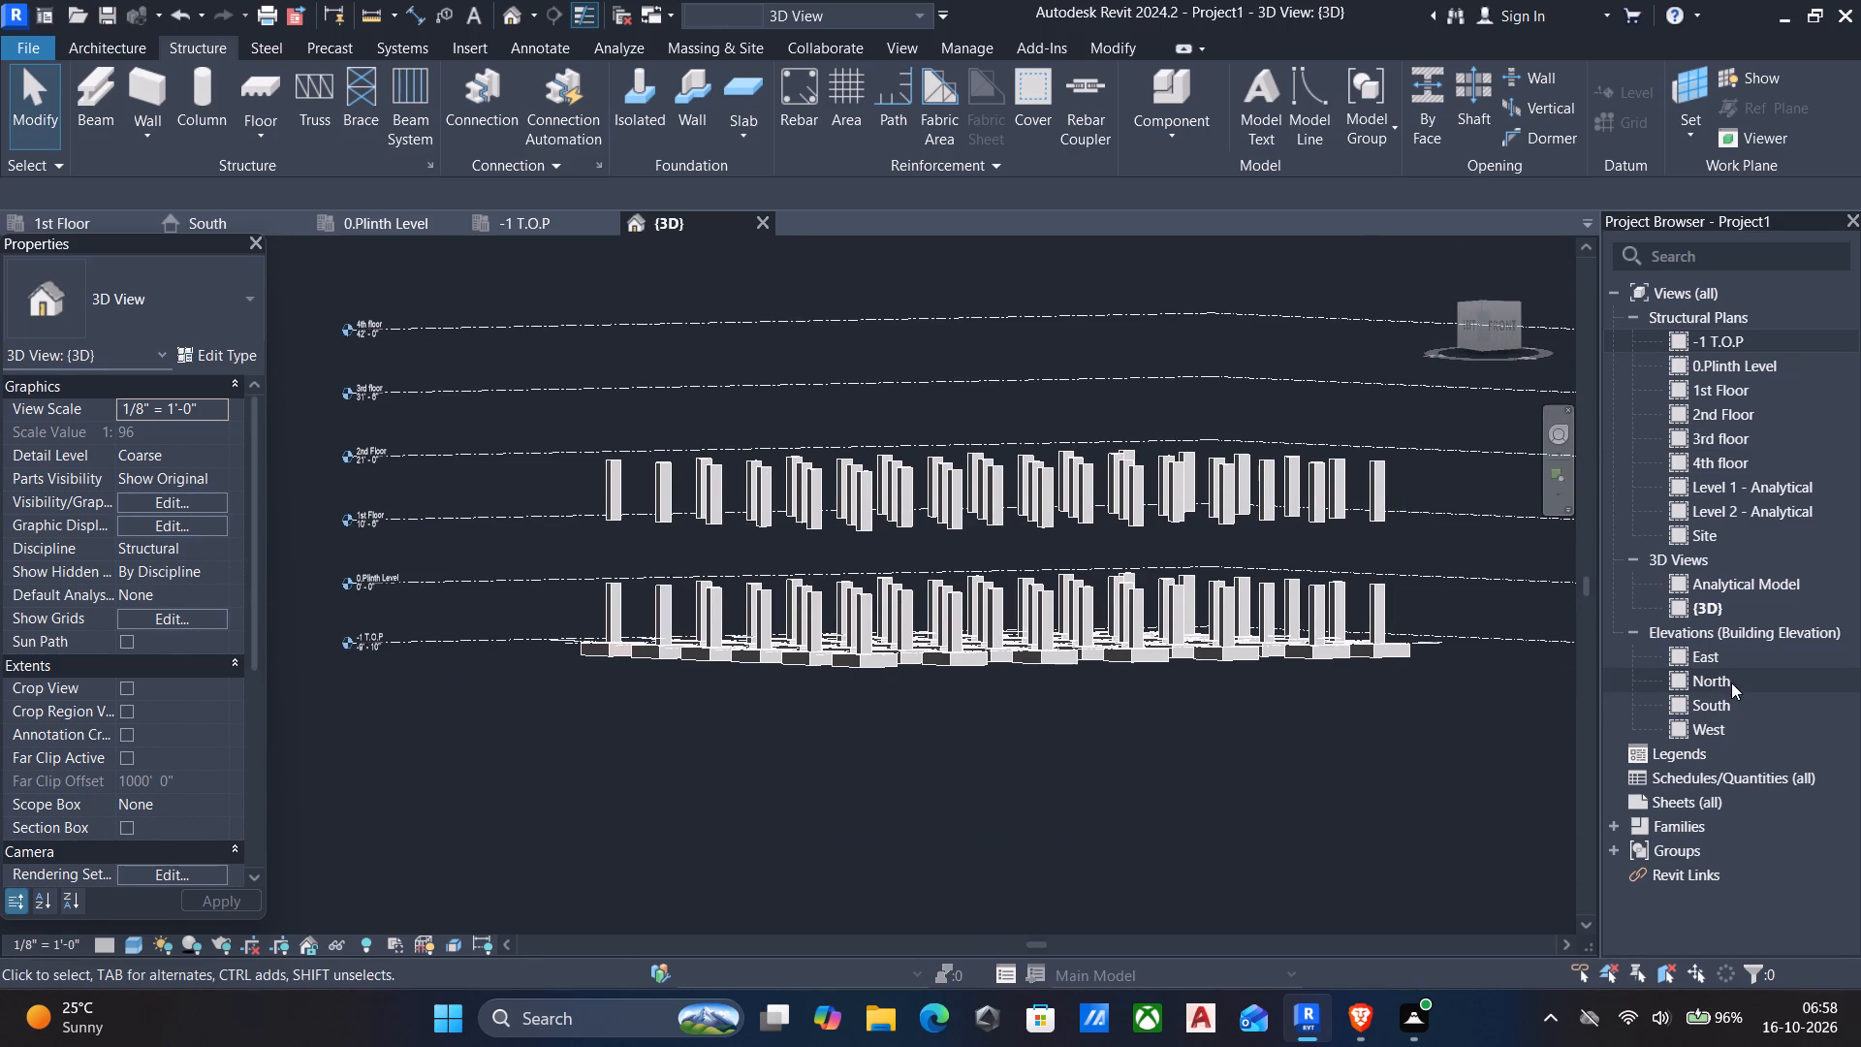
In the South elevation, select the columns between 1st Floor and 2nd Floor from grid B through grid H and delete them.
{"action": "double_click", "coordinate": [1727, 704]}
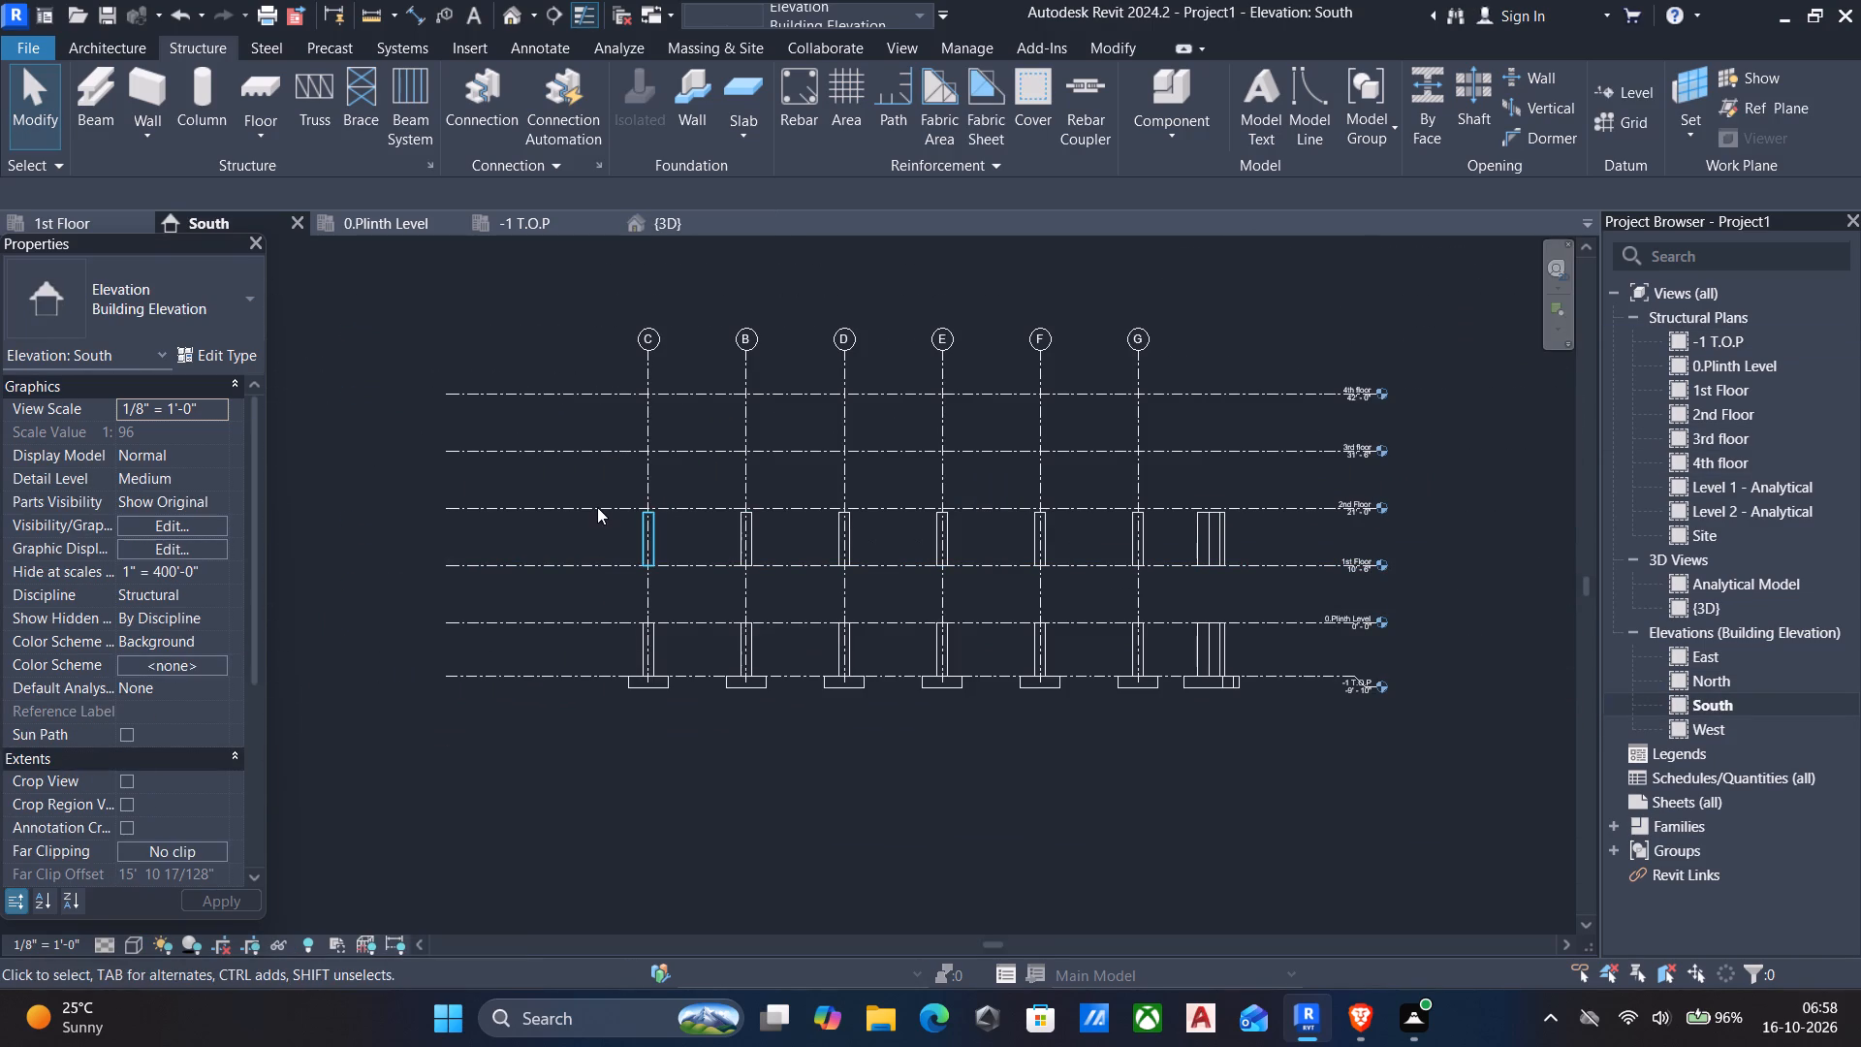
{"action": "scroll", "coordinate": [1228, 538], "scroll_direction": "up", "scroll_amount": 4}
{"action": "left_click_drag", "start_coordinate": [1263, 528], "coordinate": [335, 499]}
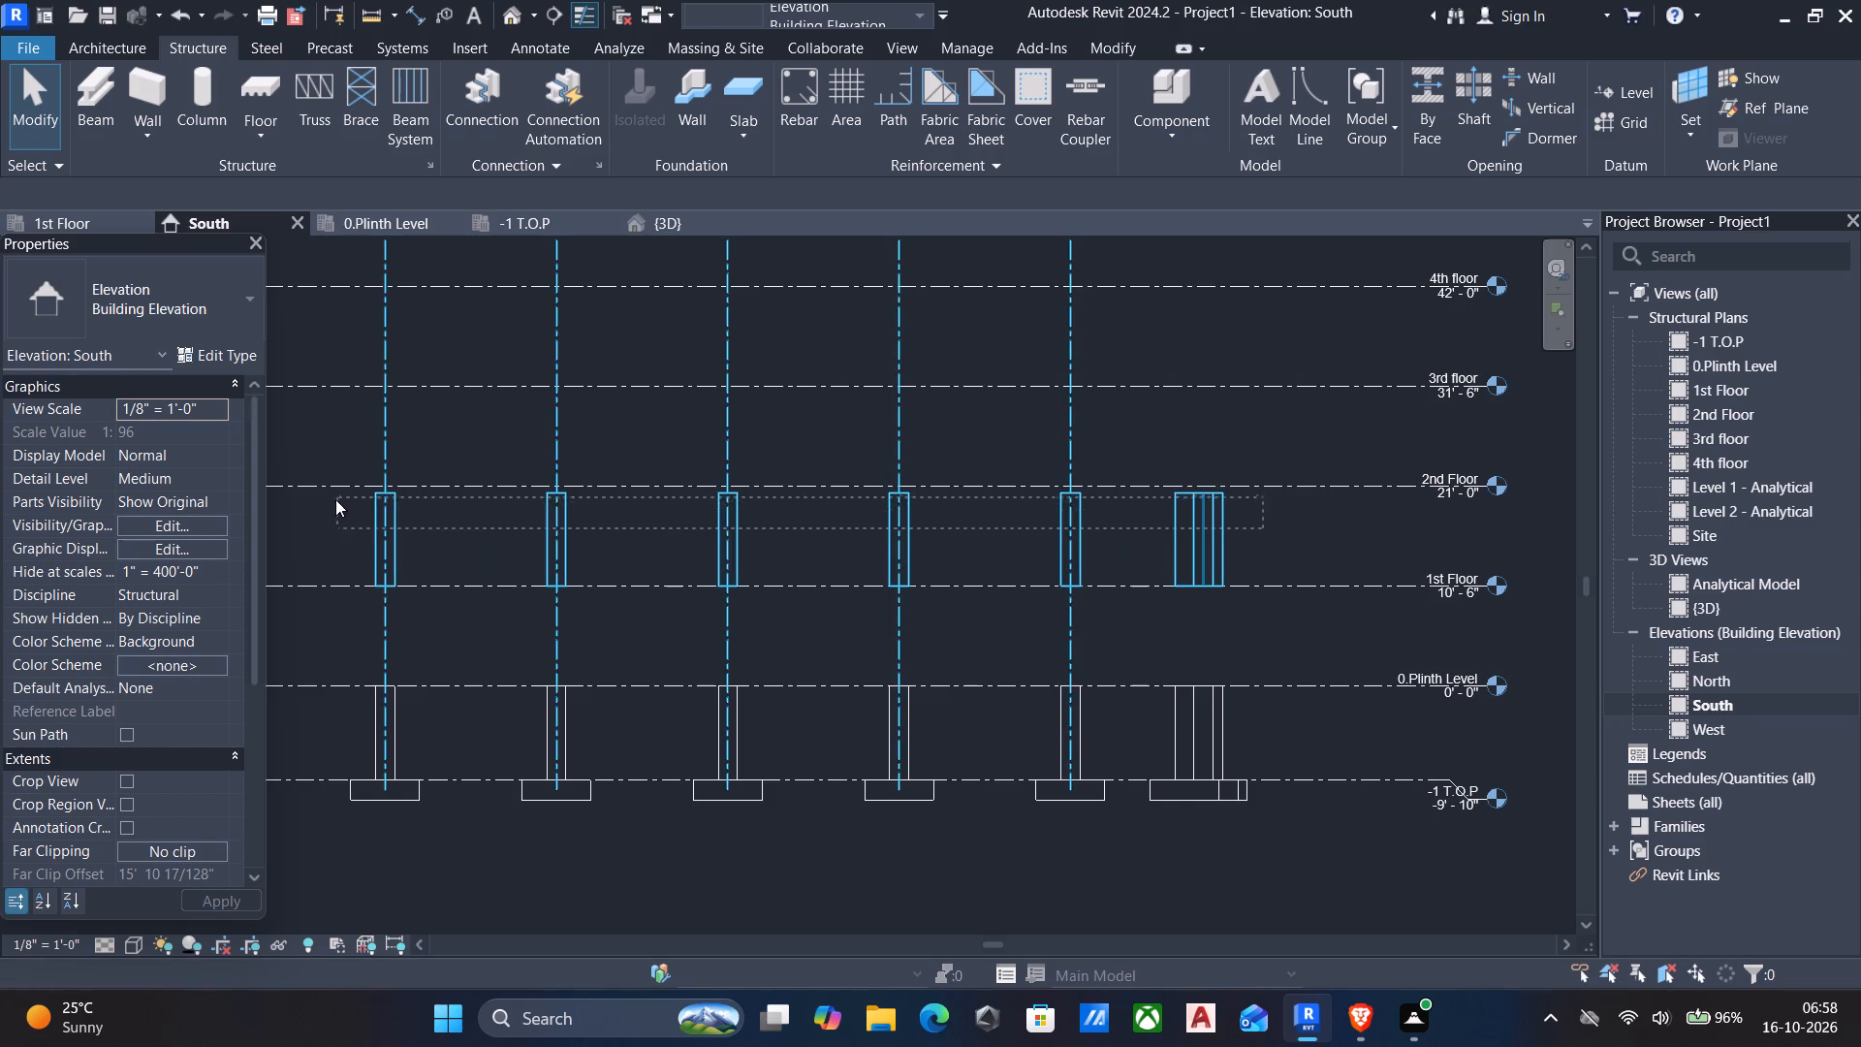
{"action": "left_click_drag", "start_coordinate": [335, 499], "coordinate": [600, 575]}
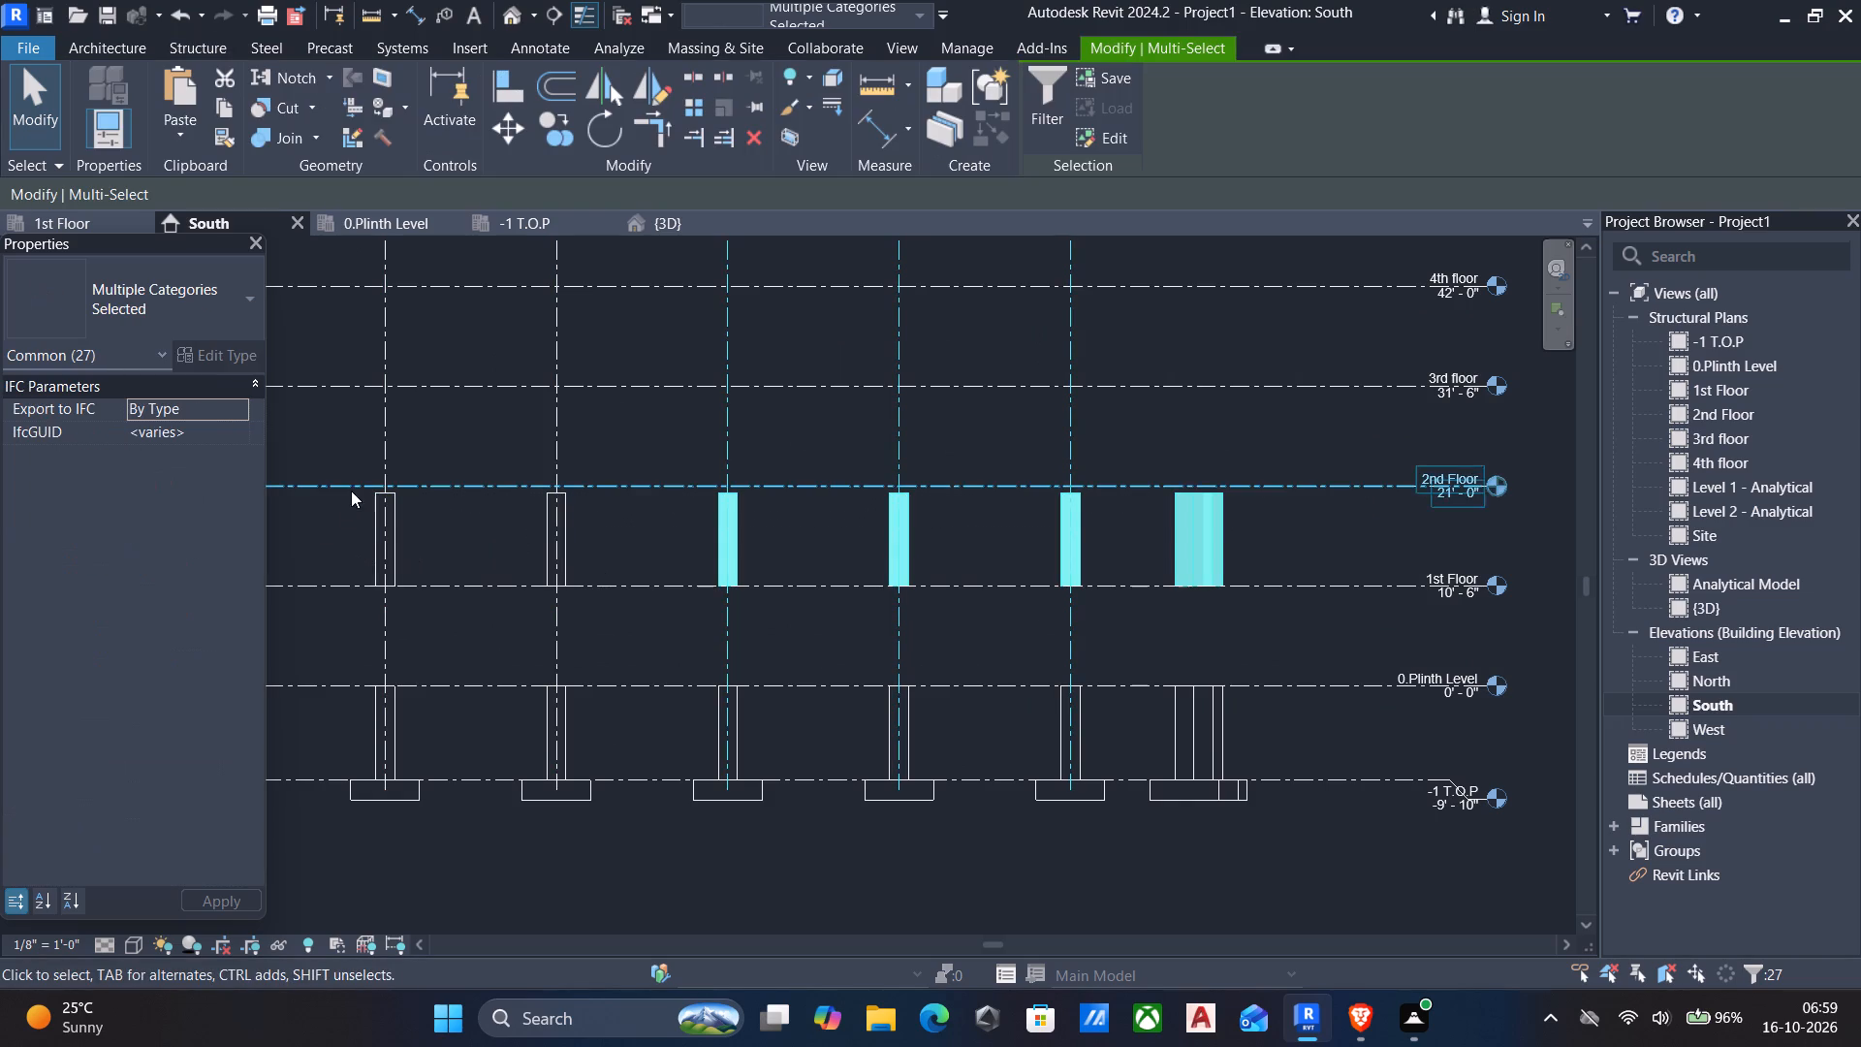
{"action": "left_click_drag", "start_coordinate": [331, 444], "coordinate": [1286, 640]}
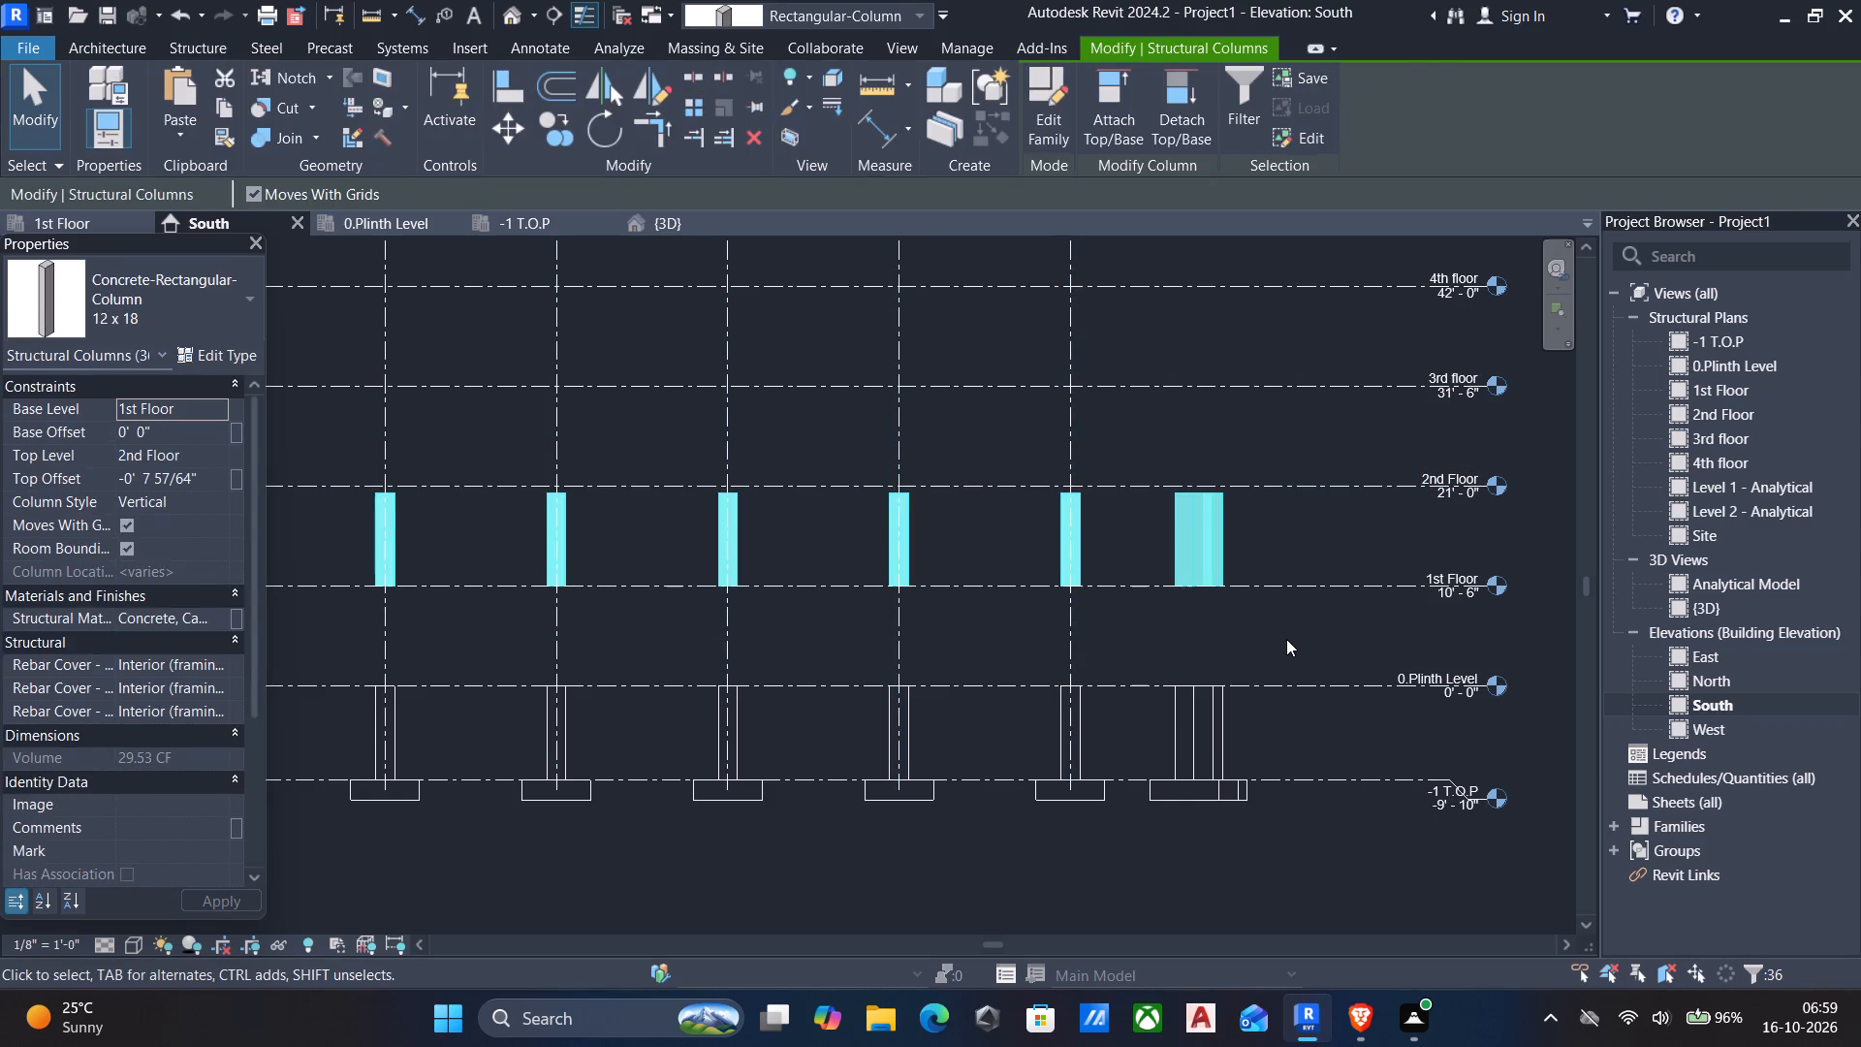
{"action": "key", "text": "Delete"}
{"action": "middle_click_drag", "start_coordinate": [1065, 625], "coordinate": [1110, 594]}
{"action": "scroll", "coordinate": [1110, 593], "scroll_direction": "down", "scroll_amount": 2}
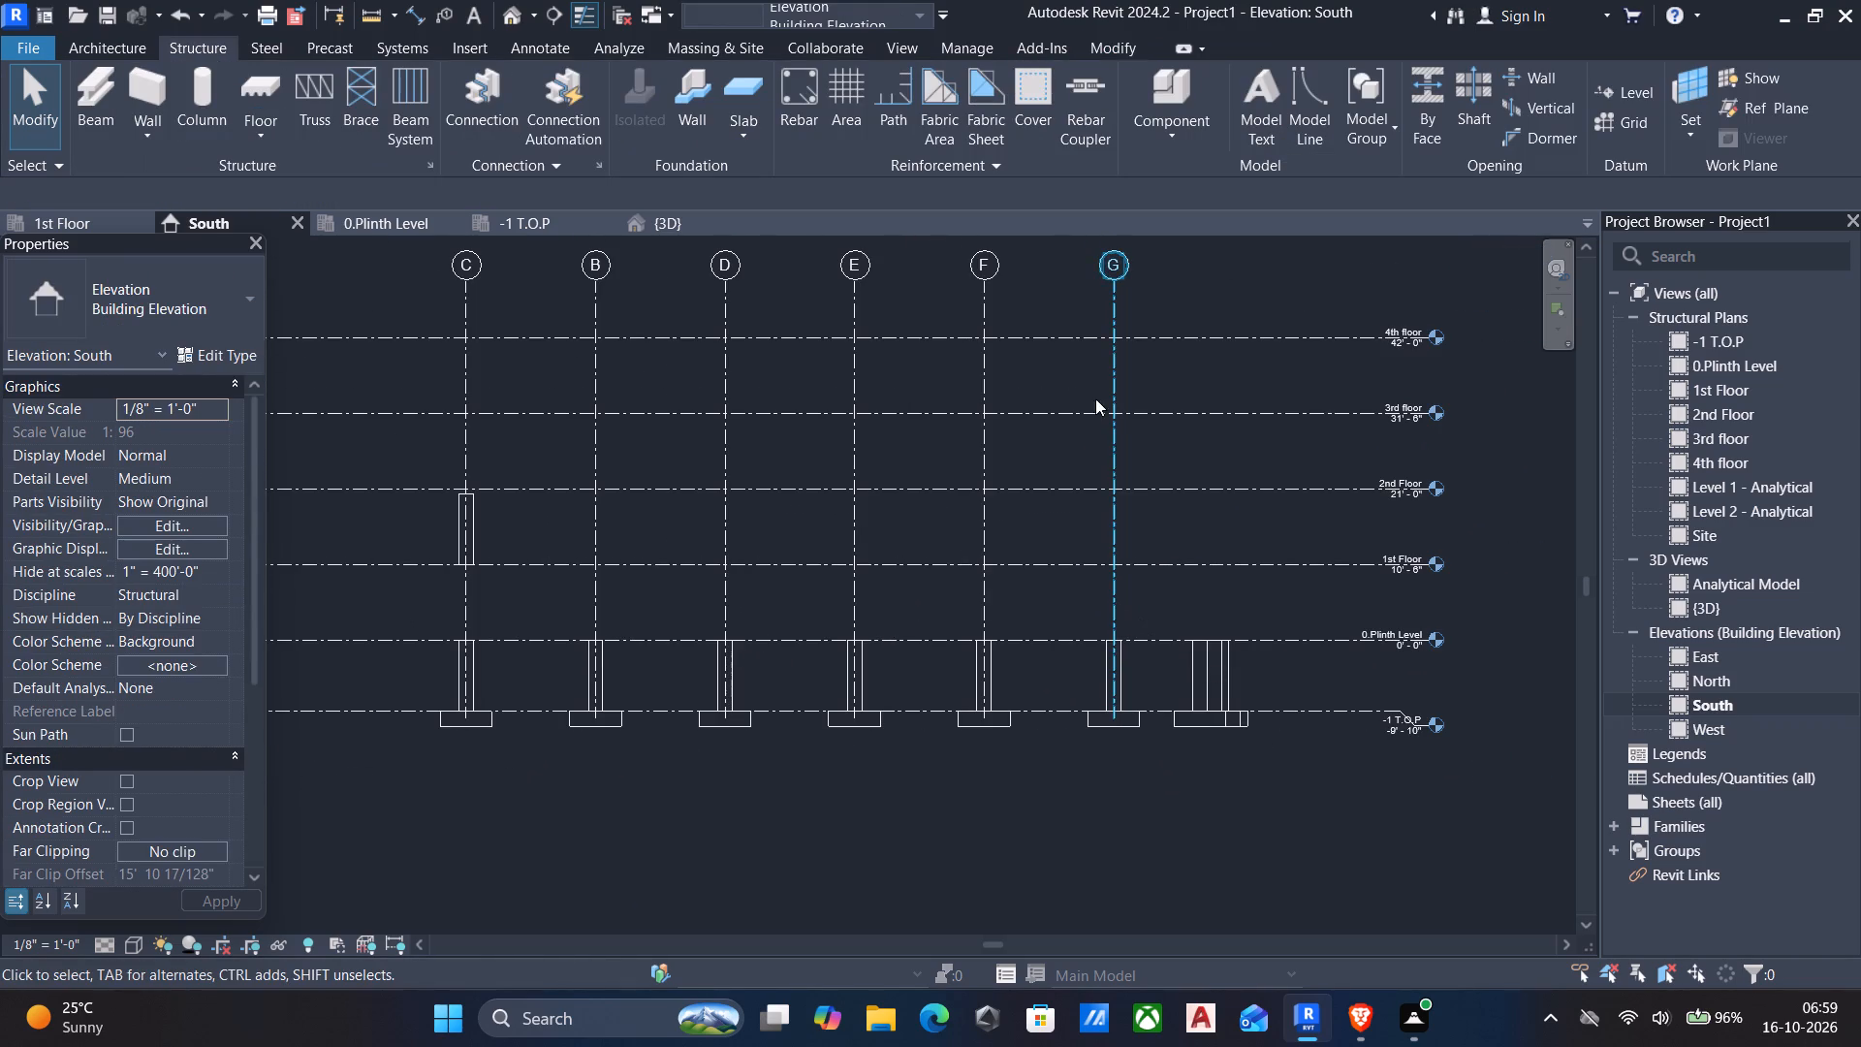
In the -1 T.O.P plan, filter the selection to Structural Columns only, copy them and paste them aligned to the 0.Plinth Level.
{"action": "double_click", "coordinate": [1752, 345]}
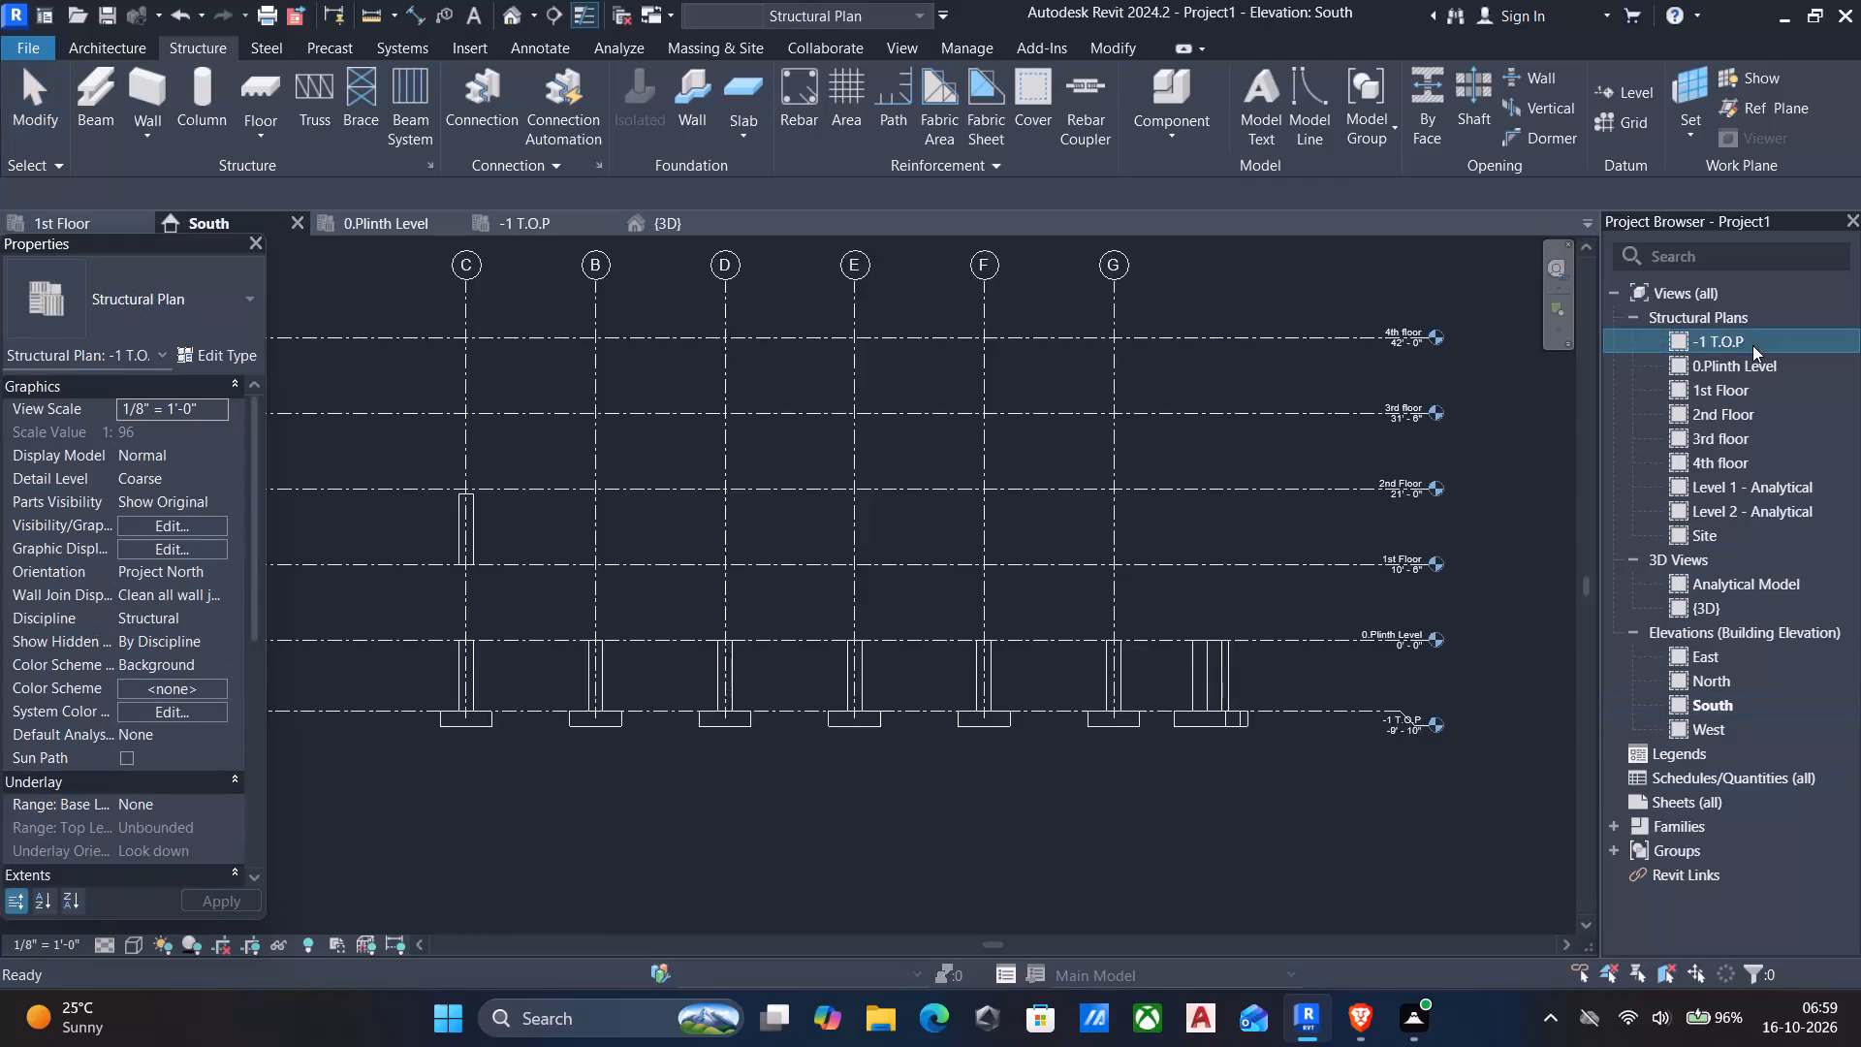
{"action": "left_click_drag", "start_coordinate": [723, 355], "coordinate": [887, 533]}
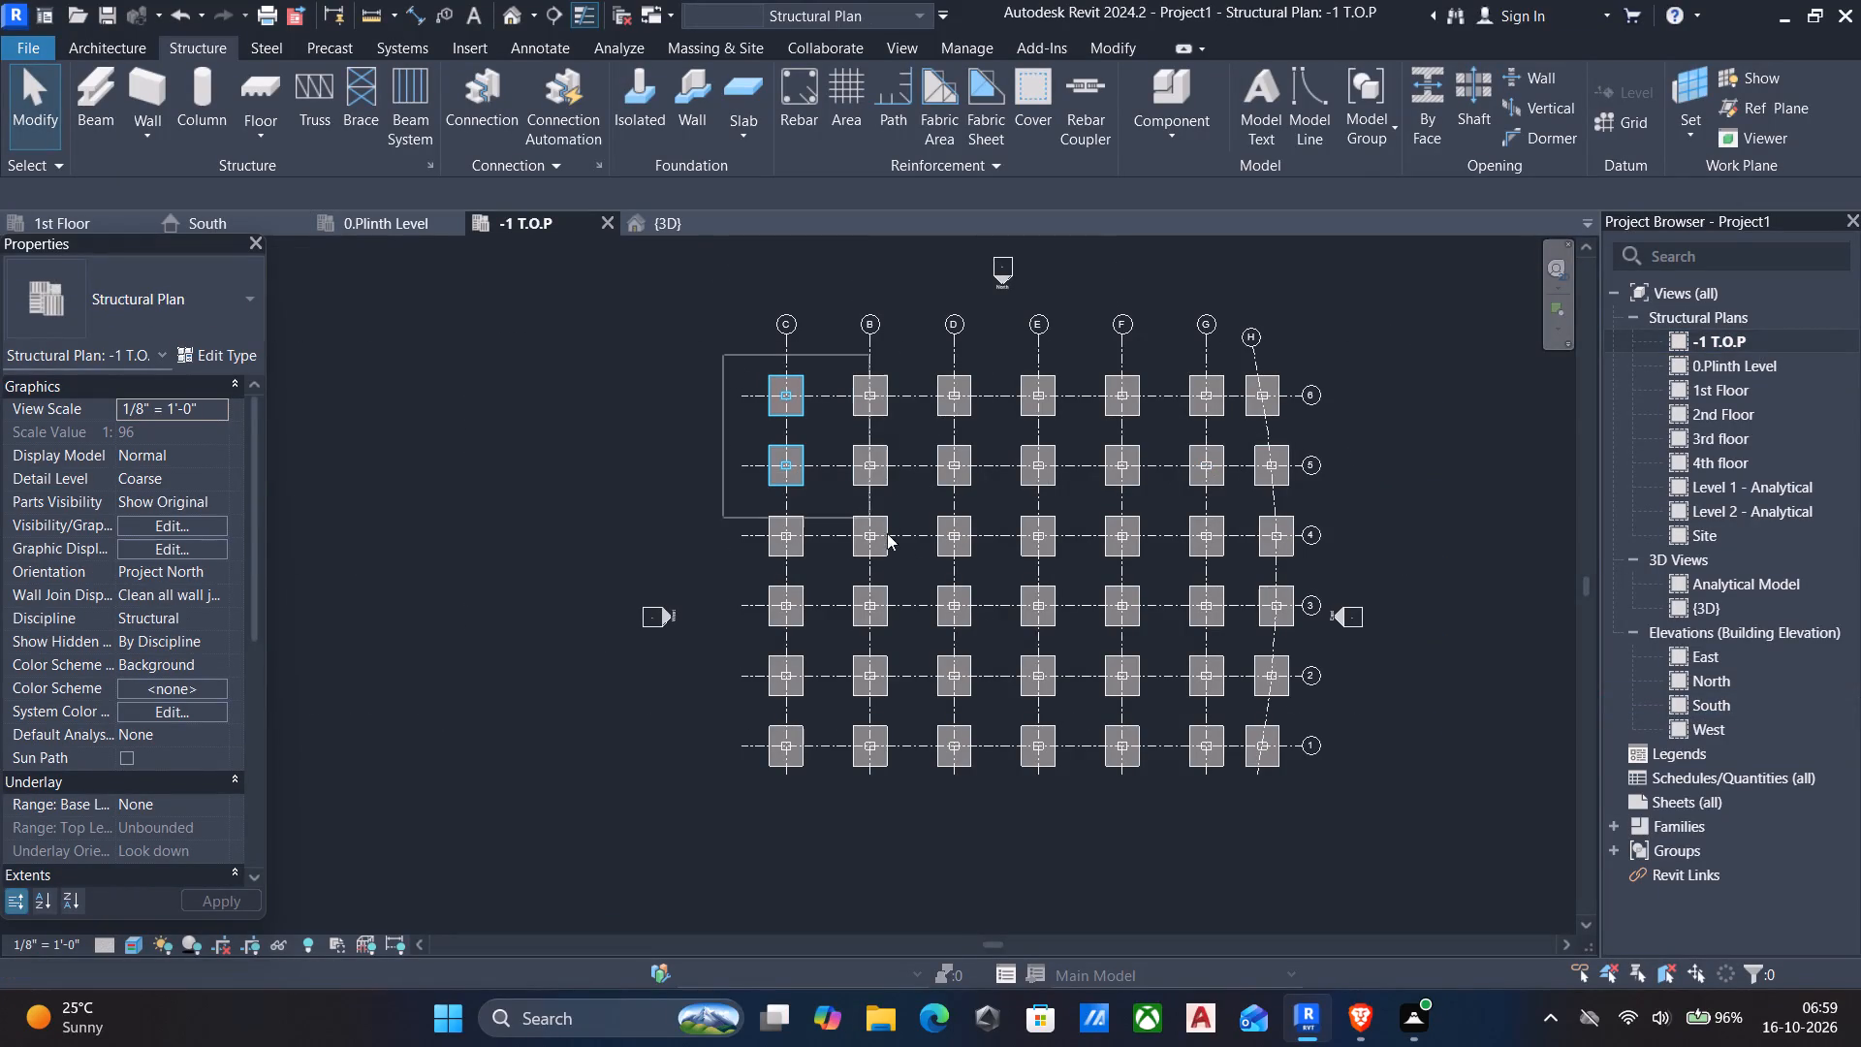
{"action": "left_click_drag", "start_coordinate": [887, 533], "coordinate": [1309, 831]}
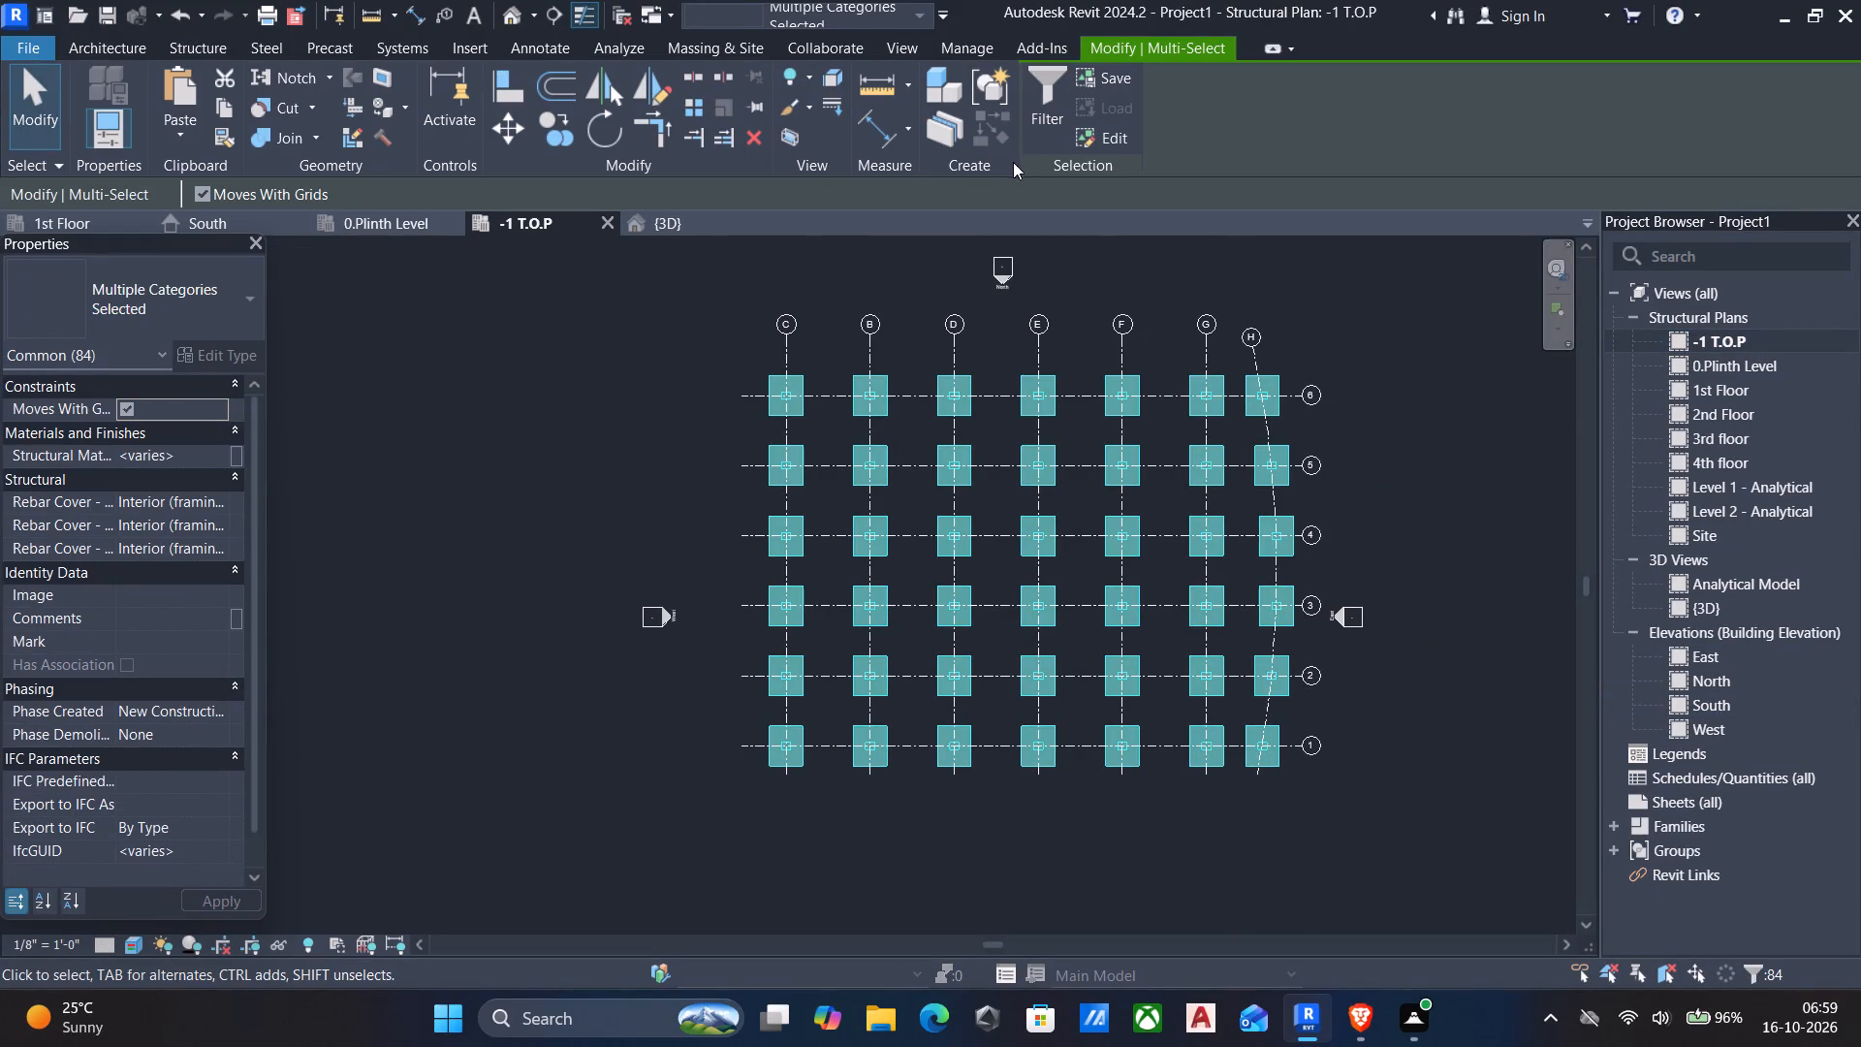
{"action": "left_click", "coordinate": [1047, 106]}
{"action": "left_click", "coordinate": [1057, 384]}
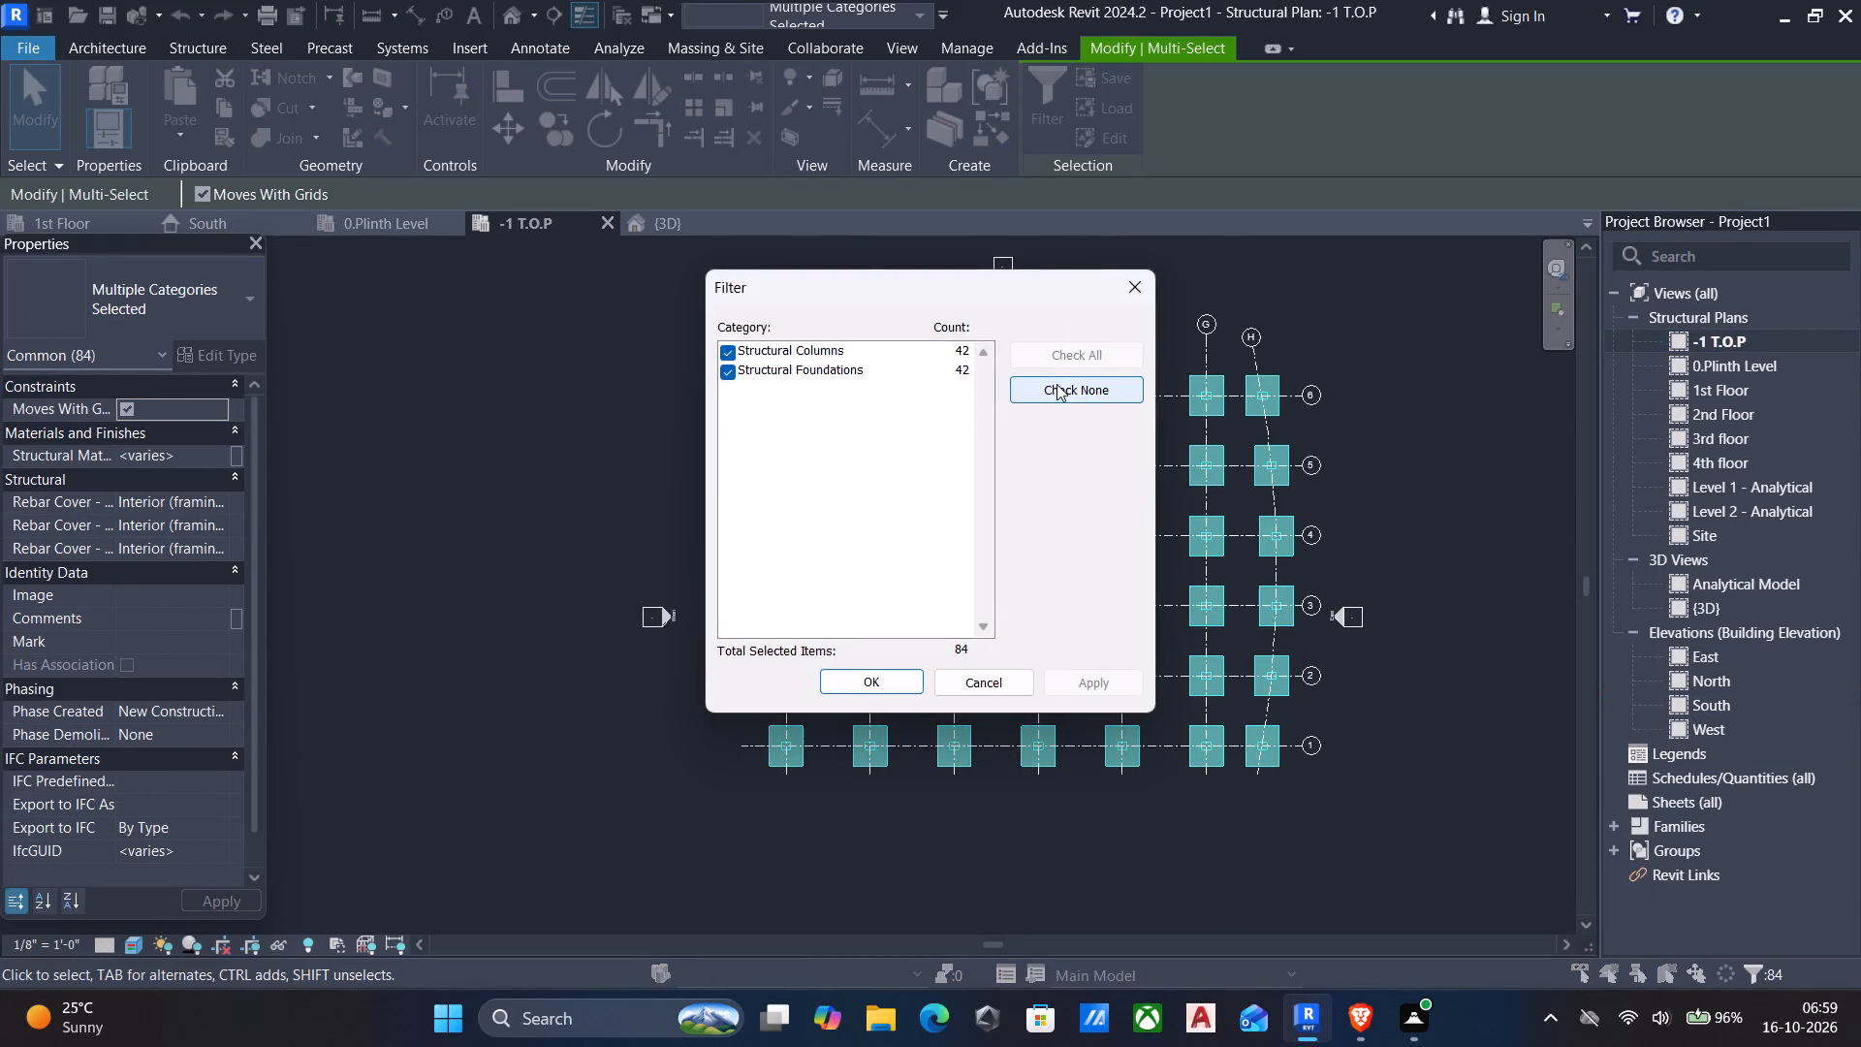
{"action": "left_click", "coordinate": [732, 346]}
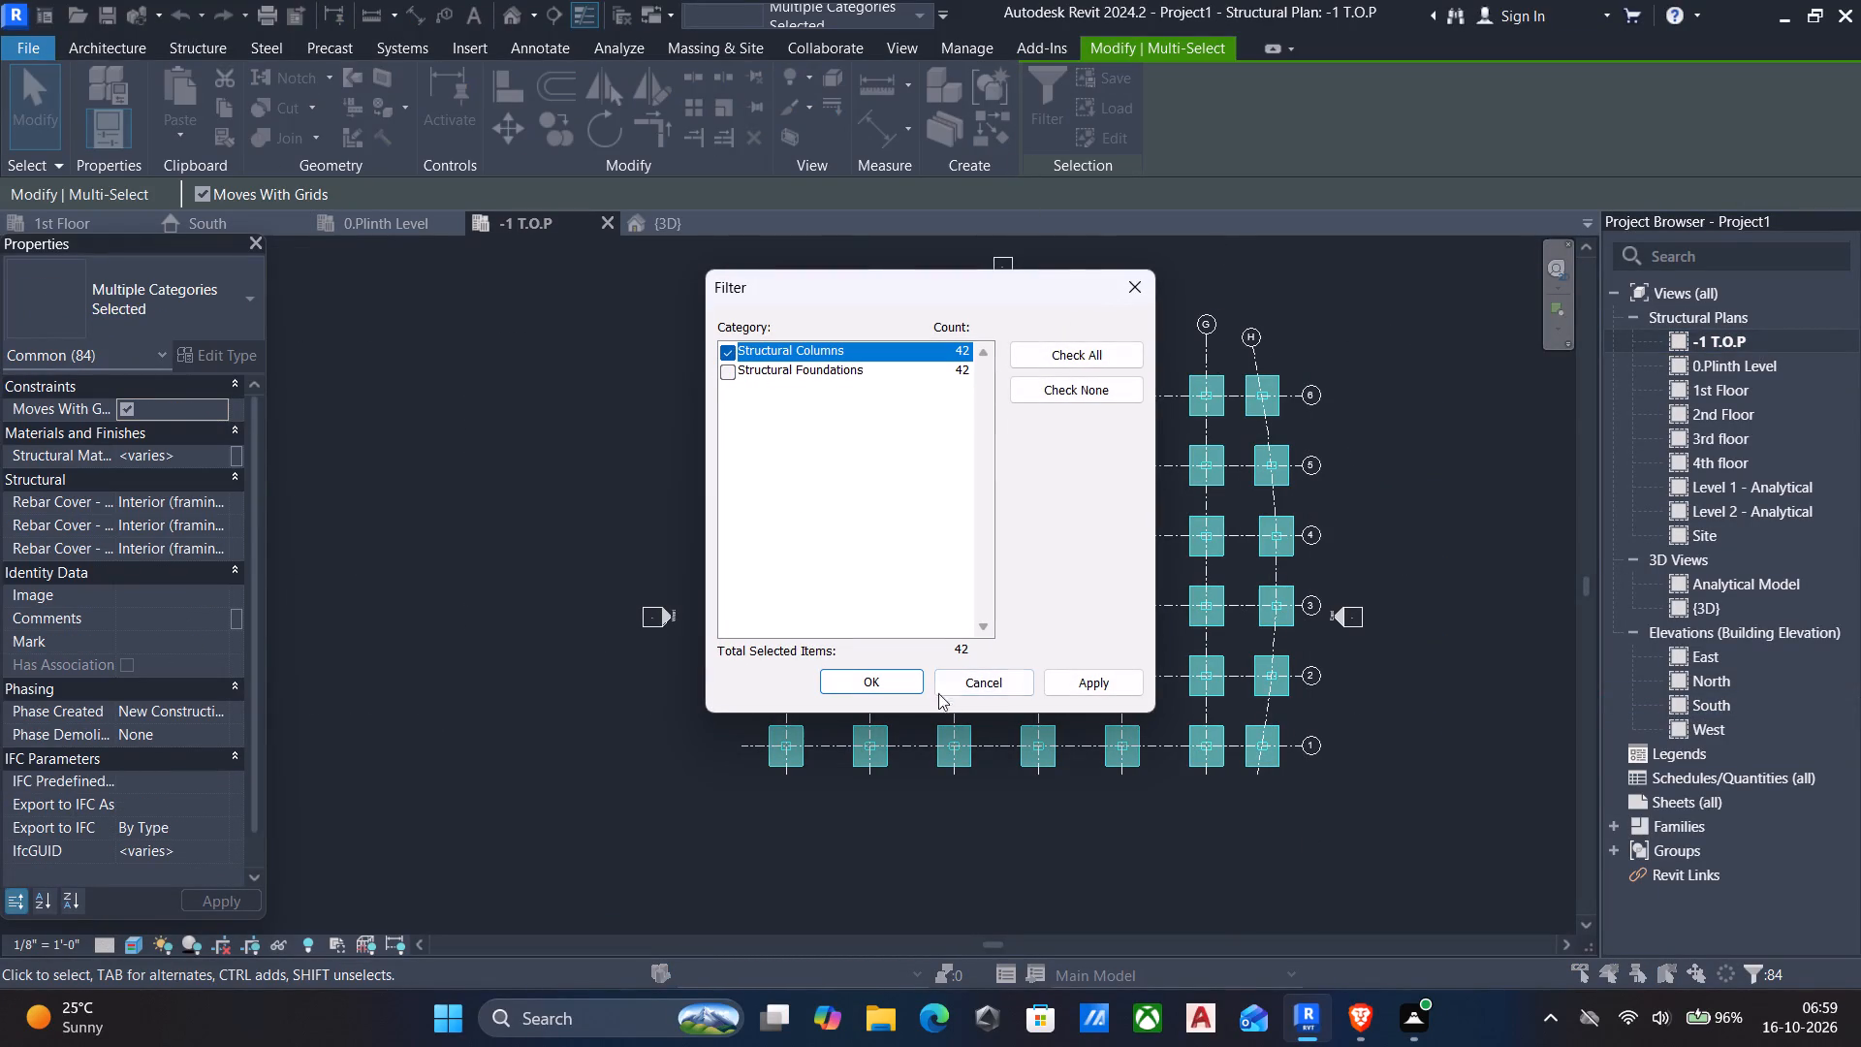
{"action": "left_click", "coordinate": [1073, 683]}
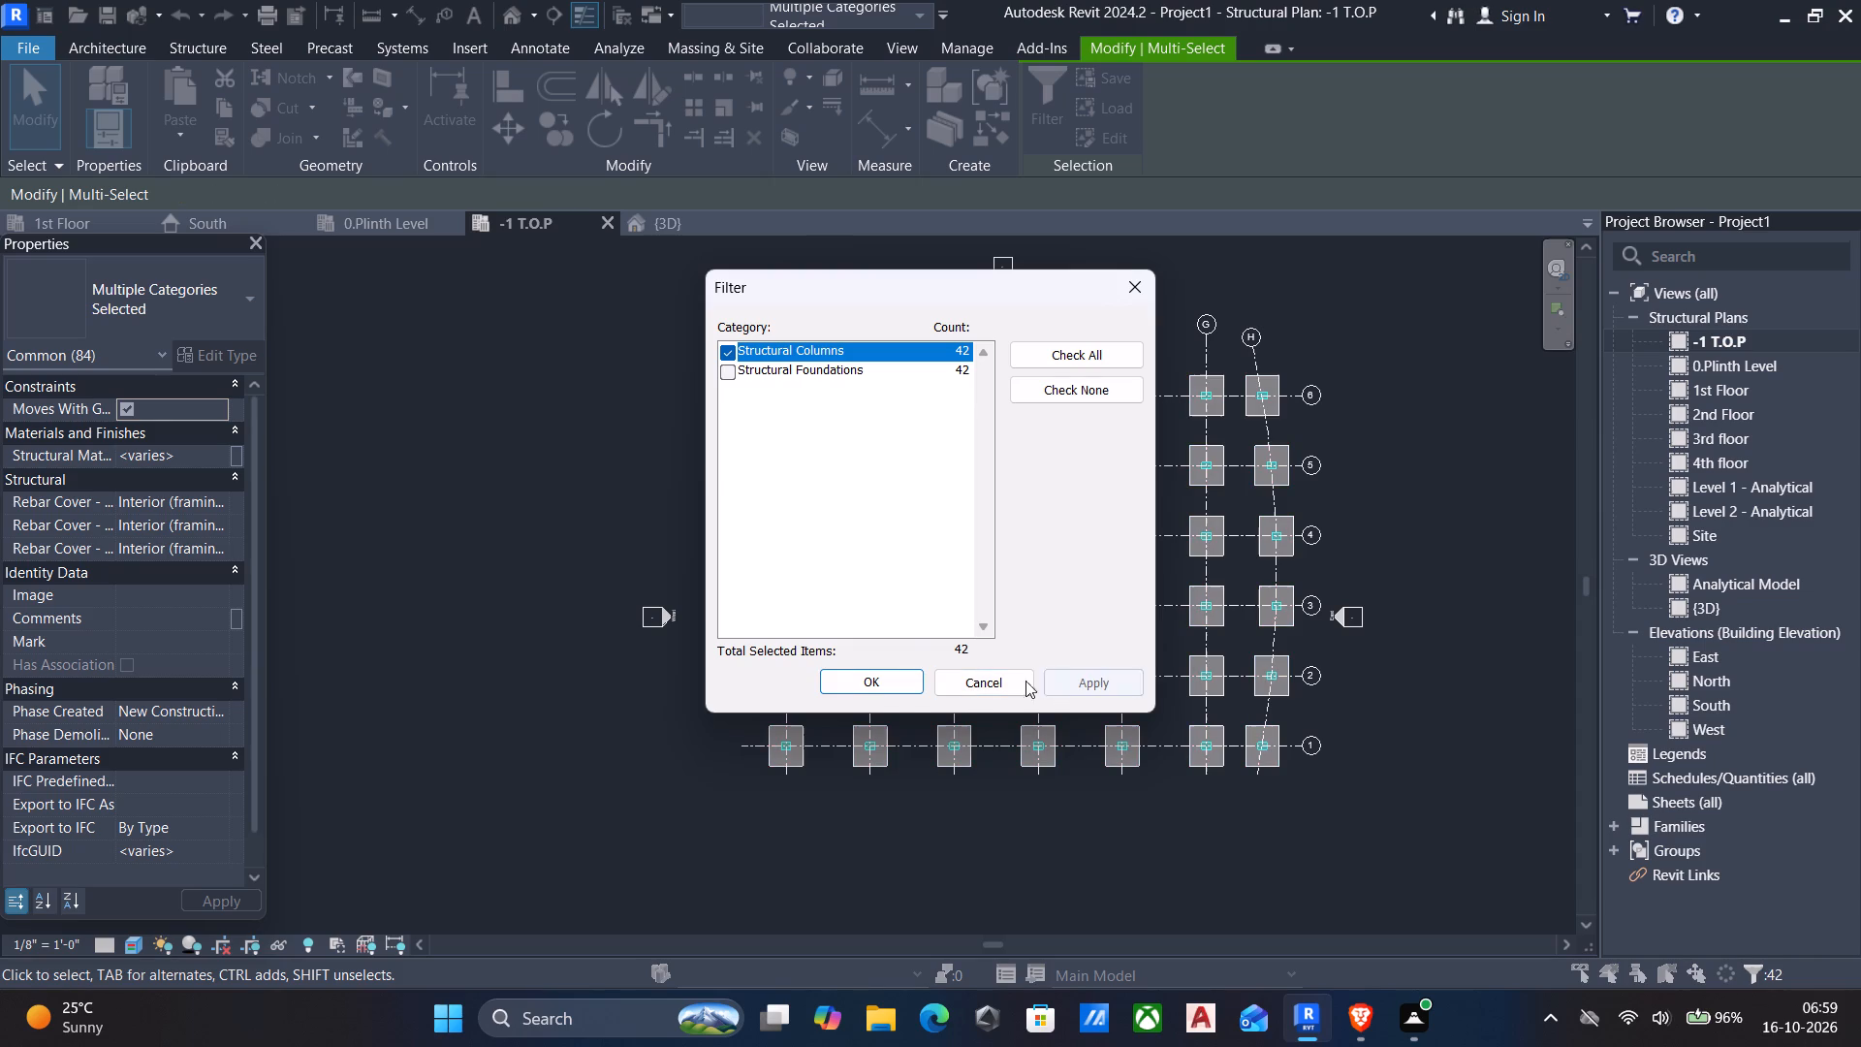
{"action": "left_click", "coordinate": [889, 685]}
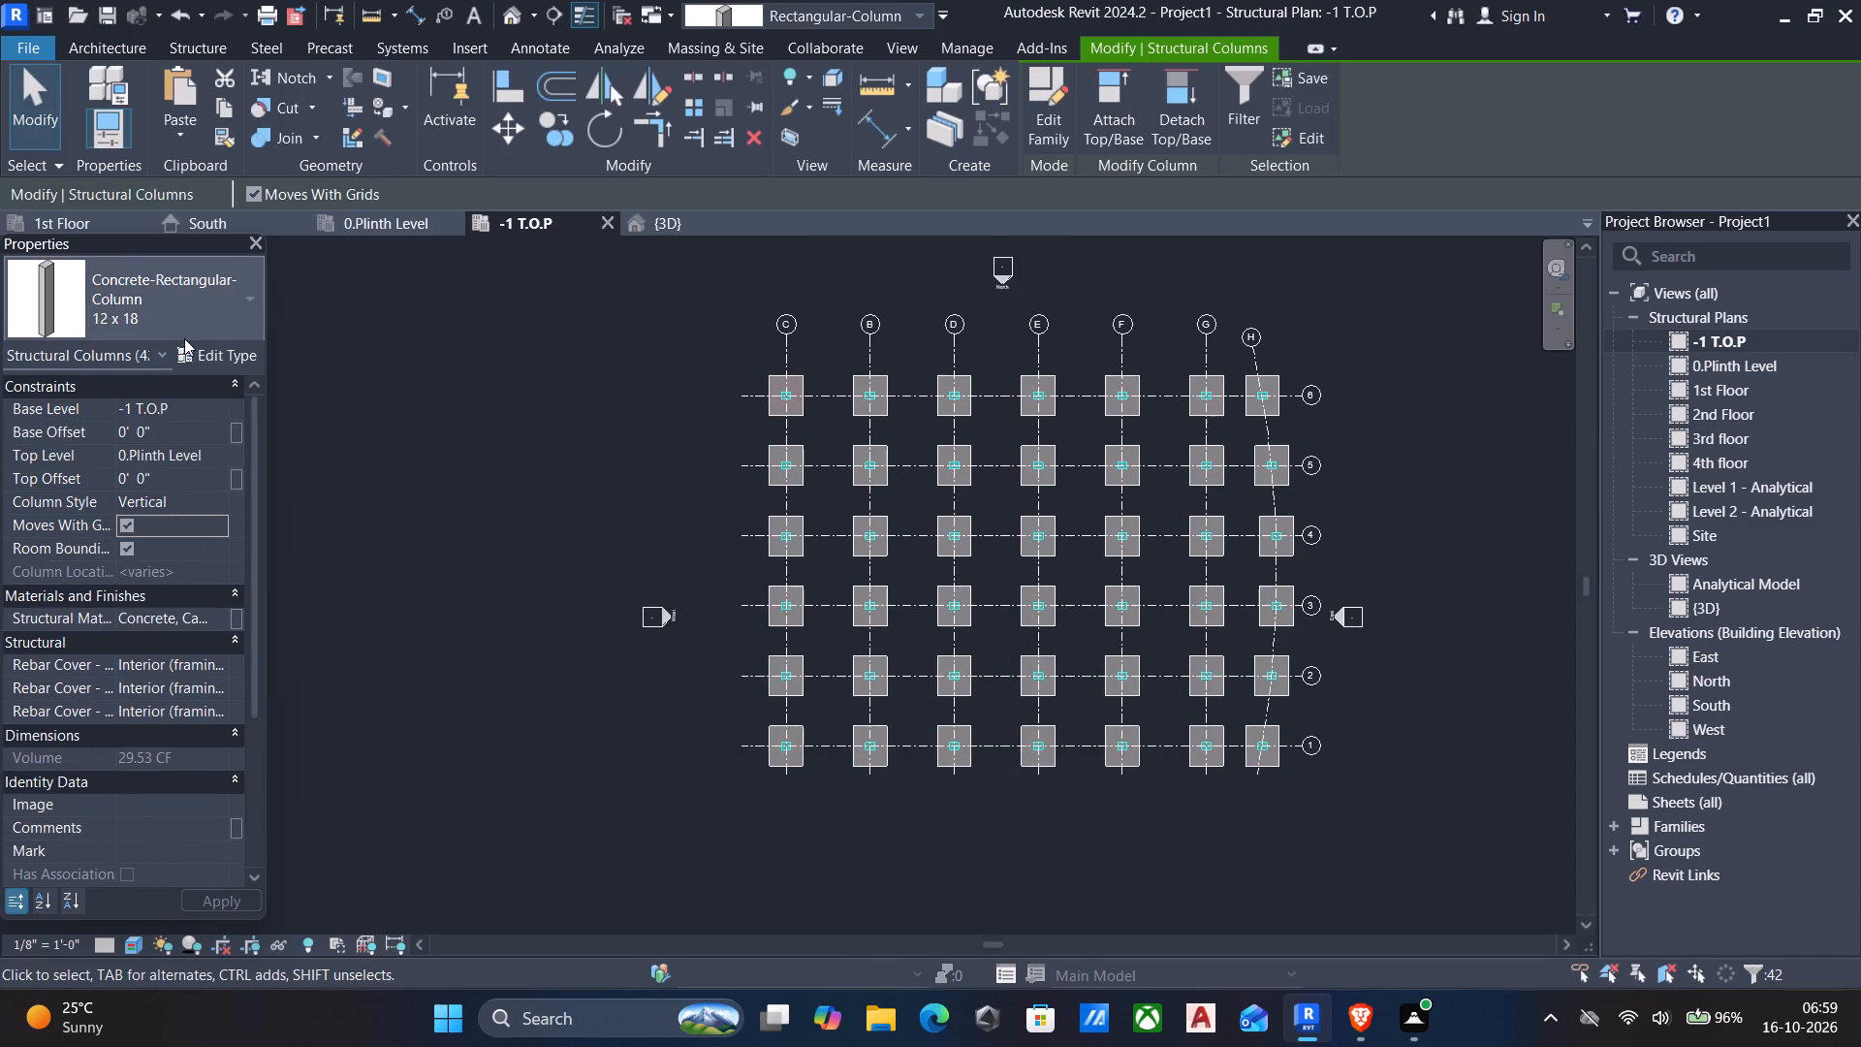
{"action": "left_click", "coordinate": [220, 102]}
{"action": "left_click", "coordinate": [185, 141]}
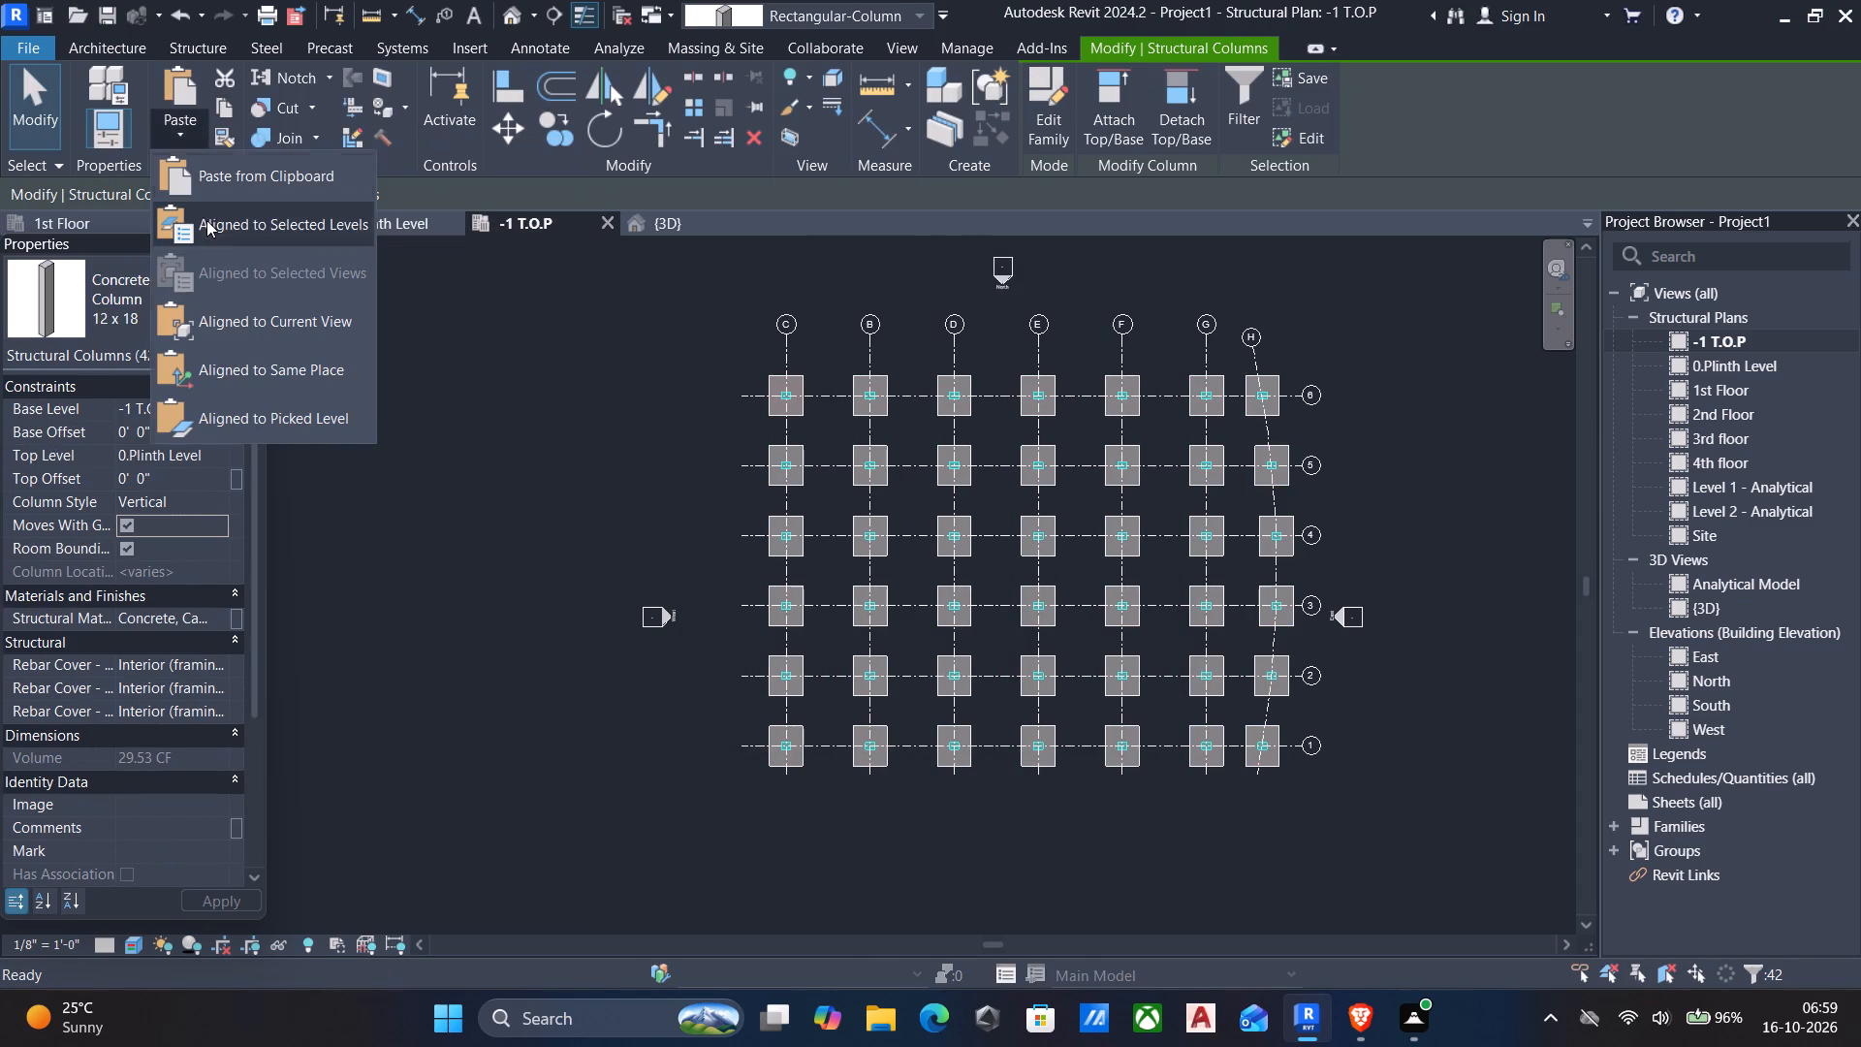
{"action": "left_click", "coordinate": [265, 236]}
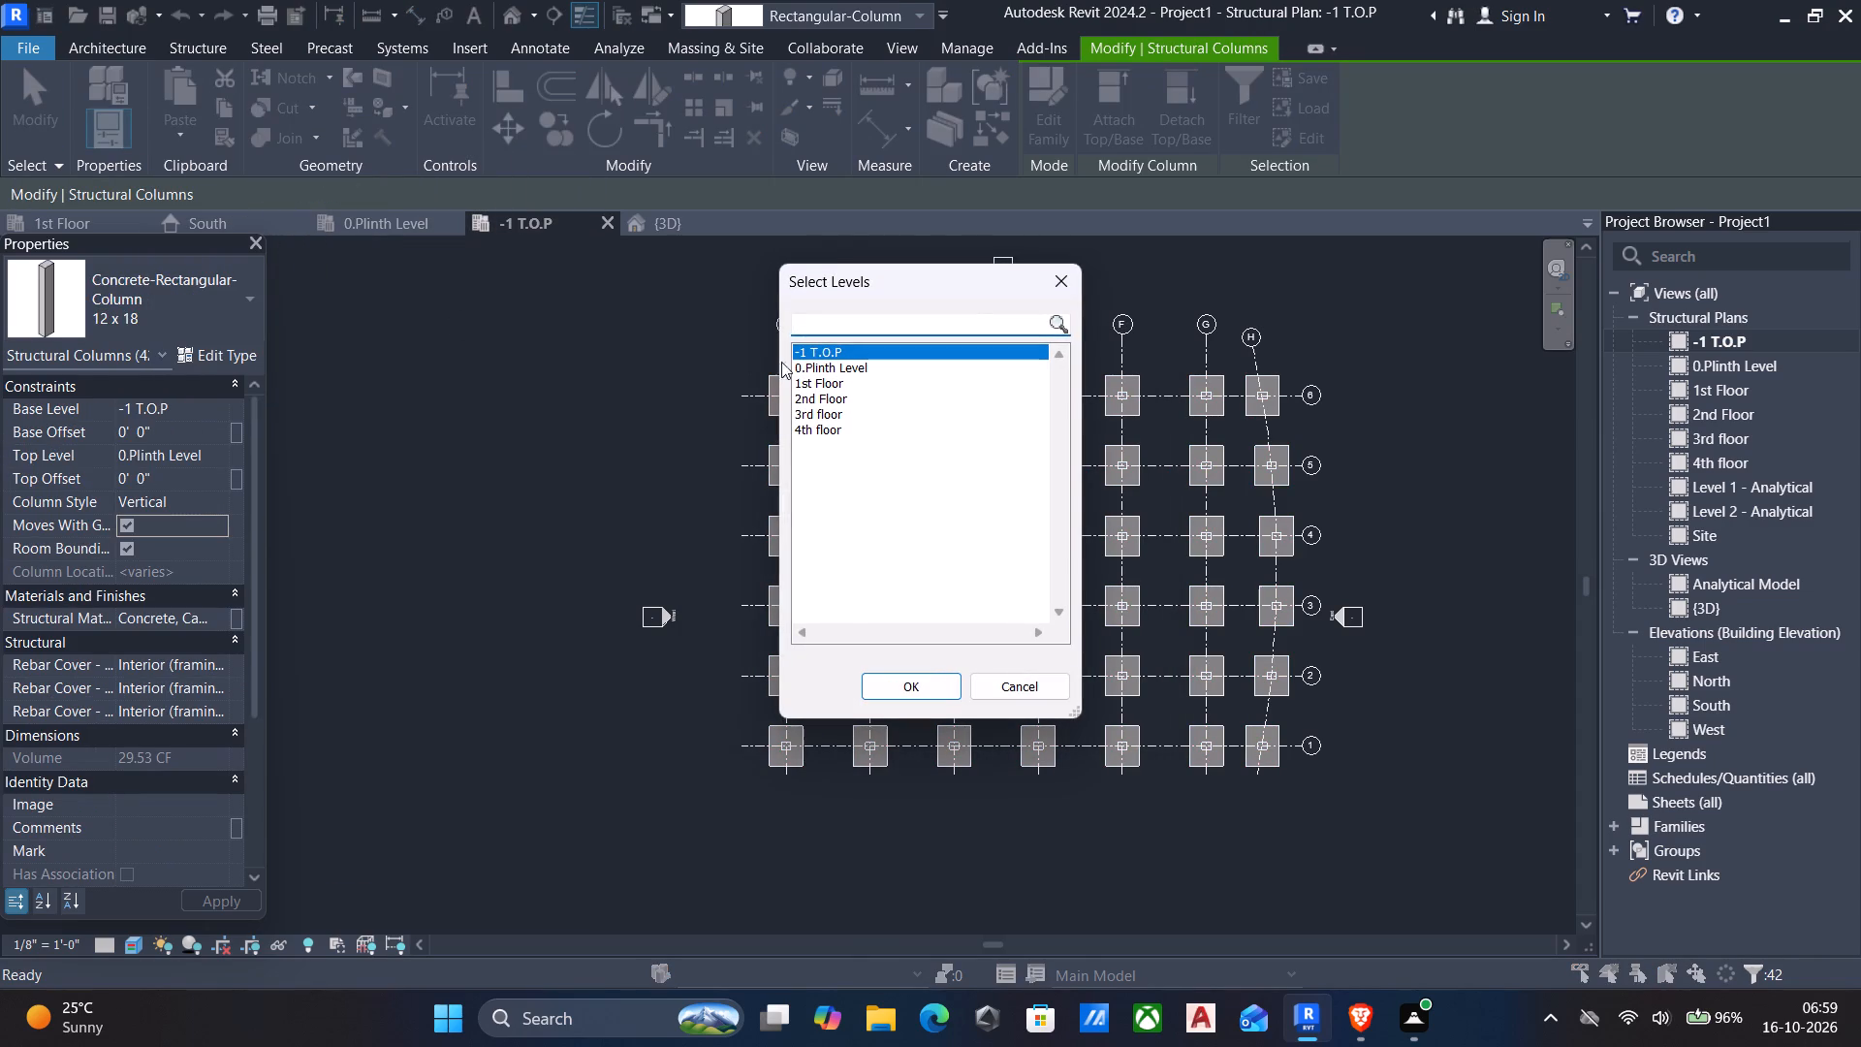
{"action": "left_click", "coordinate": [839, 372]}
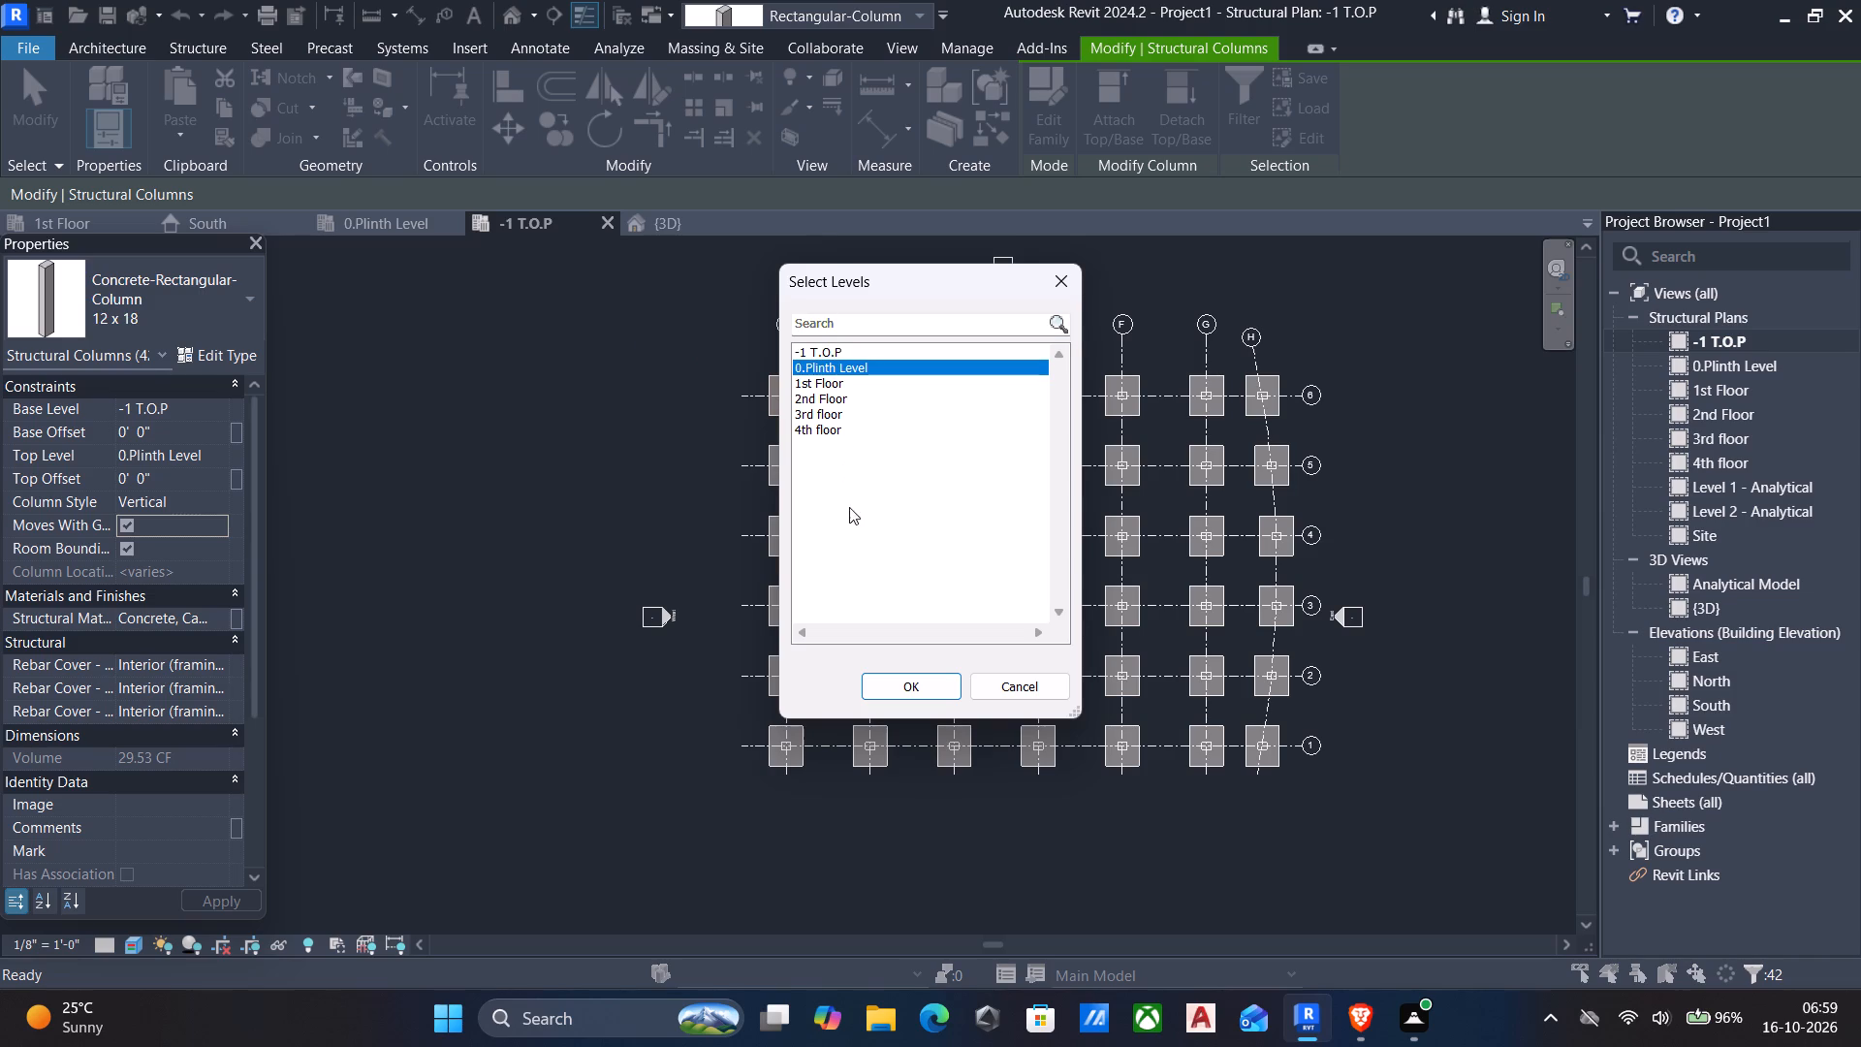
{"action": "left_click", "coordinate": [905, 682]}
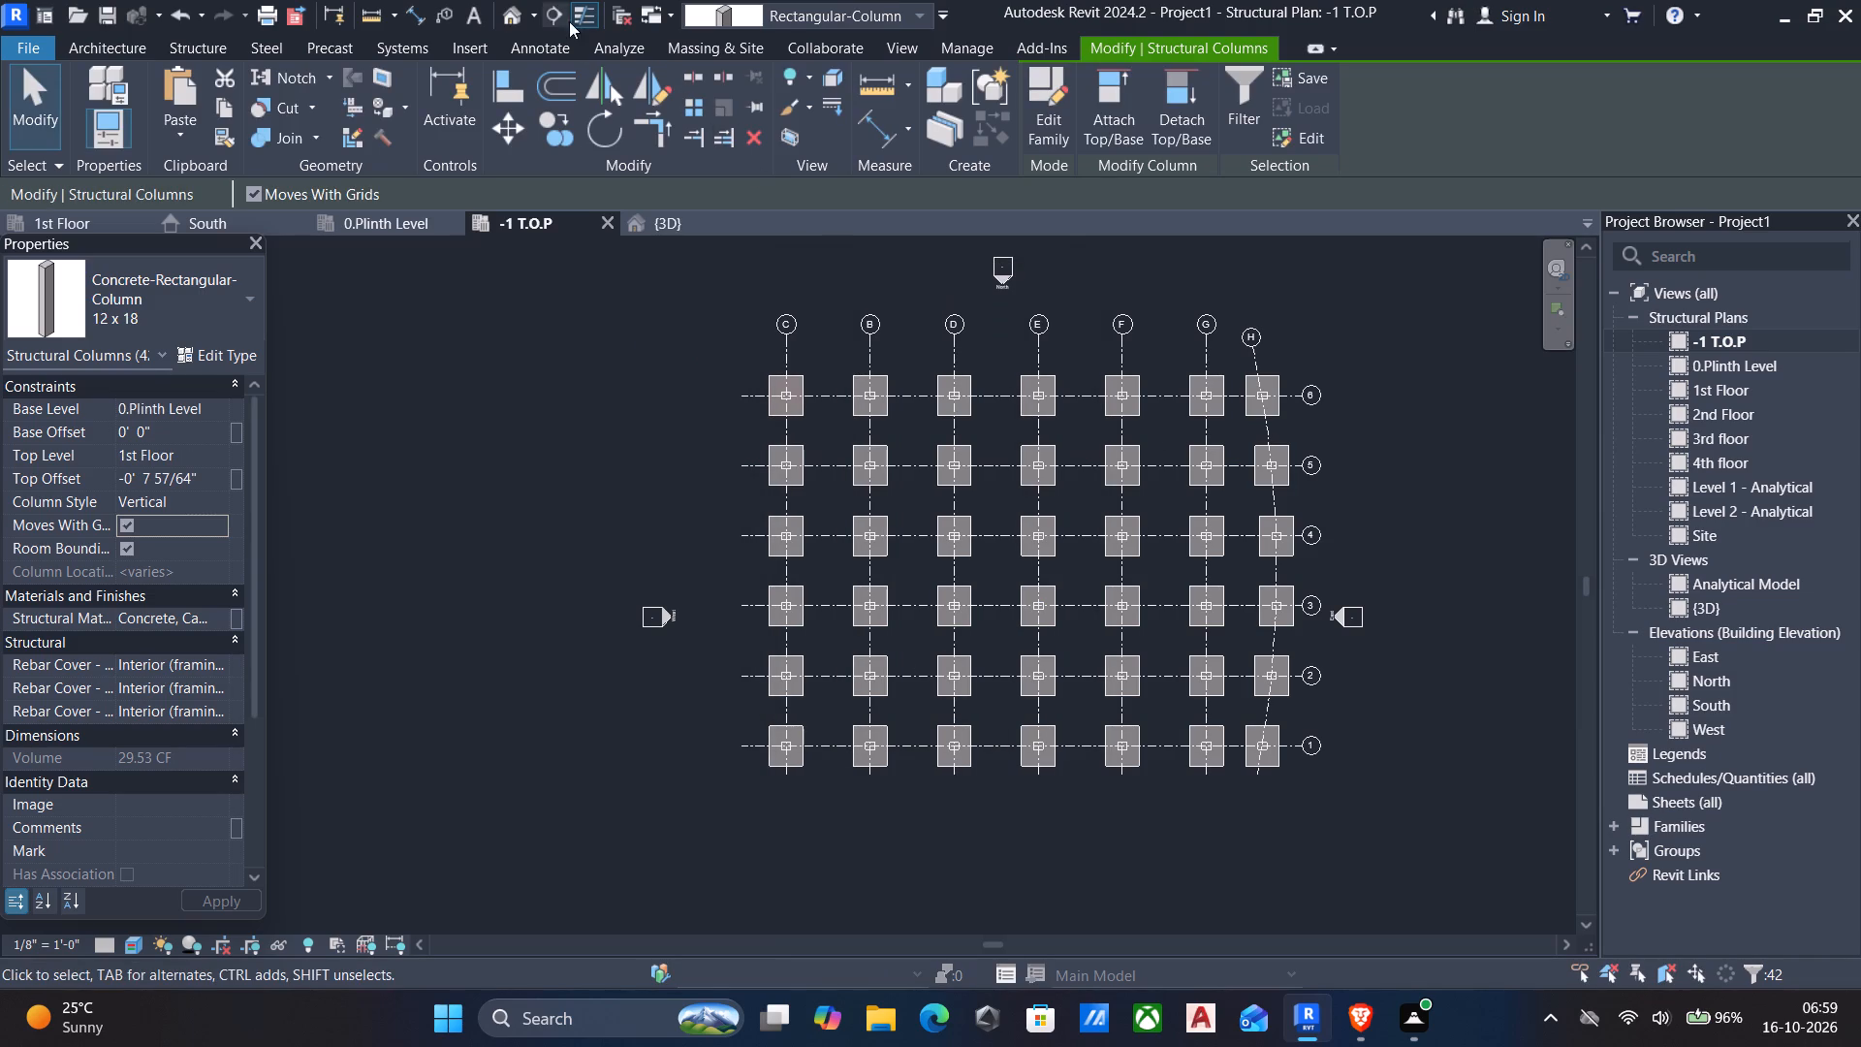
In the 3D view, select the six leftover columns between 1st Floor and 2nd Floor along grid C and delete them.
{"action": "left_click", "coordinate": [507, 11]}
{"action": "scroll", "coordinate": [845, 556], "scroll_direction": "up", "scroll_amount": 4}
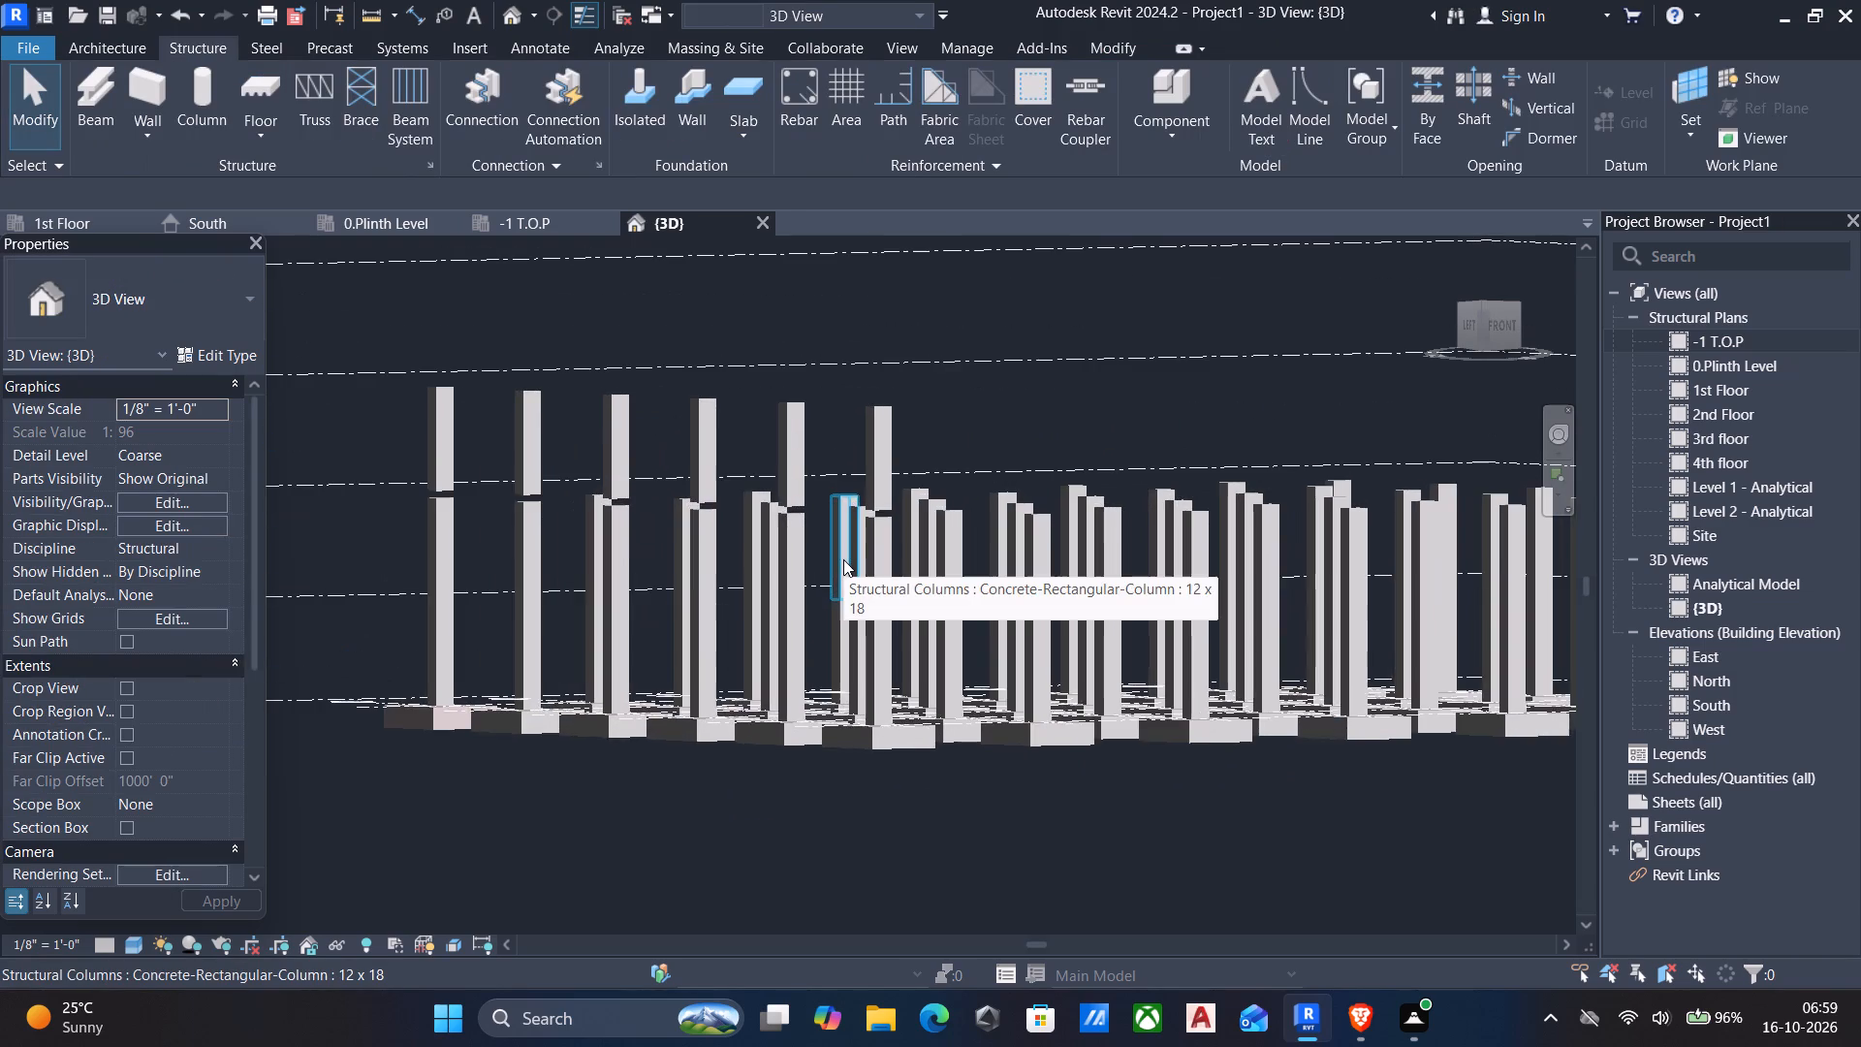
{"action": "middle_click_drag", "start_coordinate": [840, 559], "coordinate": [933, 577], "text": "shift"}
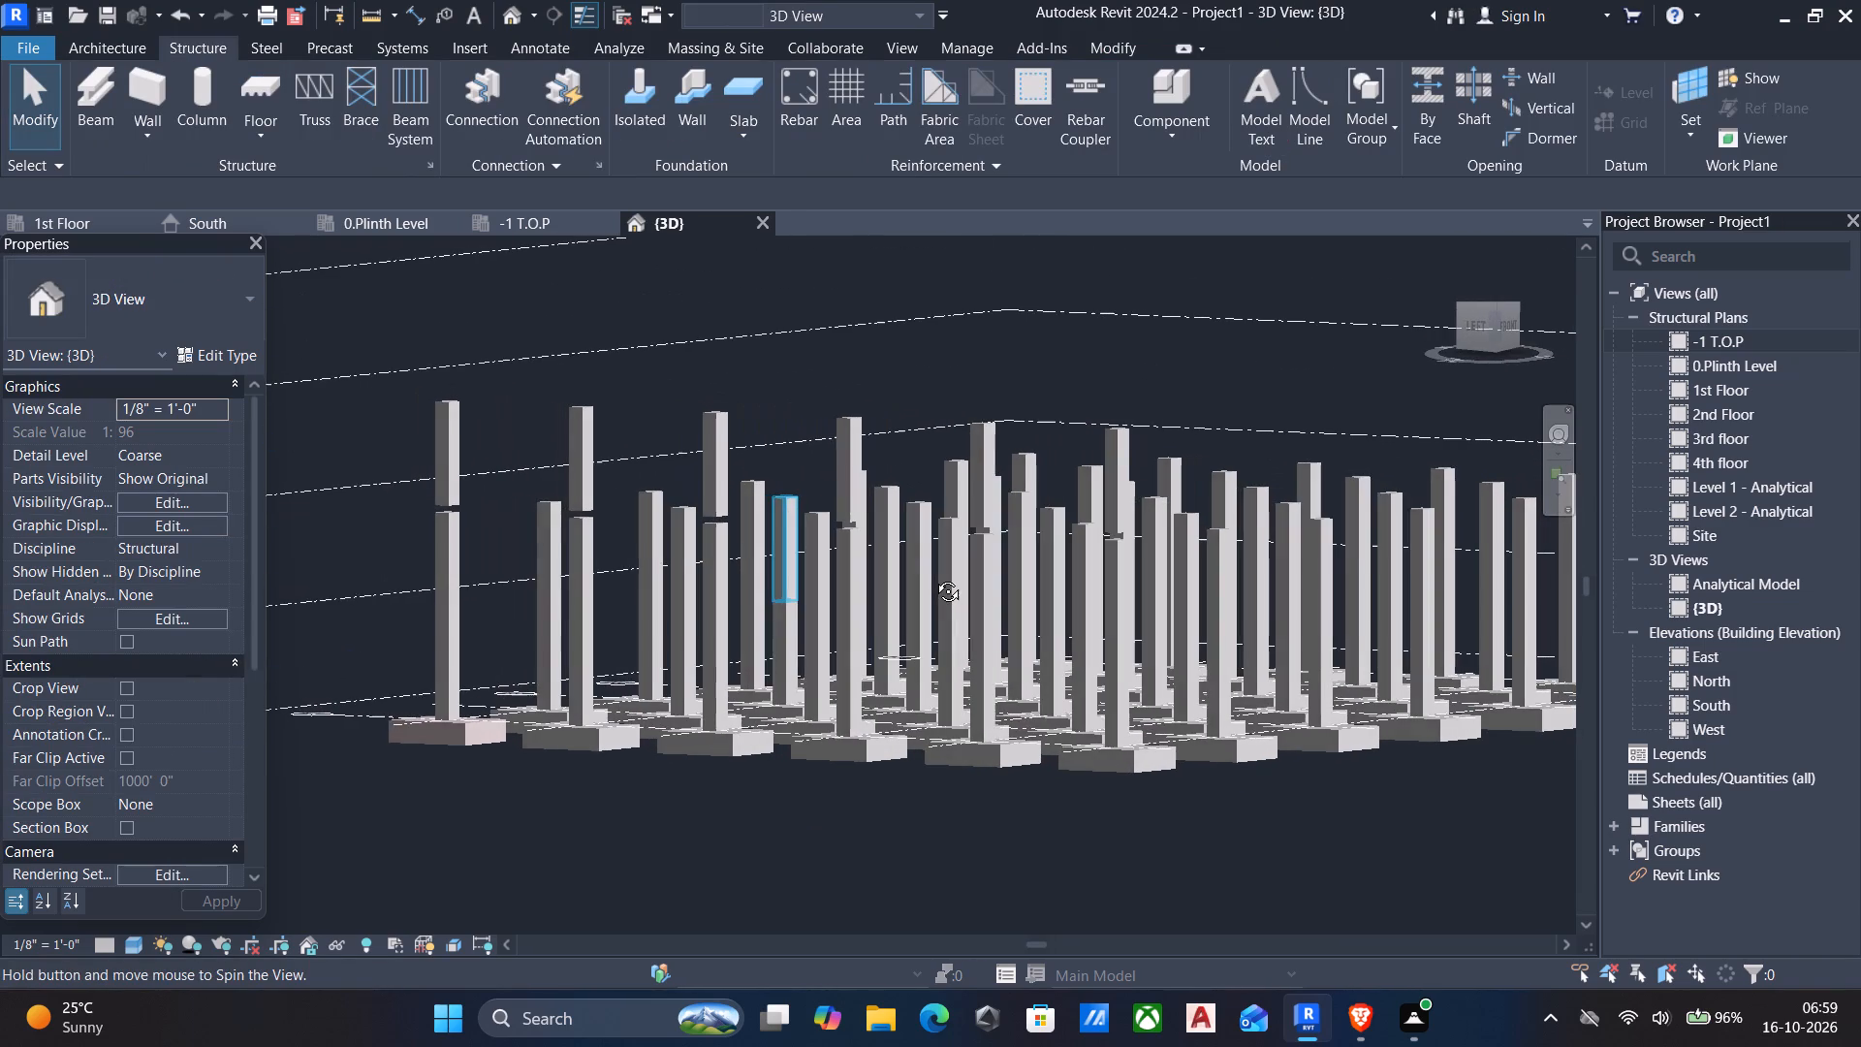
{"action": "middle_click_drag", "start_coordinate": [933, 577], "coordinate": [1001, 555], "text": "shift"}
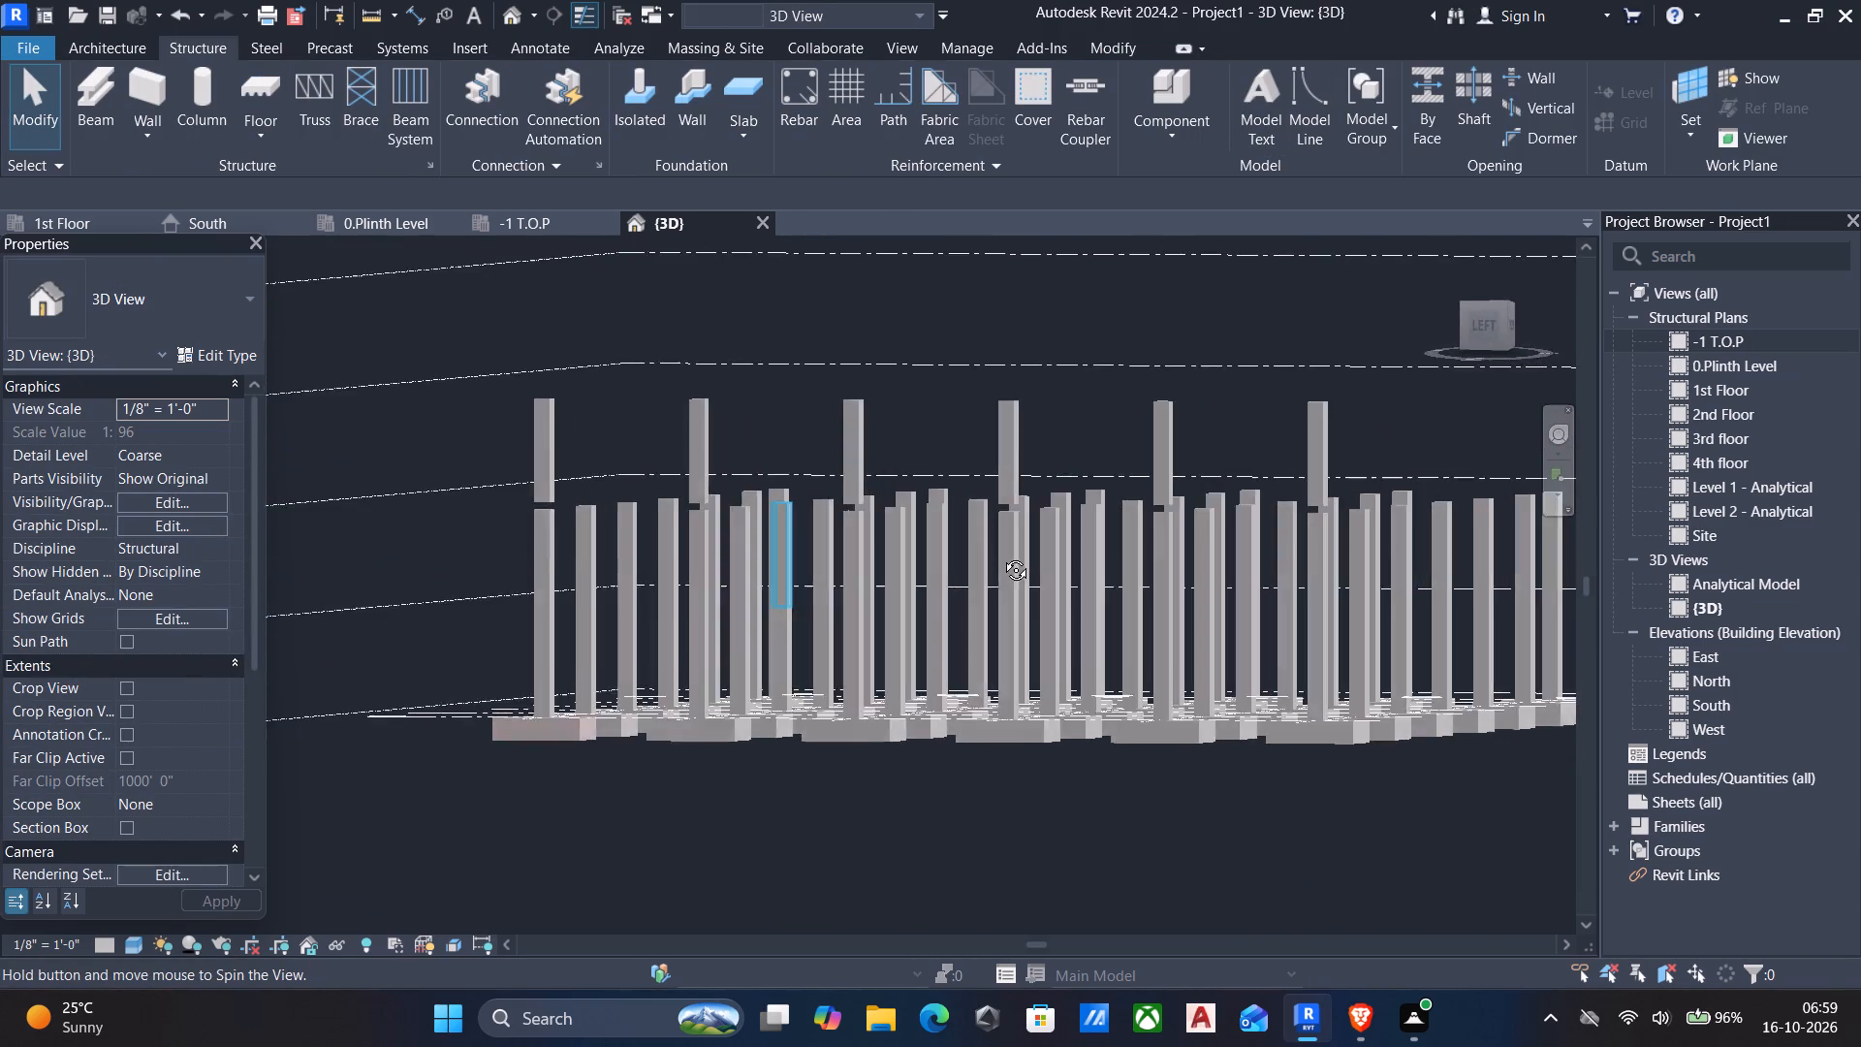
{"action": "middle_click_drag", "start_coordinate": [1001, 555], "coordinate": [731, 587], "text": "shift"}
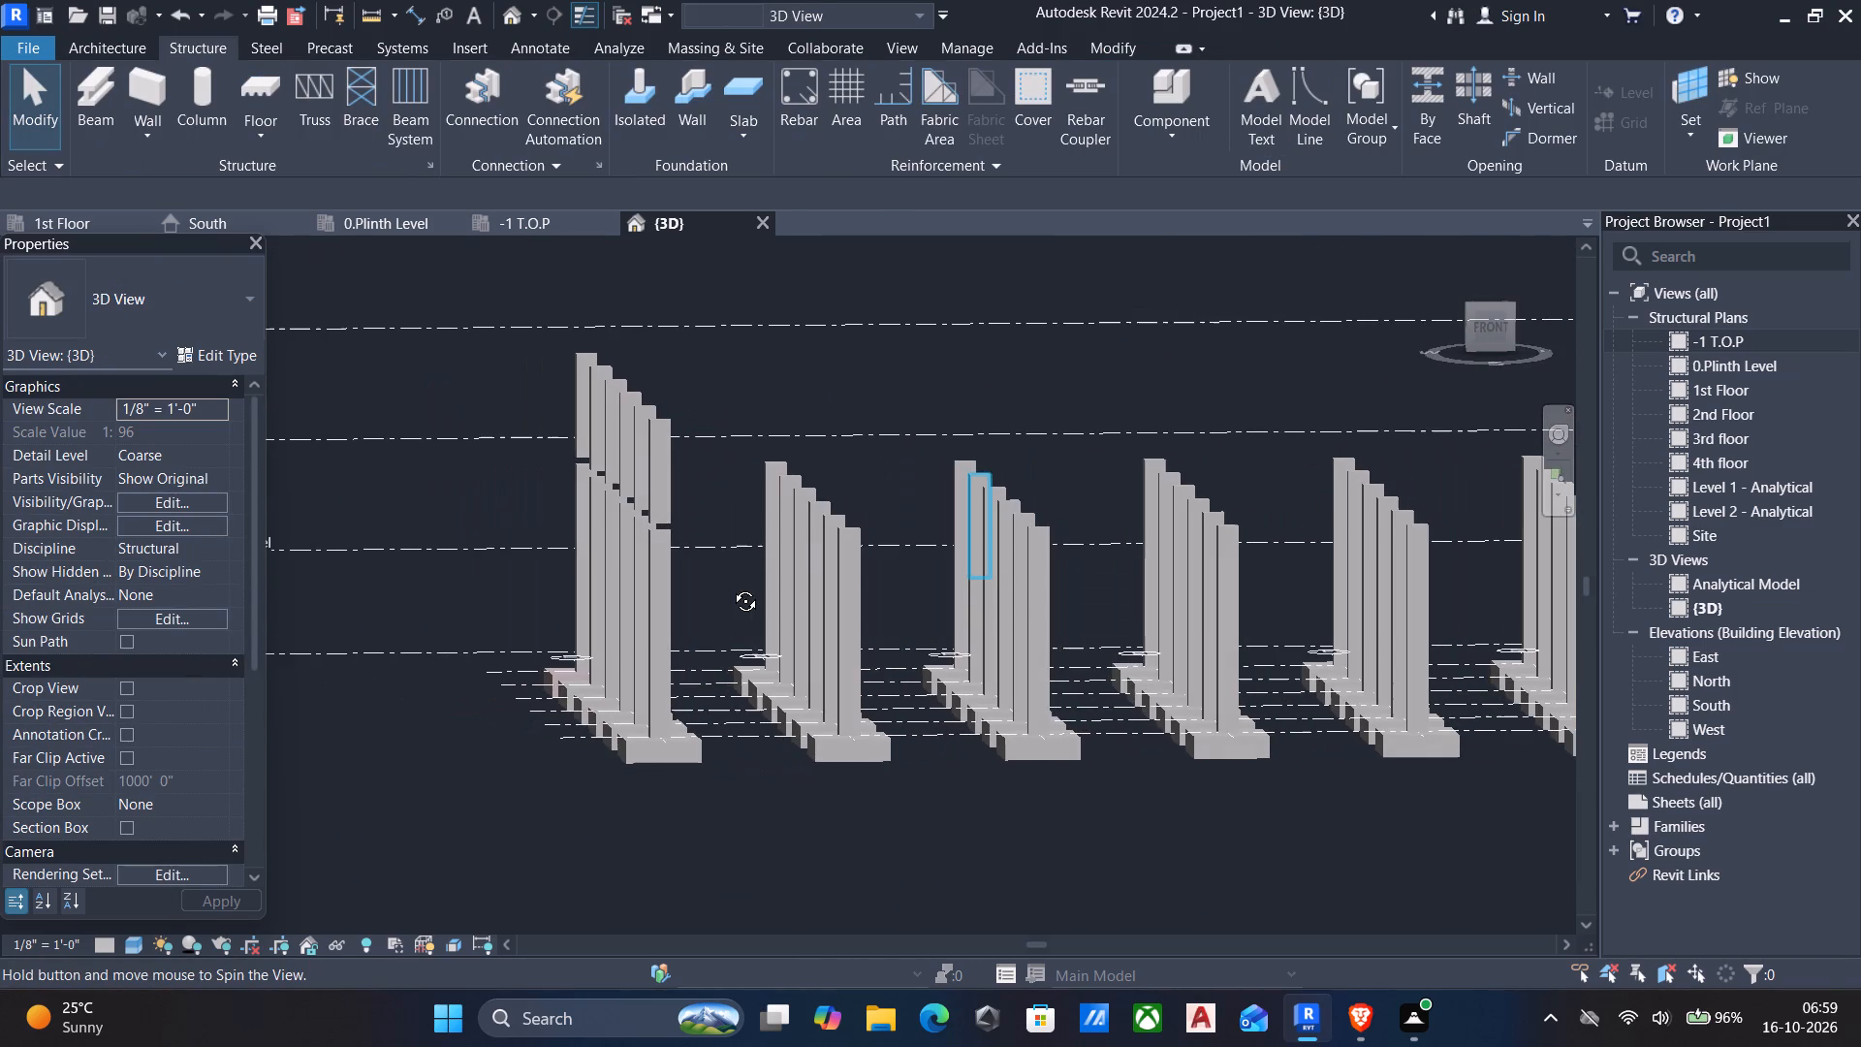
{"action": "middle_click_drag", "start_coordinate": [731, 587], "coordinate": [534, 591], "text": "shift"}
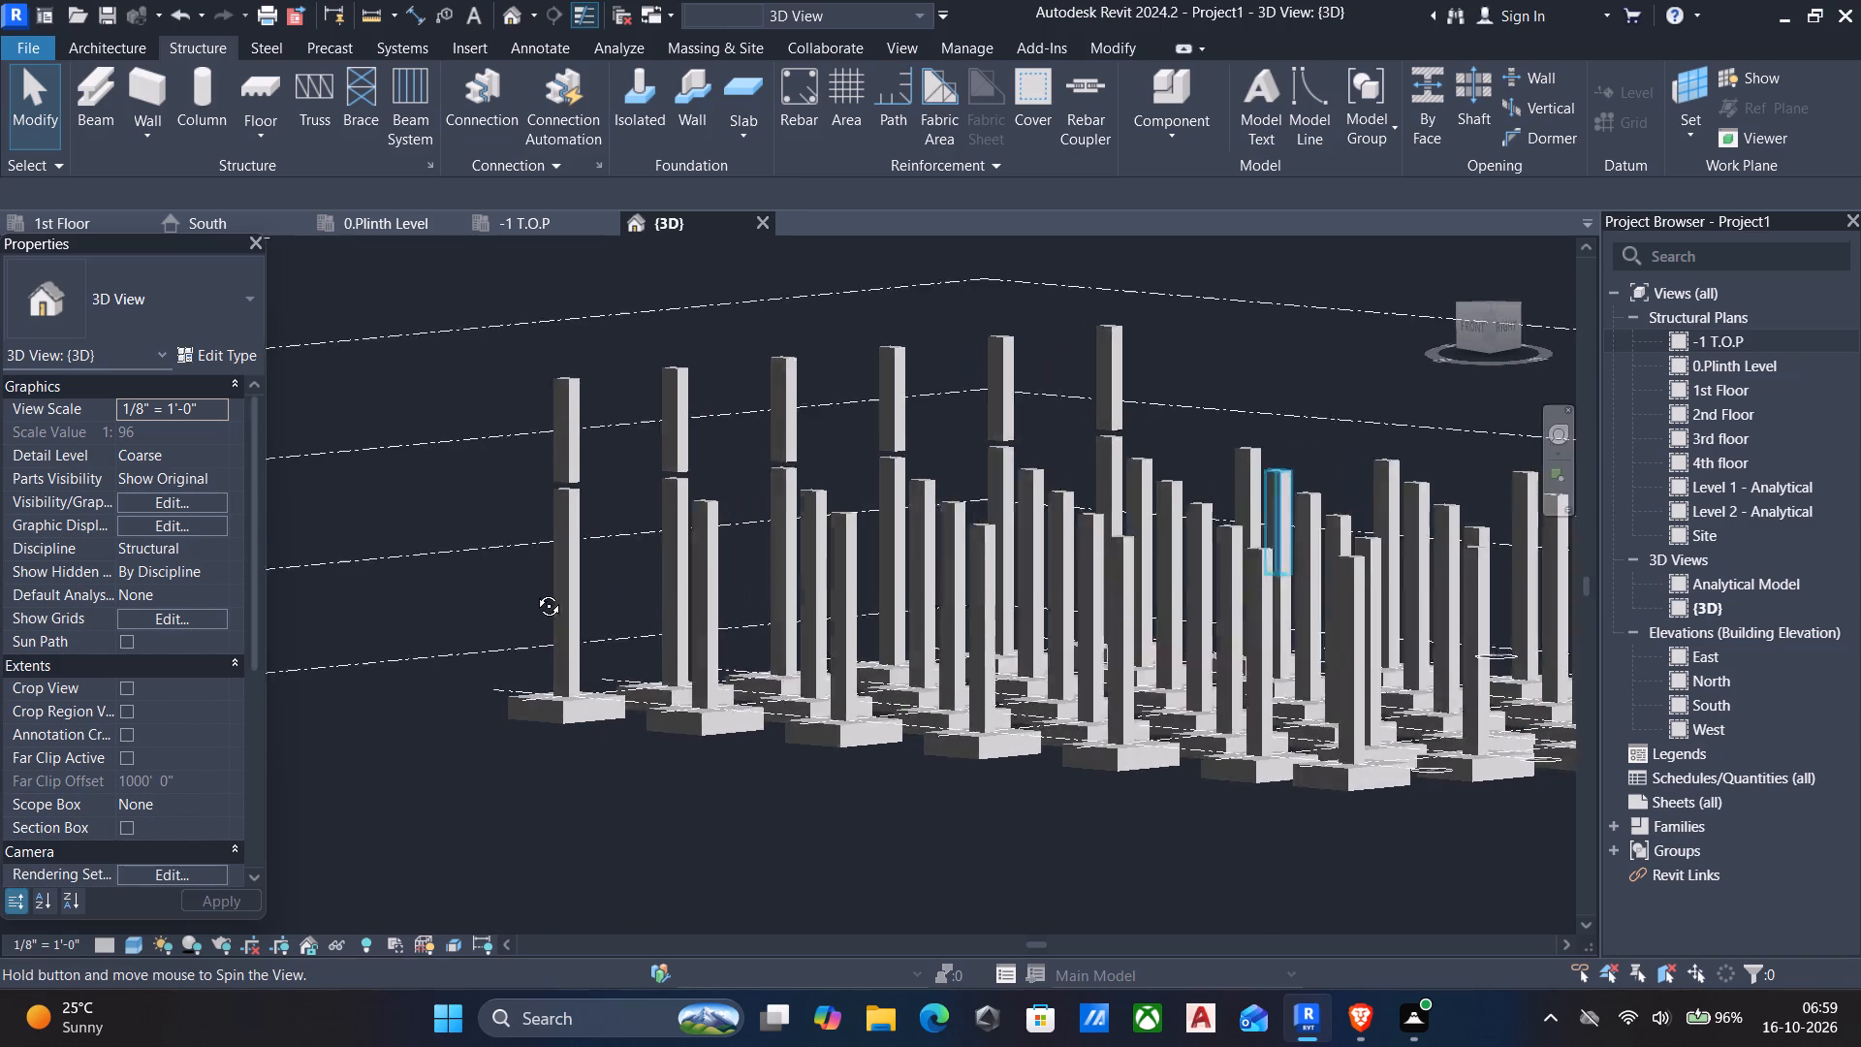
{"action": "middle_click_drag", "start_coordinate": [534, 591], "coordinate": [518, 592], "text": "shift"}
{"action": "left_click", "coordinate": [584, 415]}
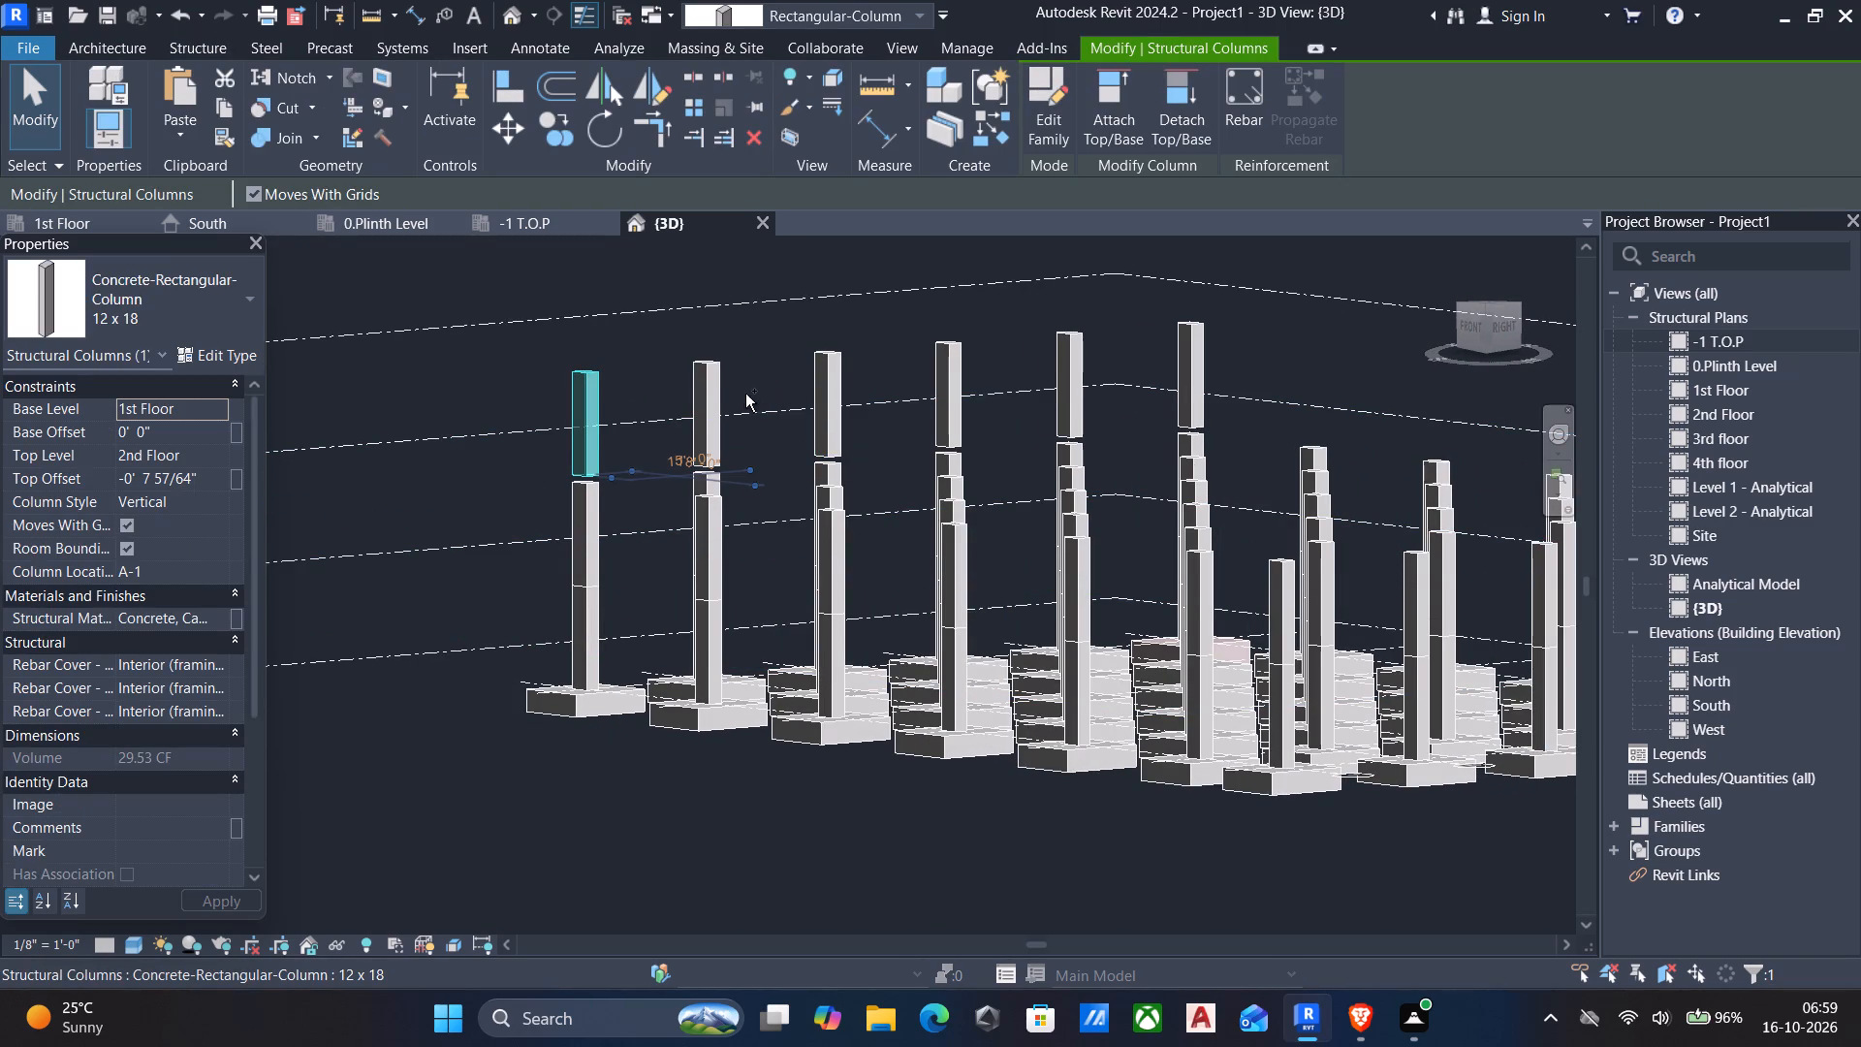
{"action": "left_click", "coordinate": [716, 376], "text": "ctrl"}
{"action": "left_click", "coordinate": [810, 365], "text": "ctrl"}
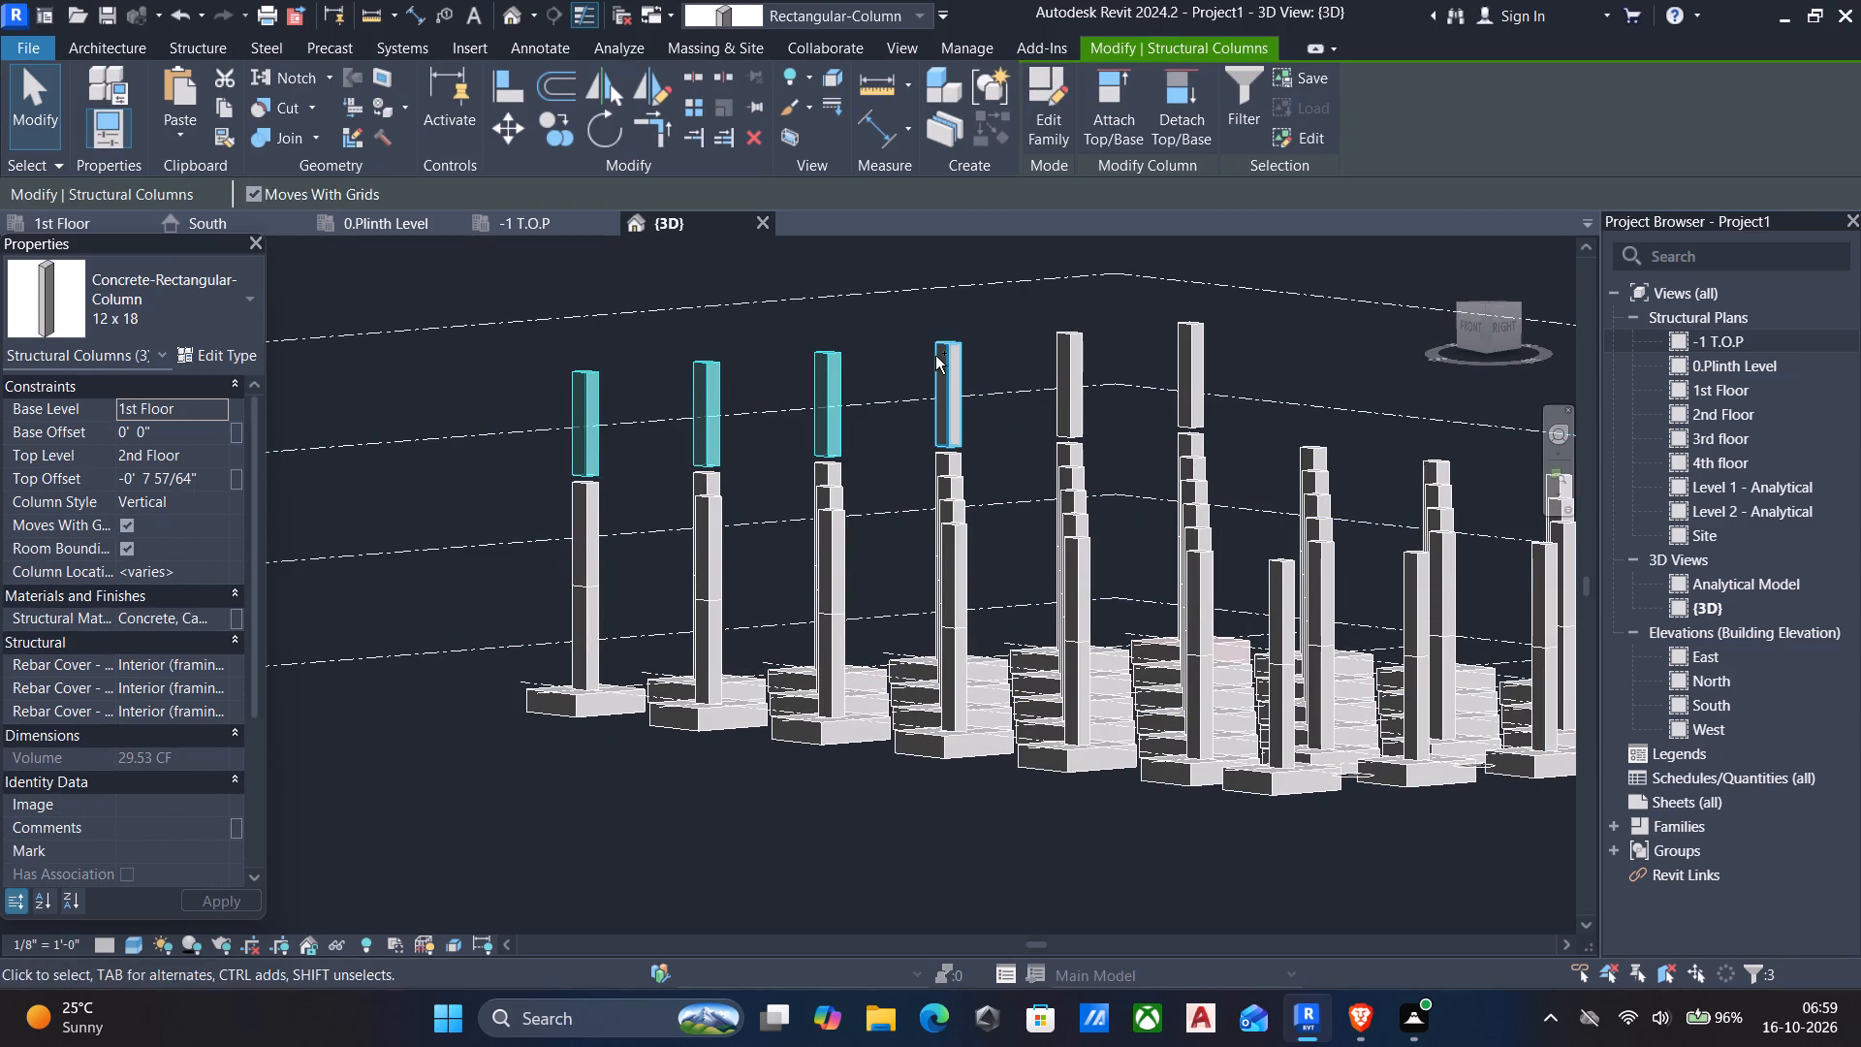
{"action": "left_click", "coordinate": [935, 356], "text": "ctrl"}
{"action": "left_click", "coordinate": [1057, 356], "text": "ctrl"}
{"action": "left_click", "coordinate": [1212, 341], "text": "ctrl"}
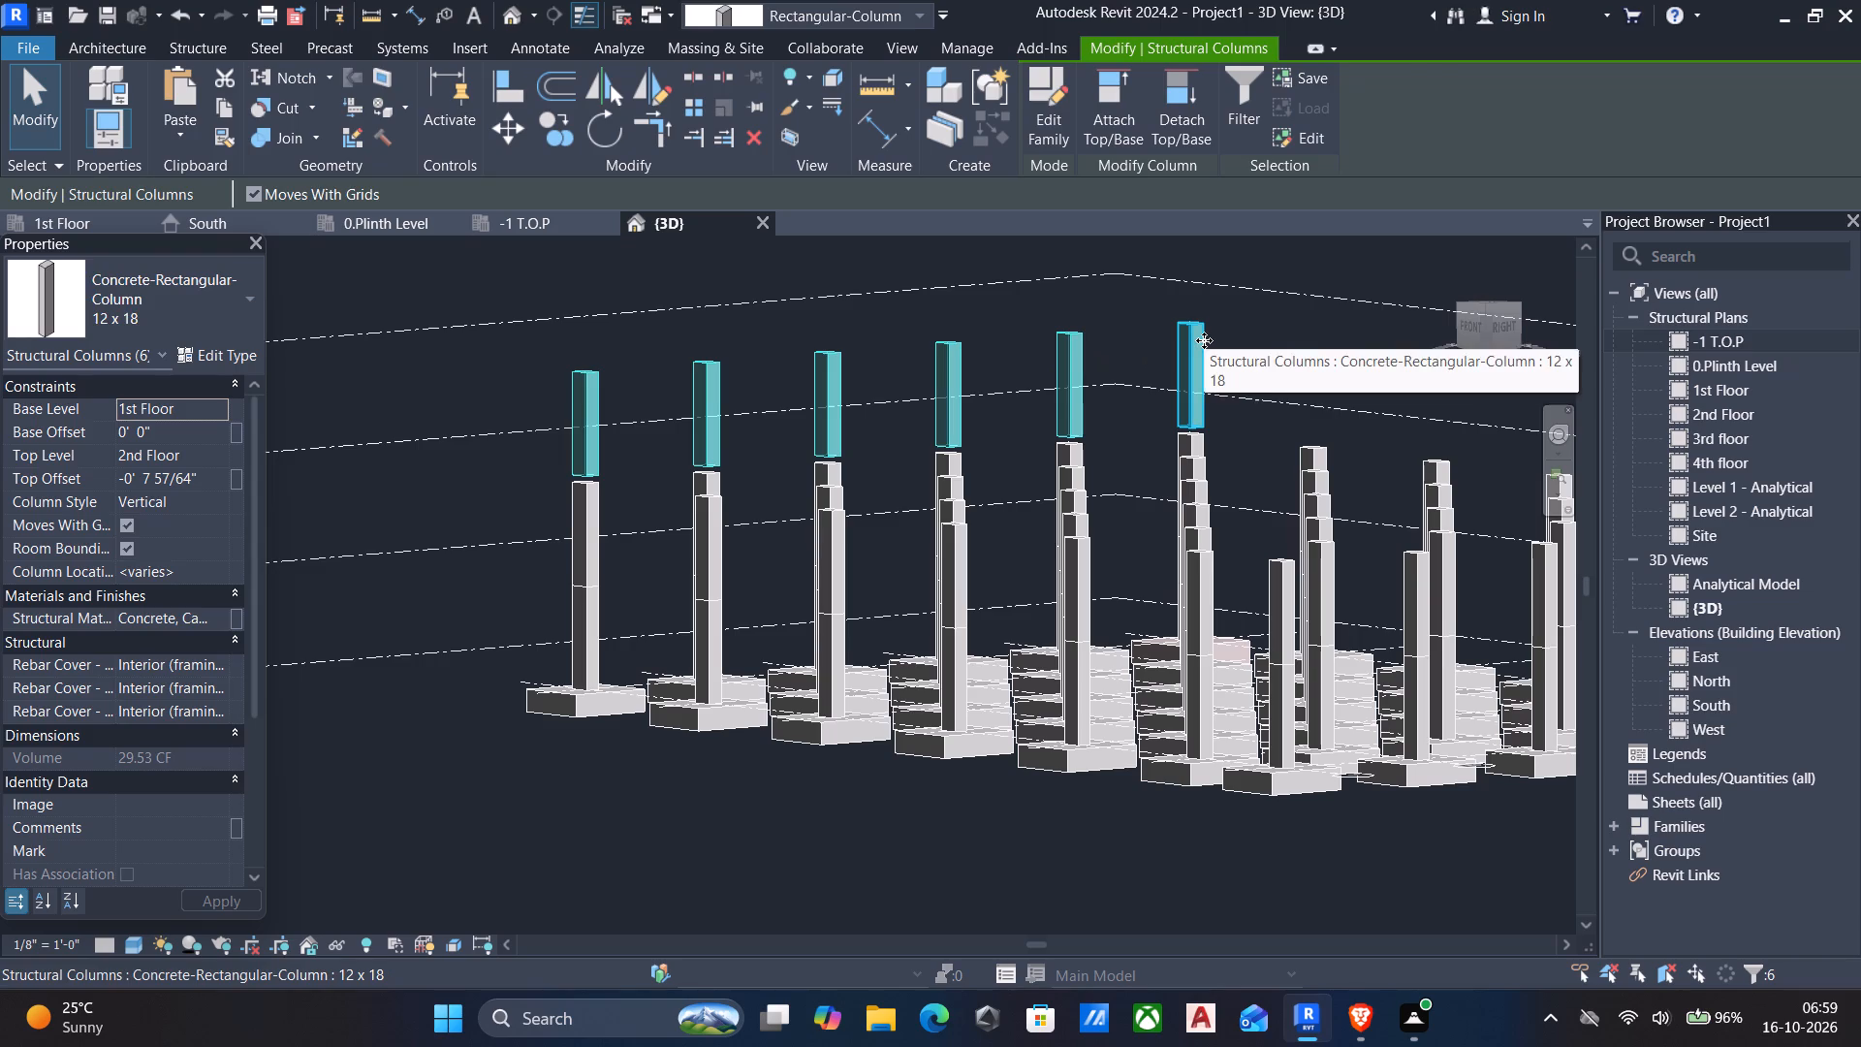
{"action": "key", "text": "Delete"}
Examine the stacked columns between -1 T.O.P and 1st Floor from several sides in the 3D view.
{"action": "scroll", "coordinate": [1190, 437], "scroll_direction": "down", "scroll_amount": 3}
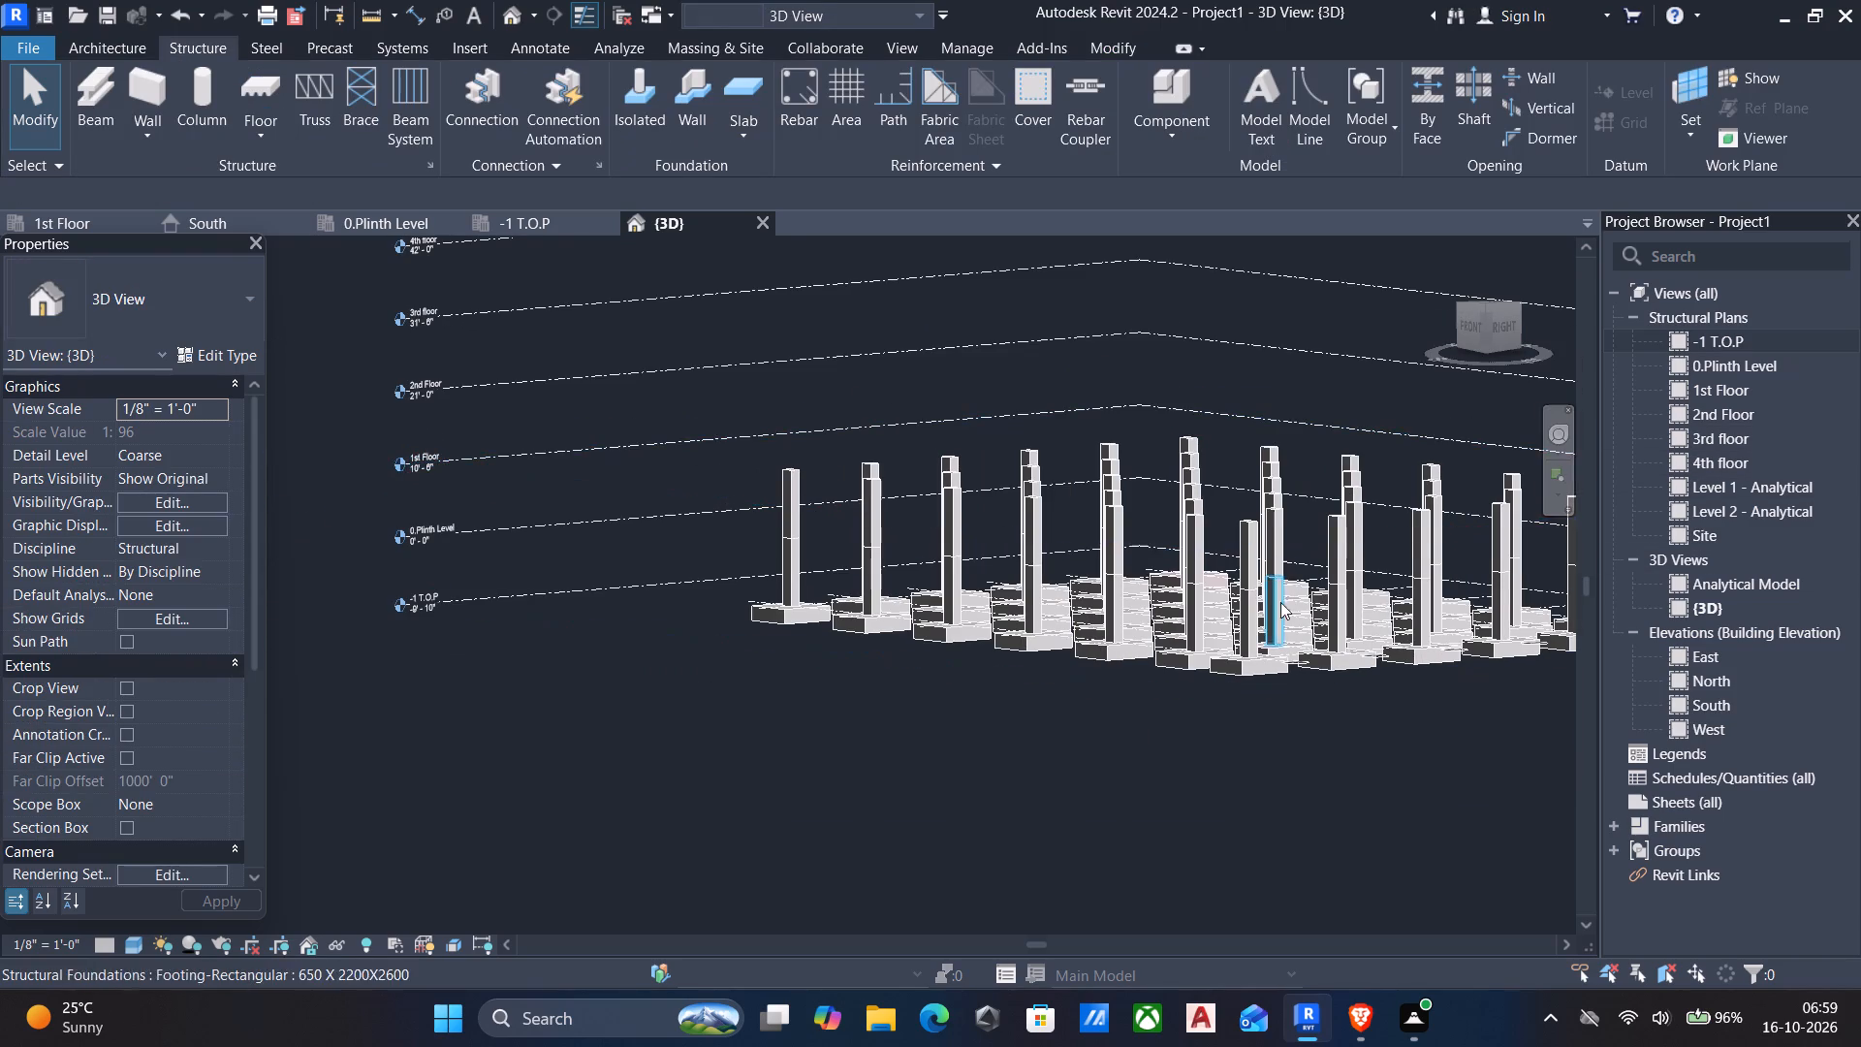
{"action": "scroll", "coordinate": [1267, 606], "scroll_direction": "down", "scroll_amount": 2}
{"action": "middle_click_drag", "start_coordinate": [1221, 639], "coordinate": [1654, 680], "text": "shift"}
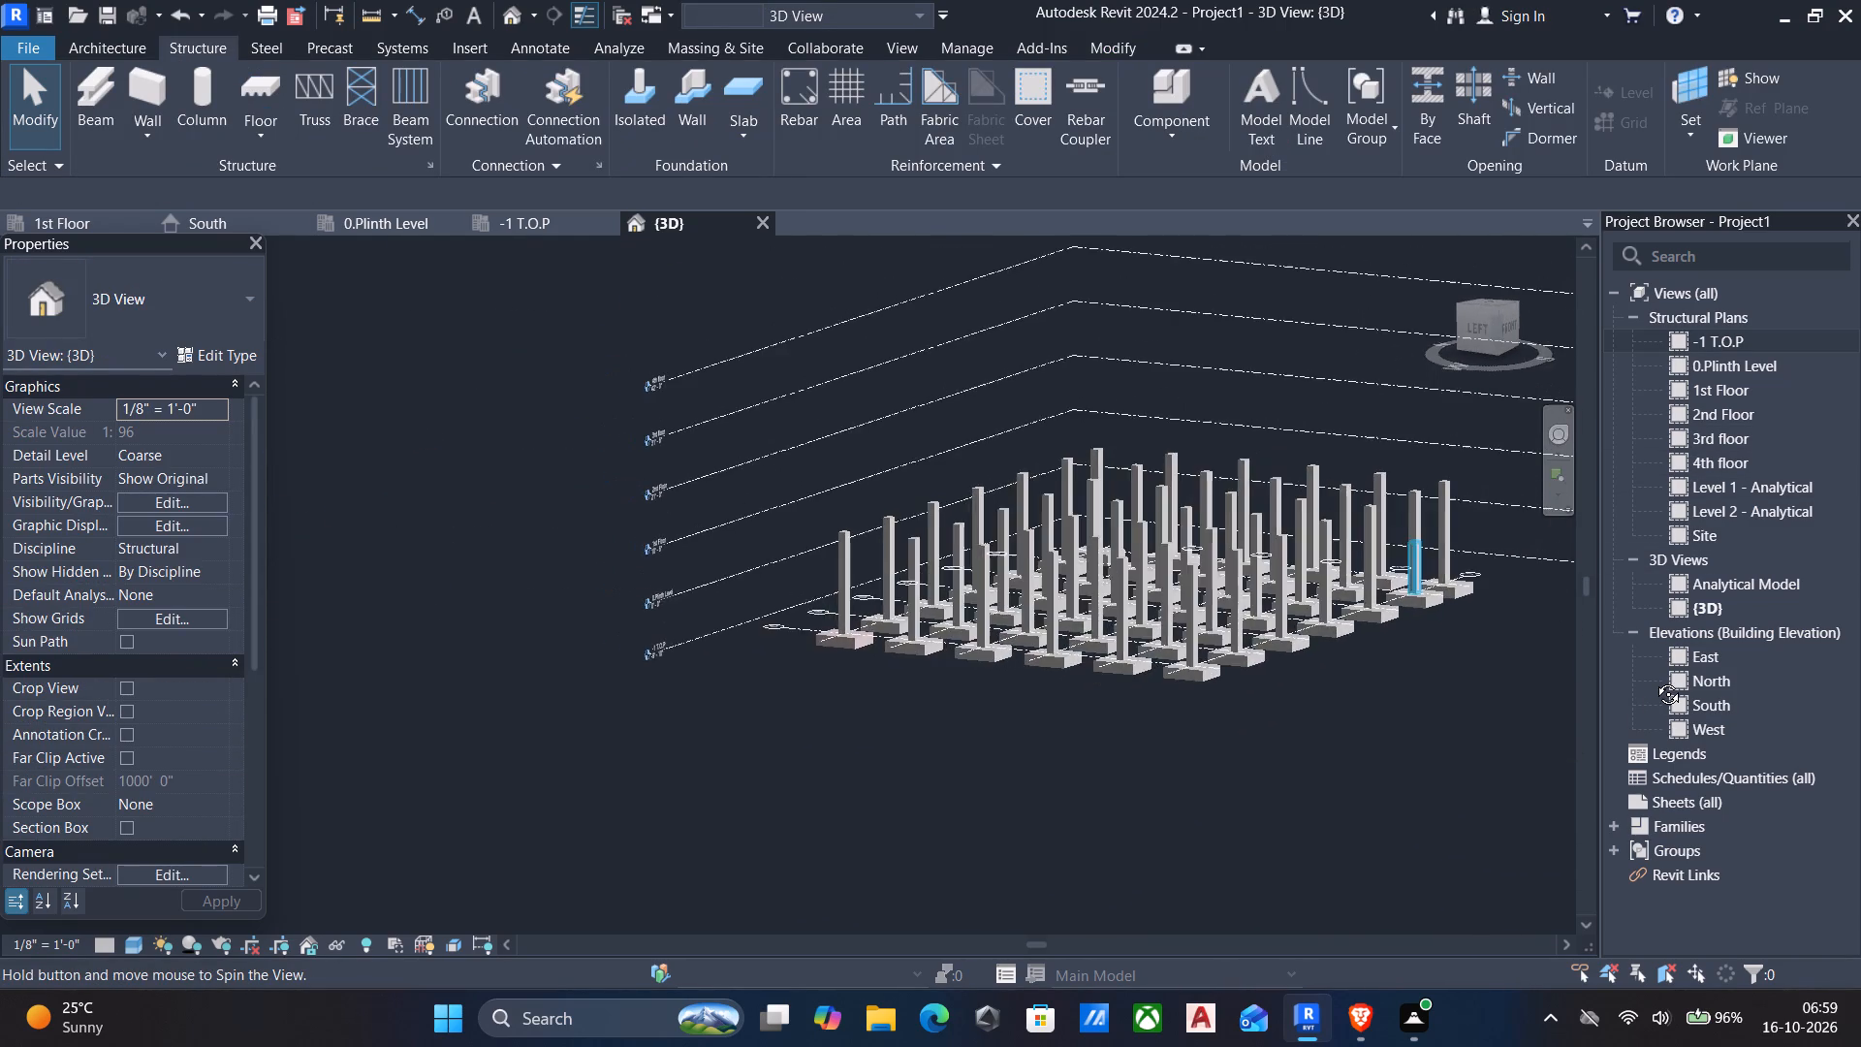
{"action": "middle_click_drag", "start_coordinate": [1654, 680], "coordinate": [1323, 597], "text": "shift"}
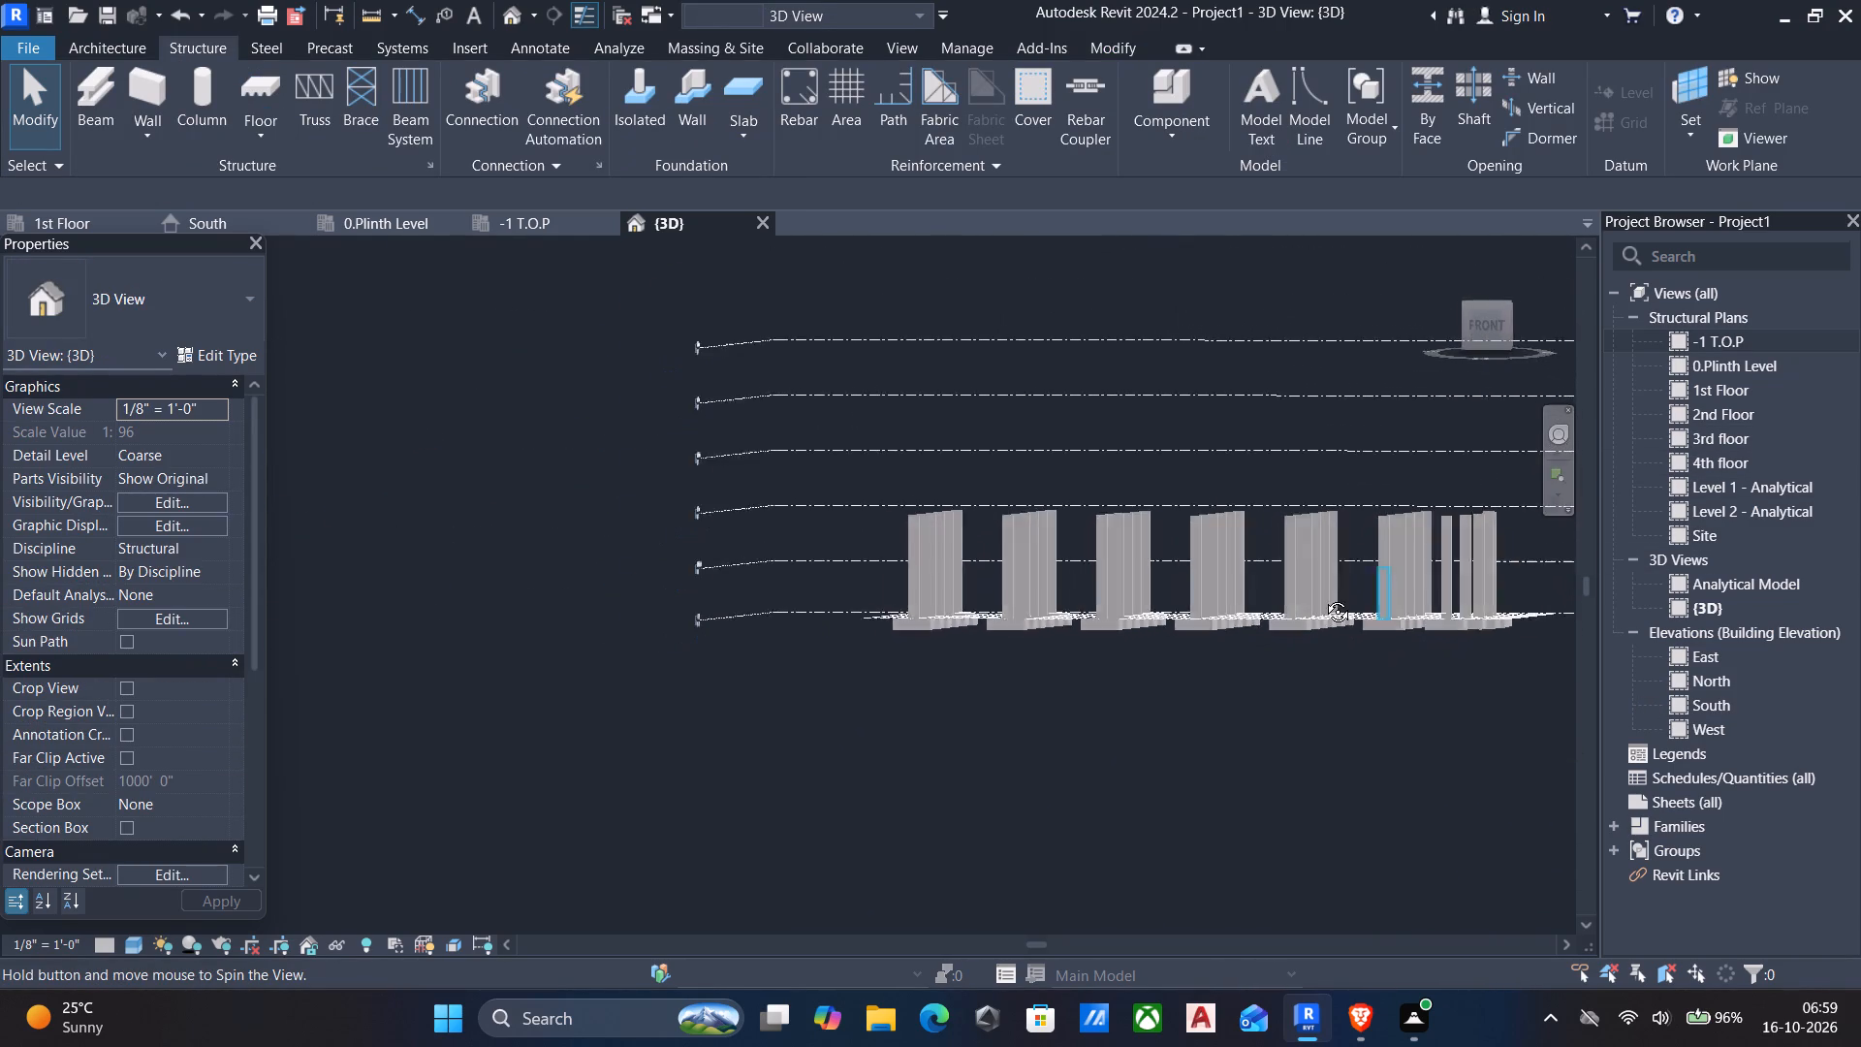
{"action": "middle_click_drag", "start_coordinate": [1323, 597], "coordinate": [1289, 605], "text": "shift"}
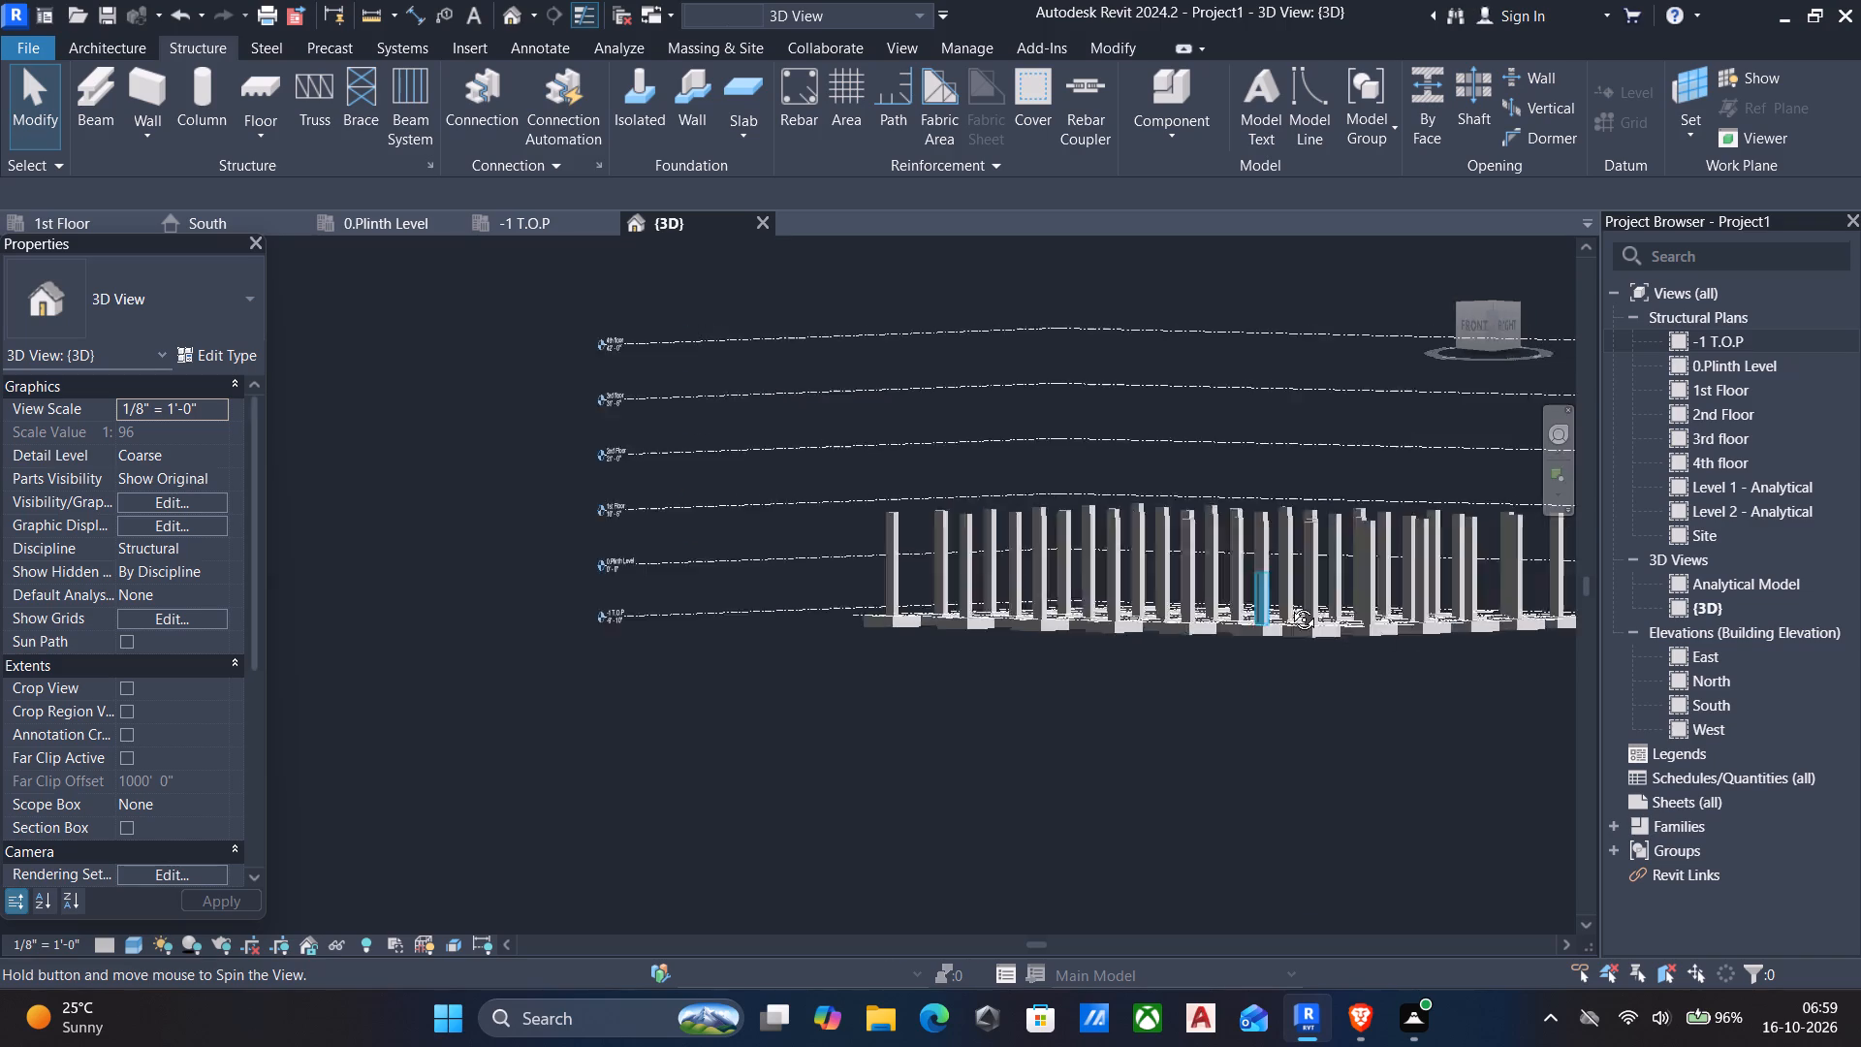
{"action": "middle_click_drag", "start_coordinate": [1289, 605], "coordinate": [1356, 653], "text": "shift"}
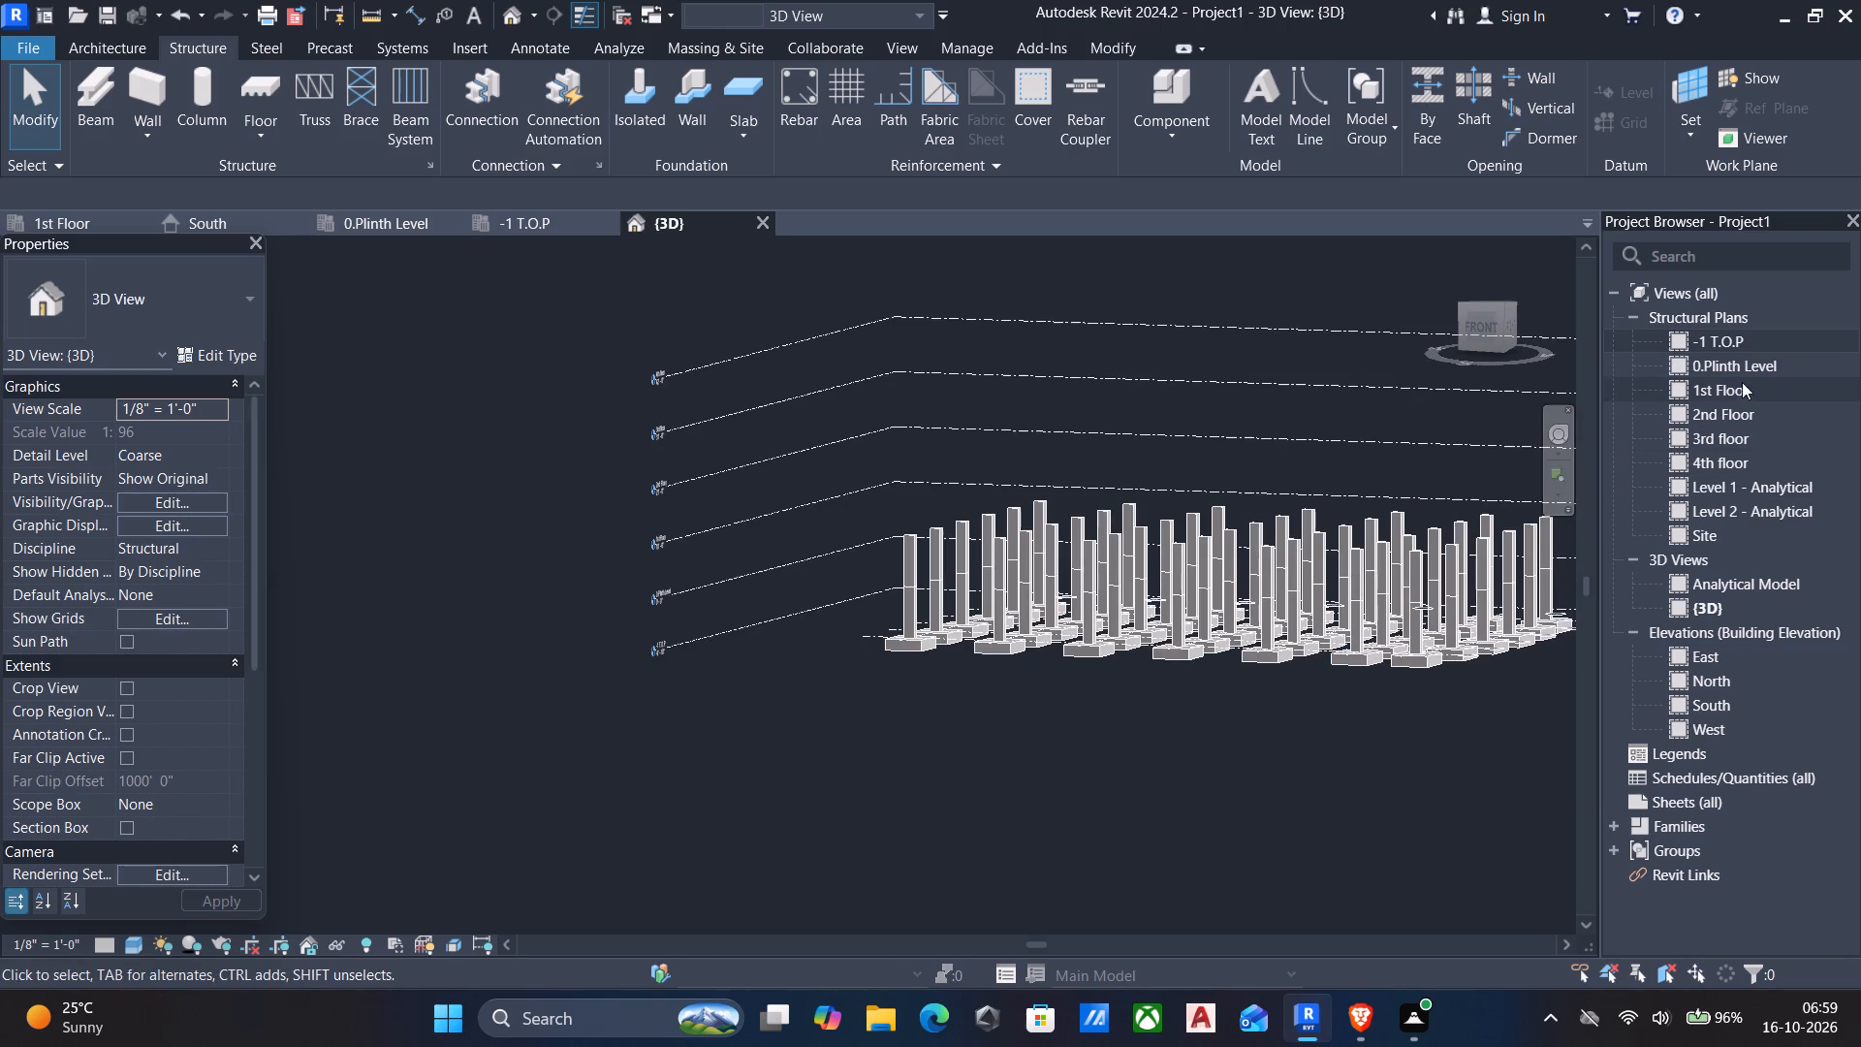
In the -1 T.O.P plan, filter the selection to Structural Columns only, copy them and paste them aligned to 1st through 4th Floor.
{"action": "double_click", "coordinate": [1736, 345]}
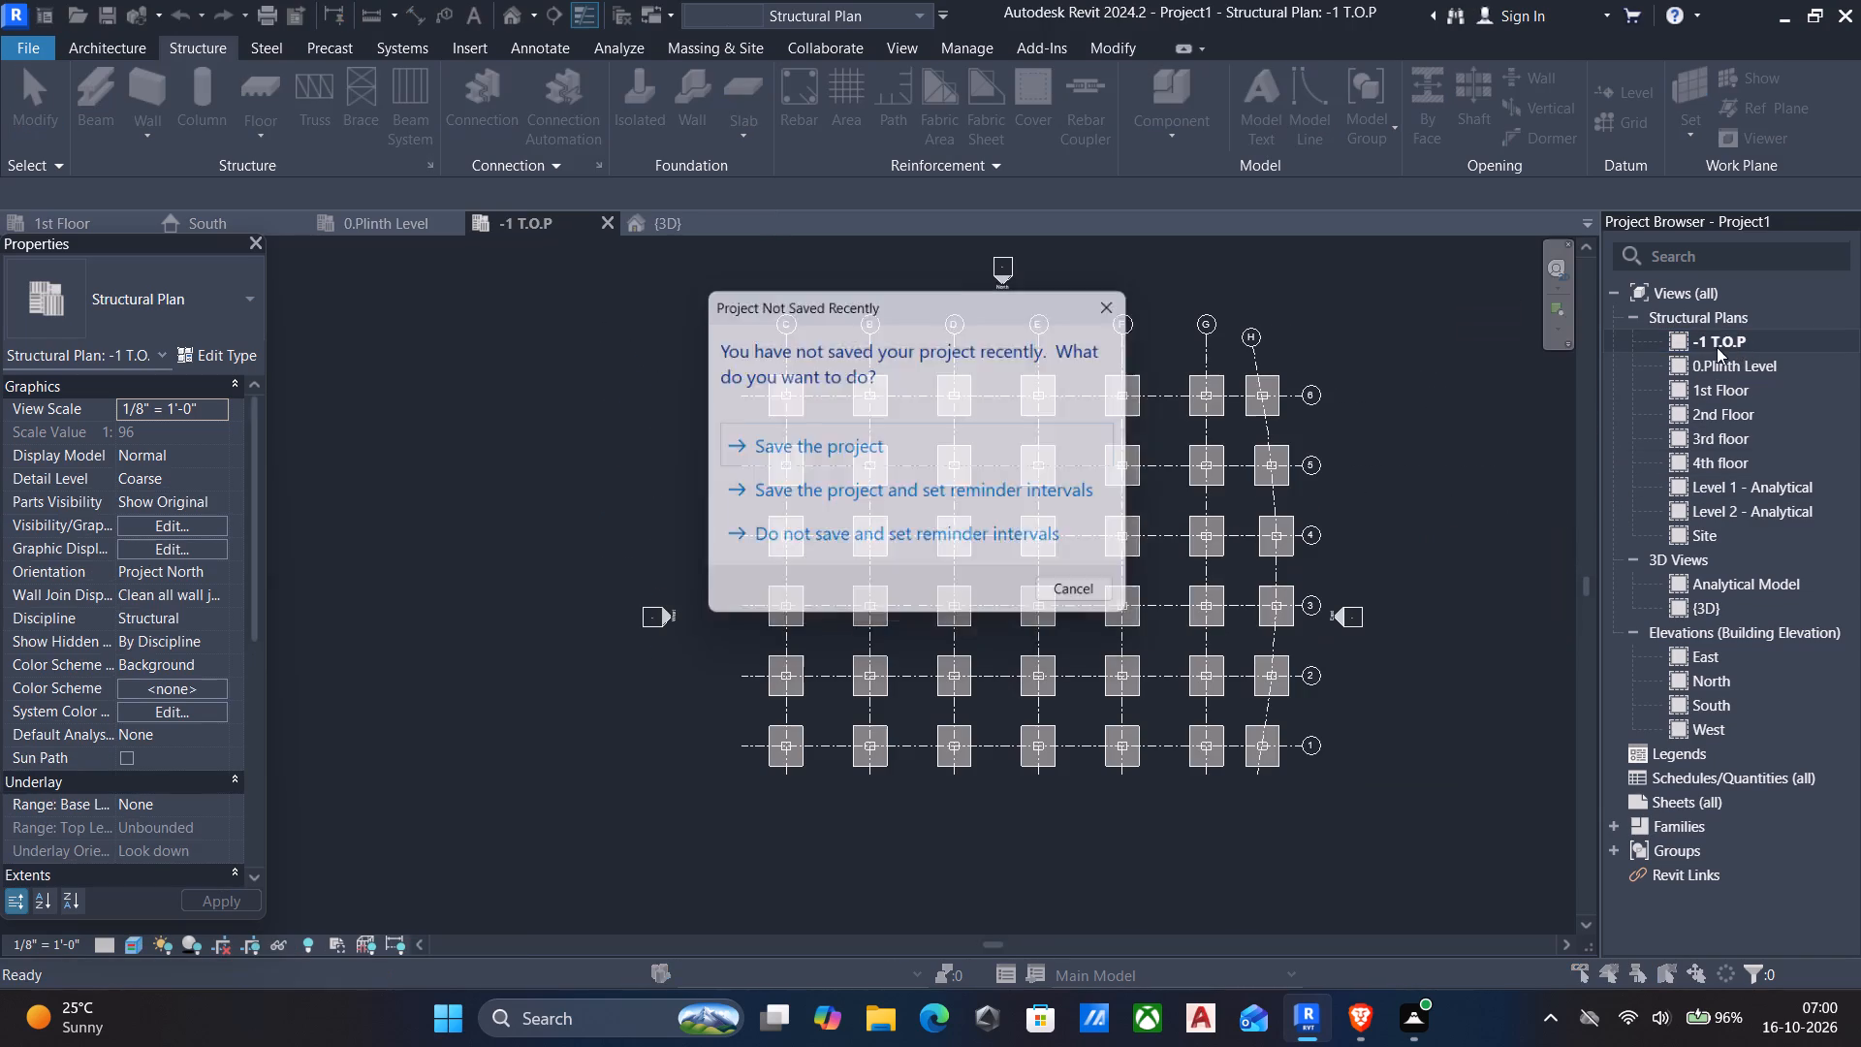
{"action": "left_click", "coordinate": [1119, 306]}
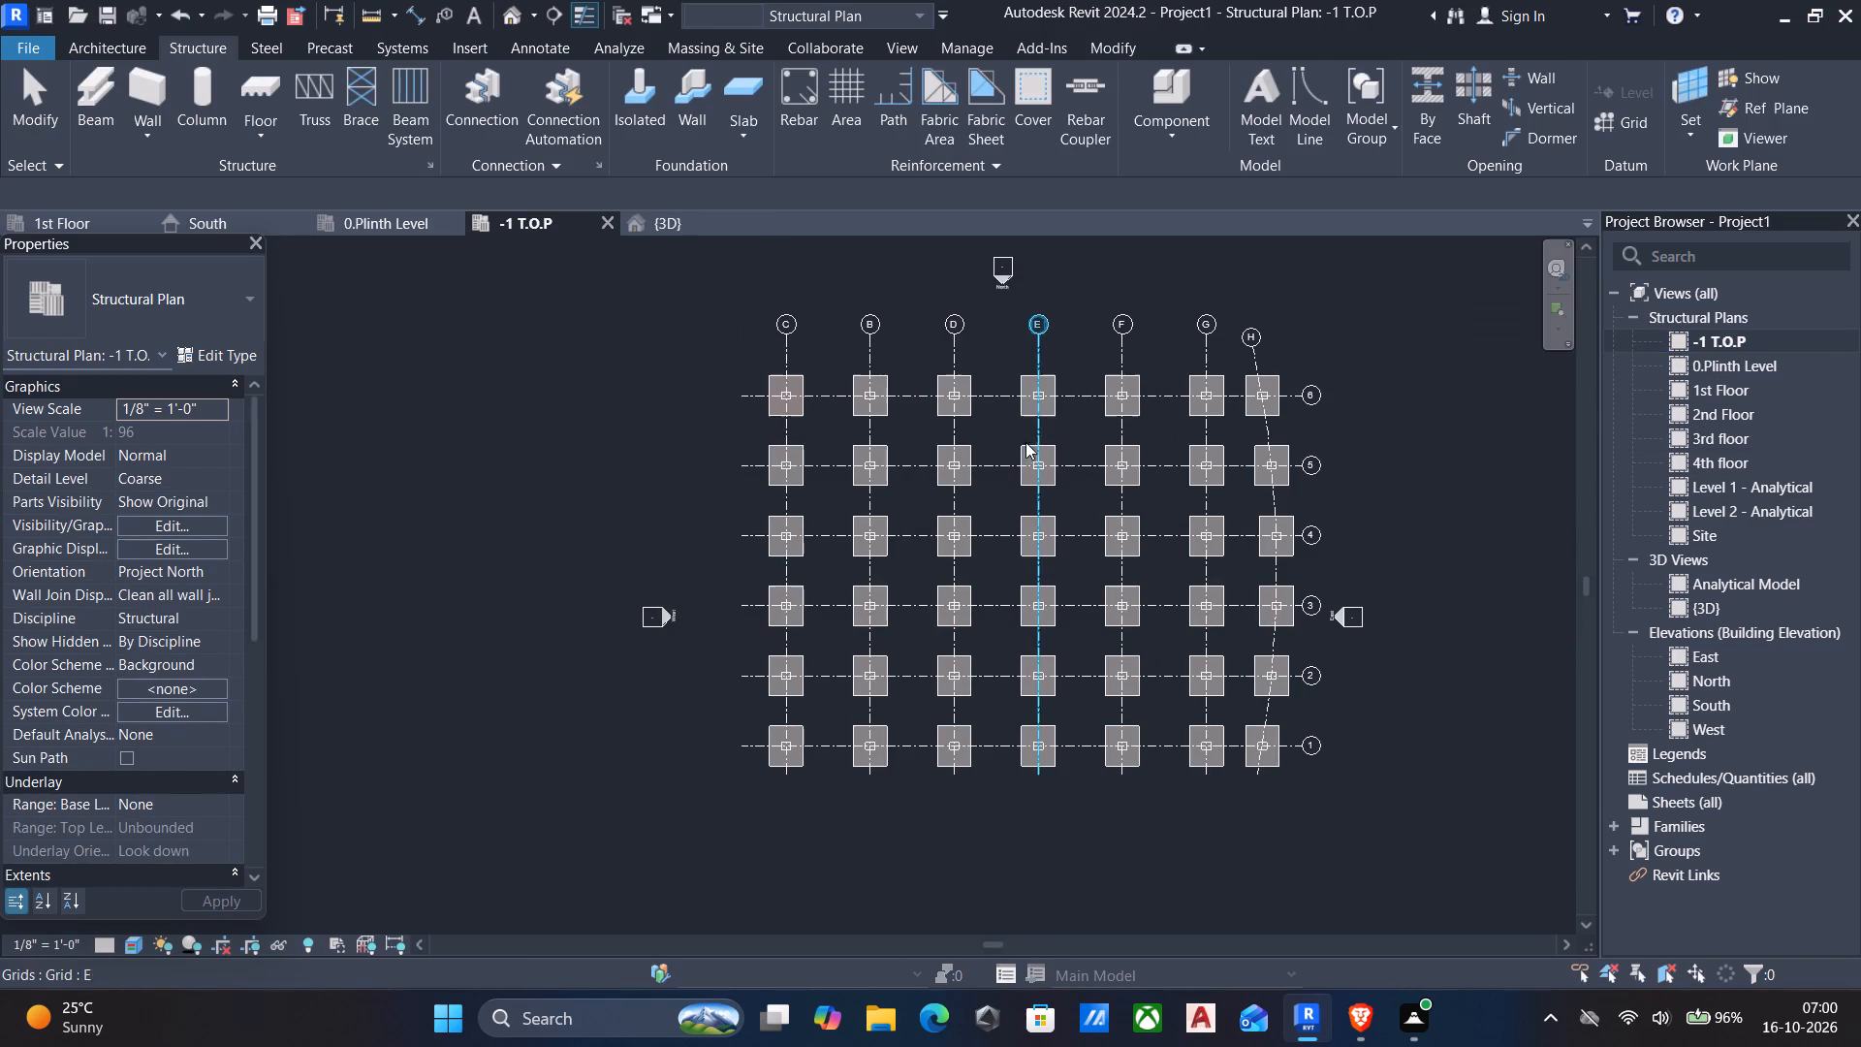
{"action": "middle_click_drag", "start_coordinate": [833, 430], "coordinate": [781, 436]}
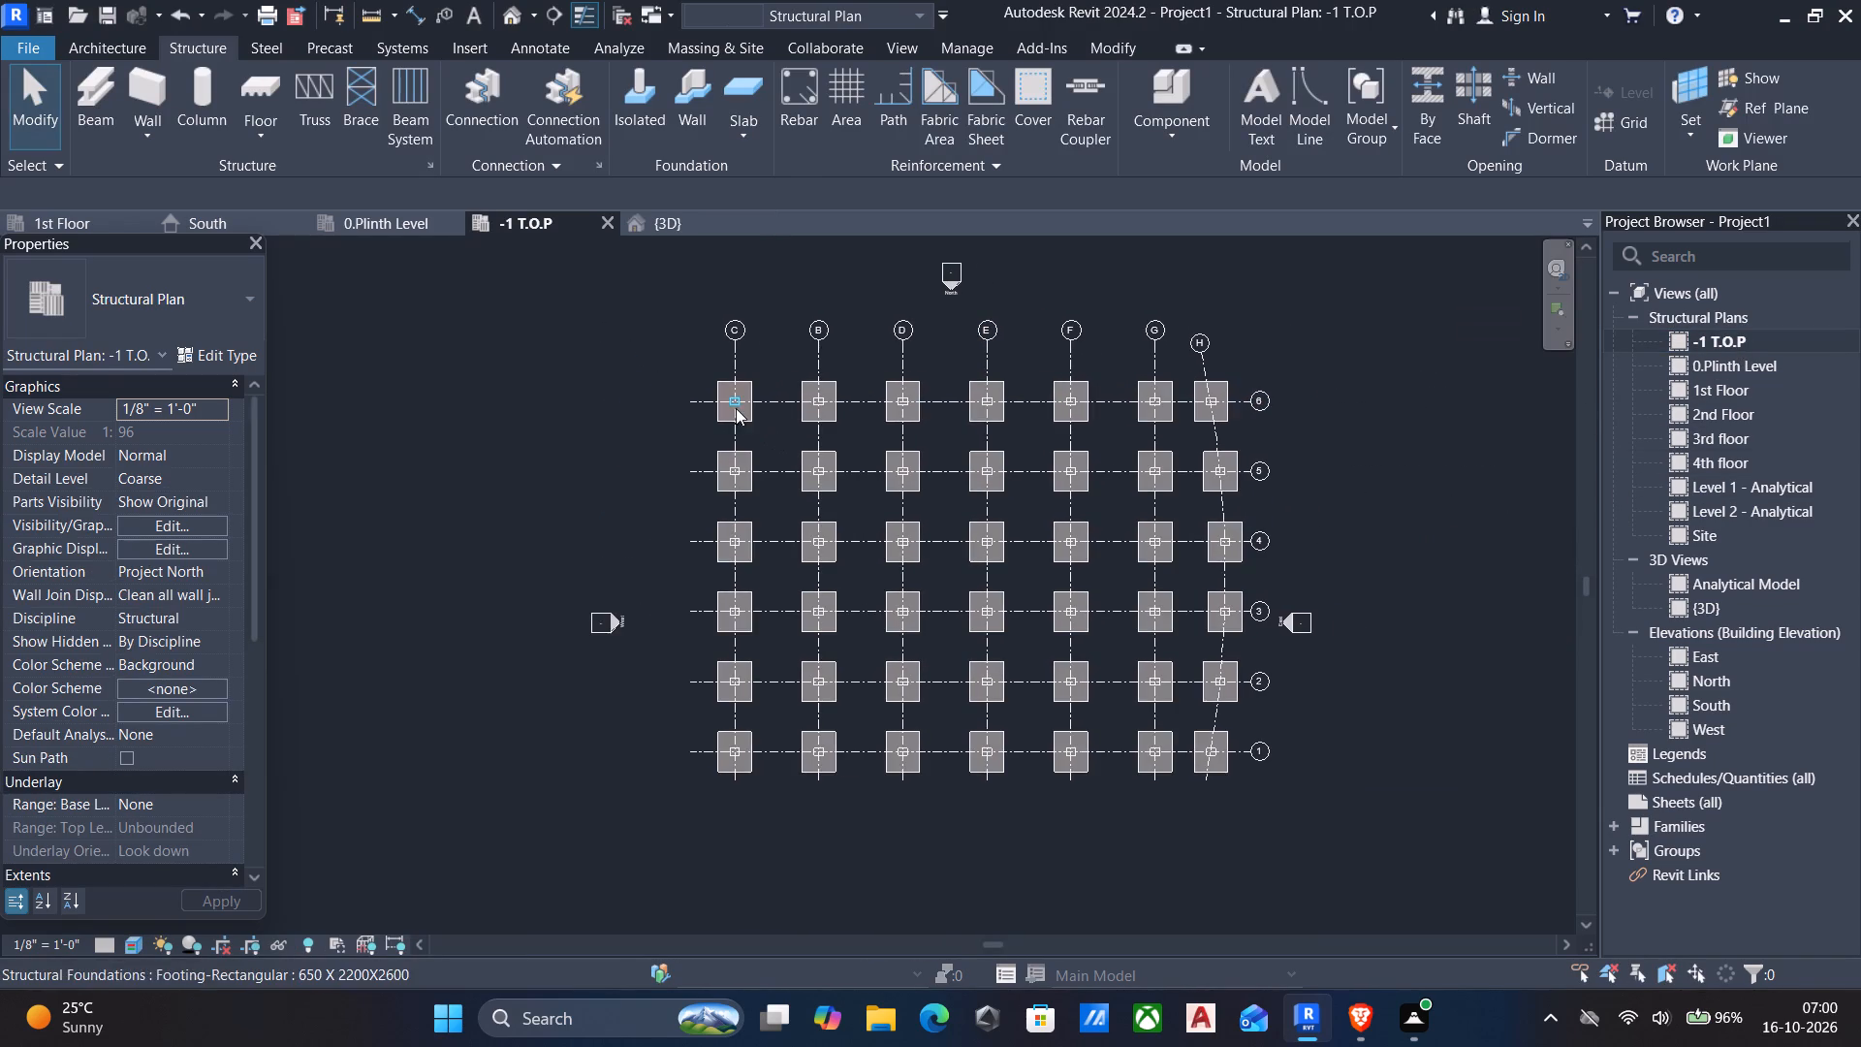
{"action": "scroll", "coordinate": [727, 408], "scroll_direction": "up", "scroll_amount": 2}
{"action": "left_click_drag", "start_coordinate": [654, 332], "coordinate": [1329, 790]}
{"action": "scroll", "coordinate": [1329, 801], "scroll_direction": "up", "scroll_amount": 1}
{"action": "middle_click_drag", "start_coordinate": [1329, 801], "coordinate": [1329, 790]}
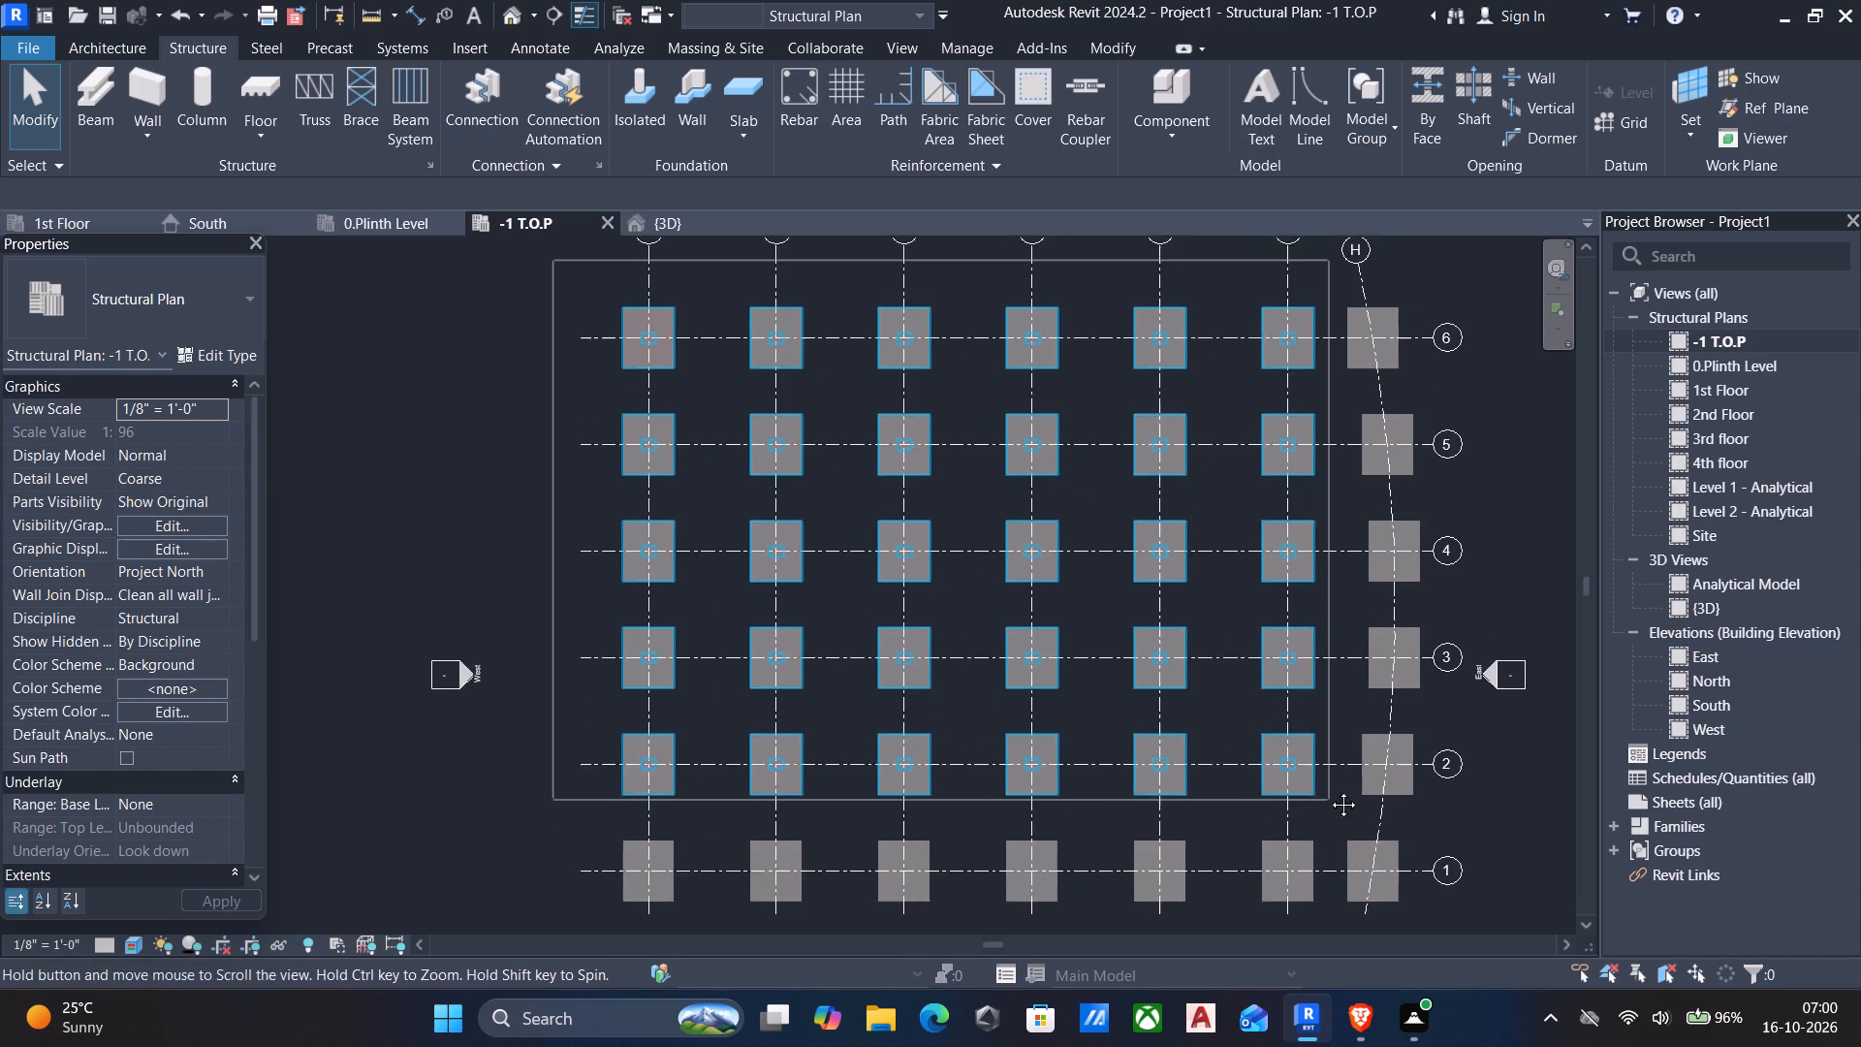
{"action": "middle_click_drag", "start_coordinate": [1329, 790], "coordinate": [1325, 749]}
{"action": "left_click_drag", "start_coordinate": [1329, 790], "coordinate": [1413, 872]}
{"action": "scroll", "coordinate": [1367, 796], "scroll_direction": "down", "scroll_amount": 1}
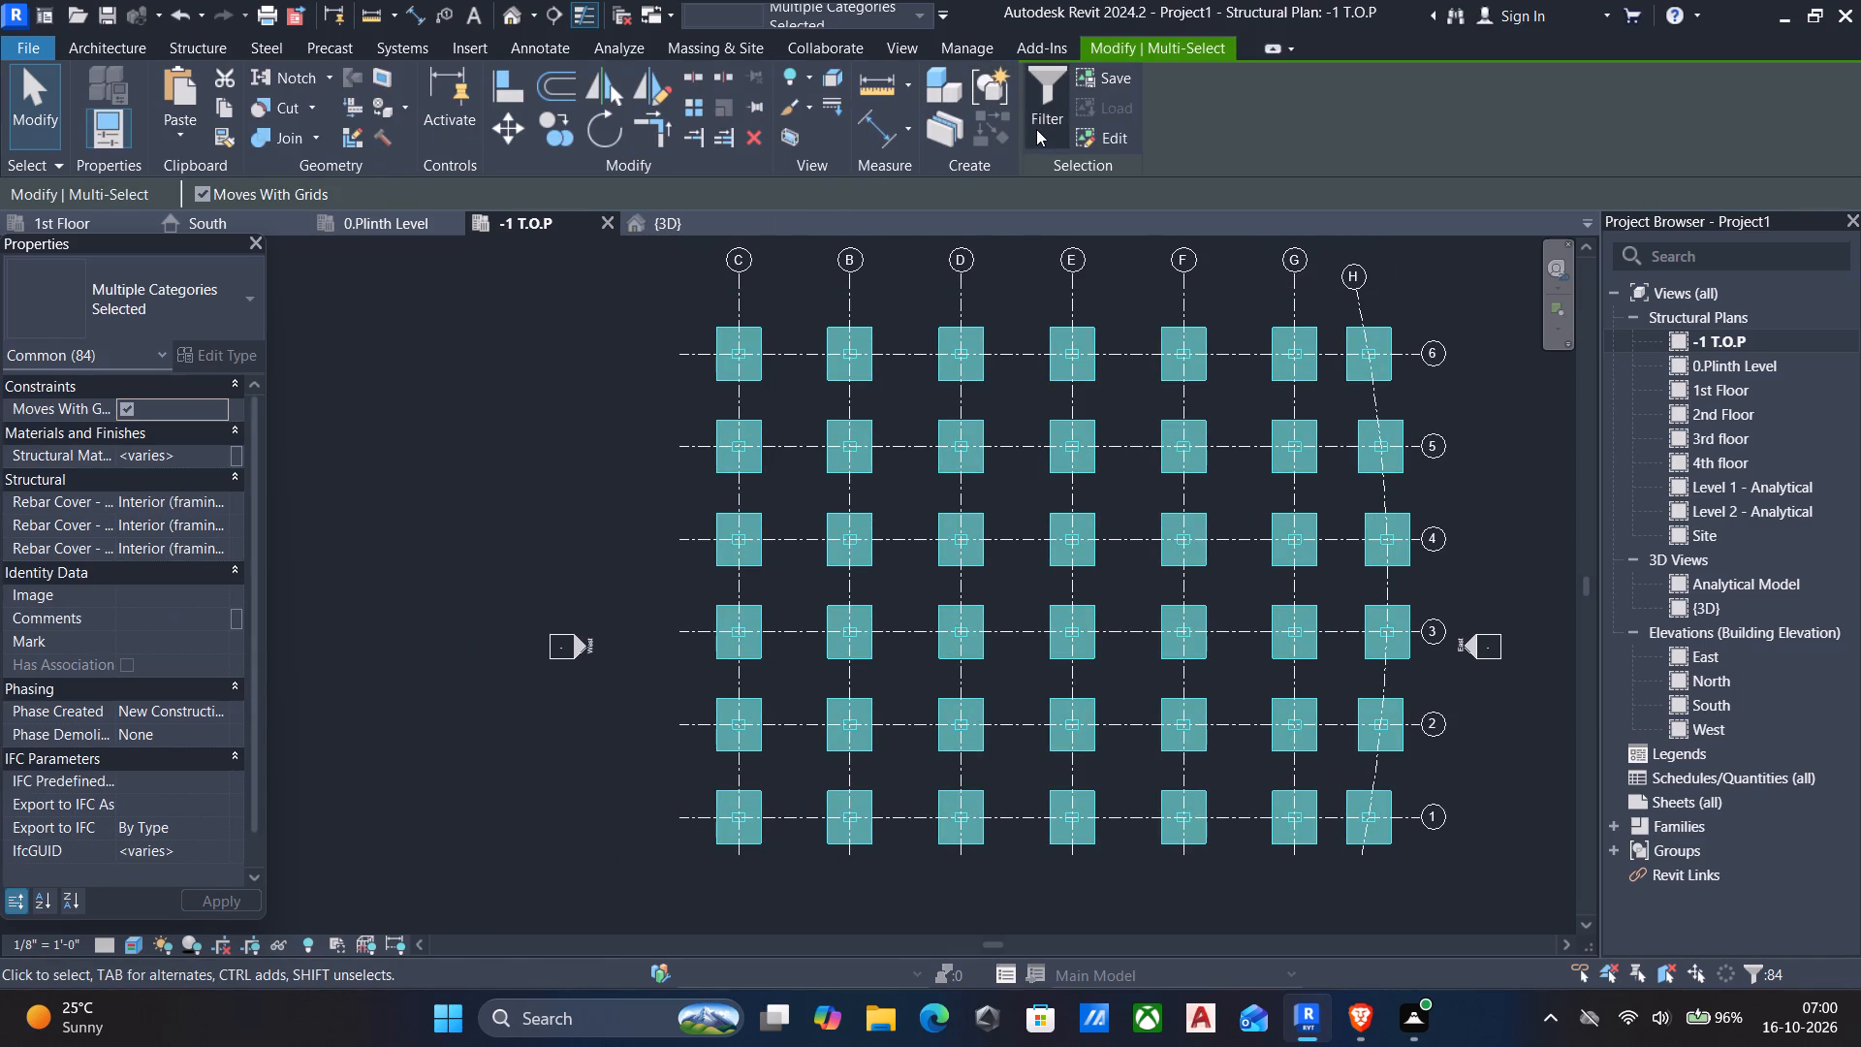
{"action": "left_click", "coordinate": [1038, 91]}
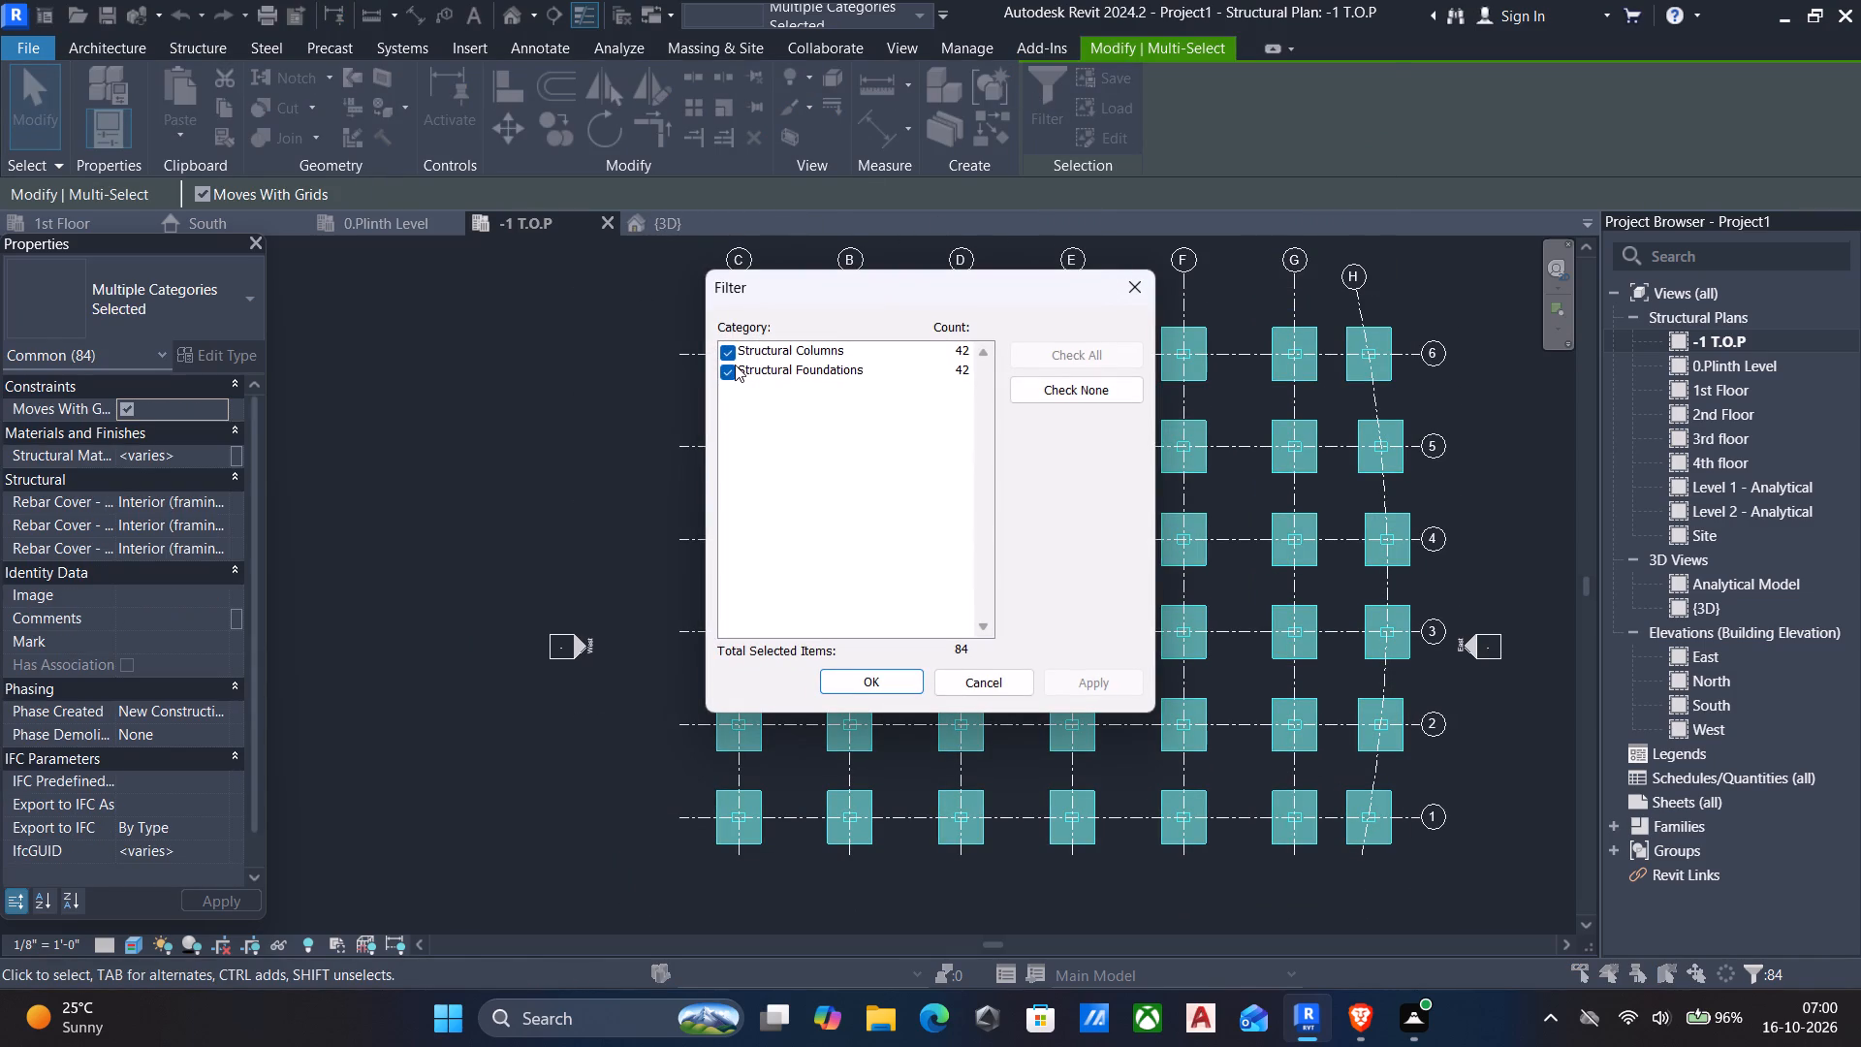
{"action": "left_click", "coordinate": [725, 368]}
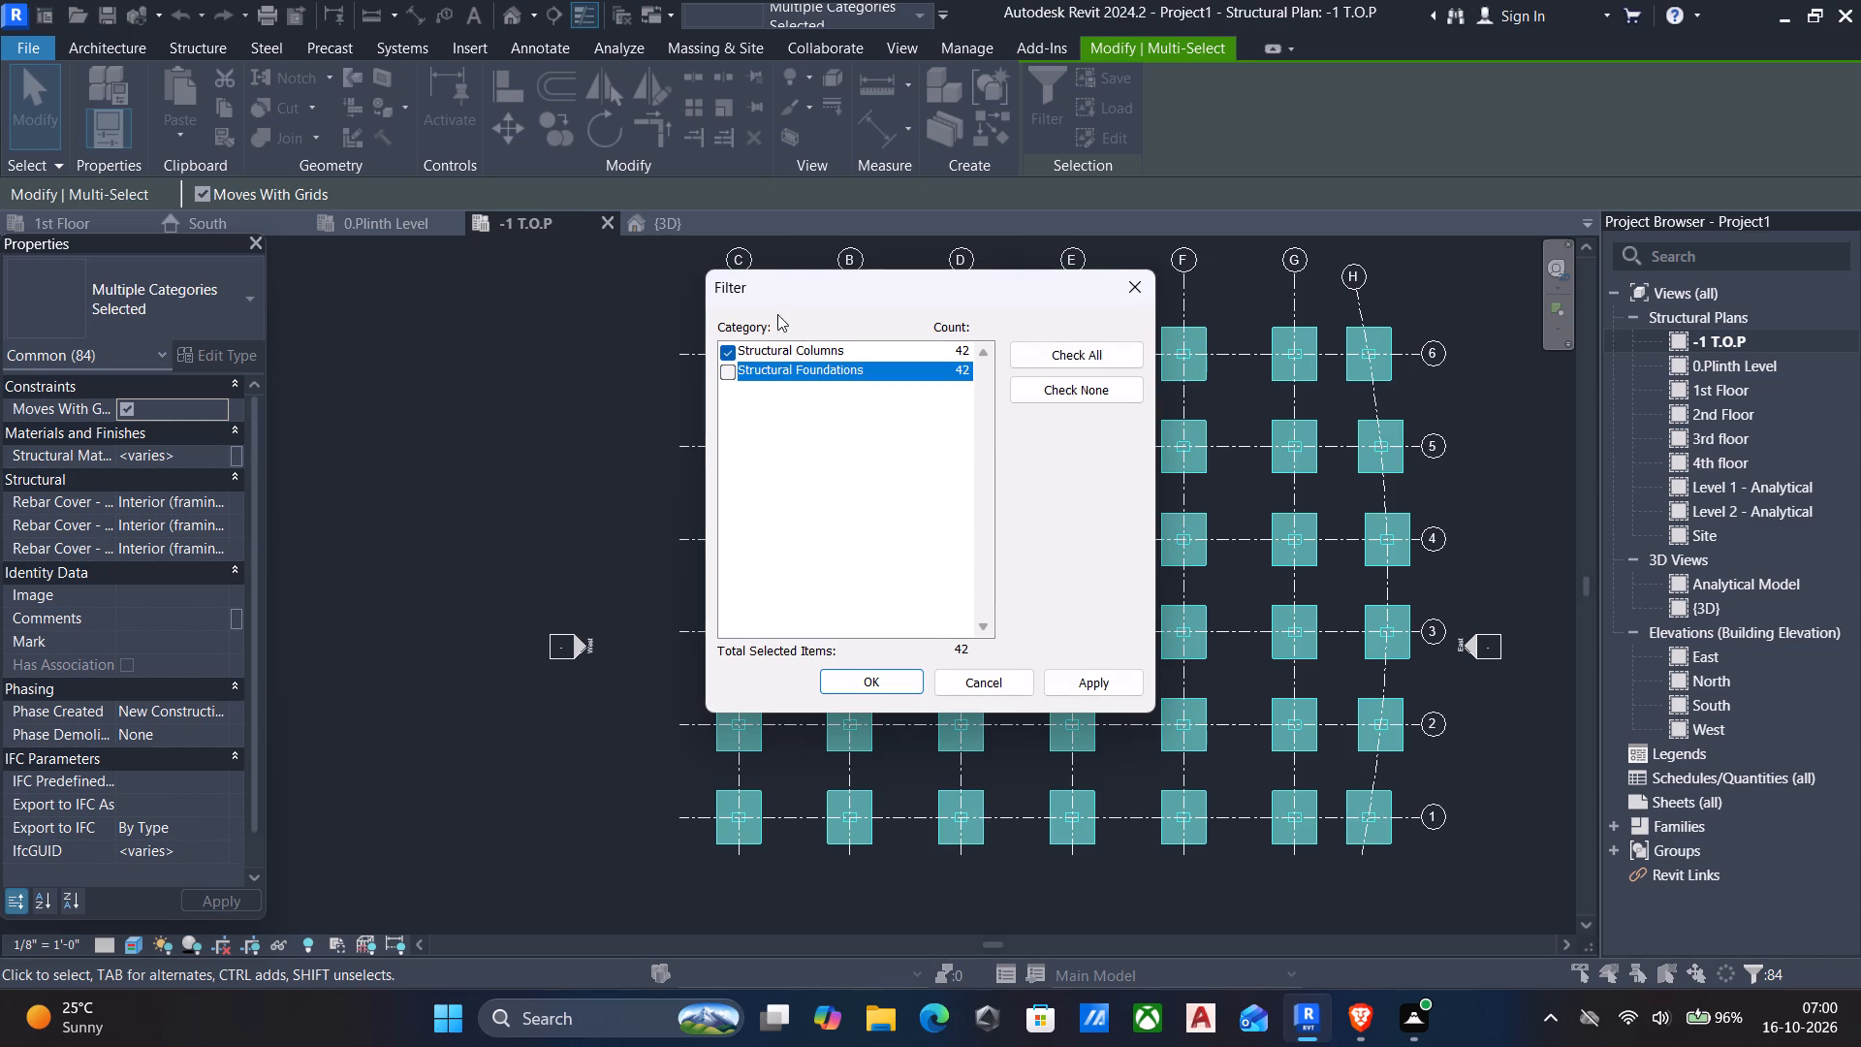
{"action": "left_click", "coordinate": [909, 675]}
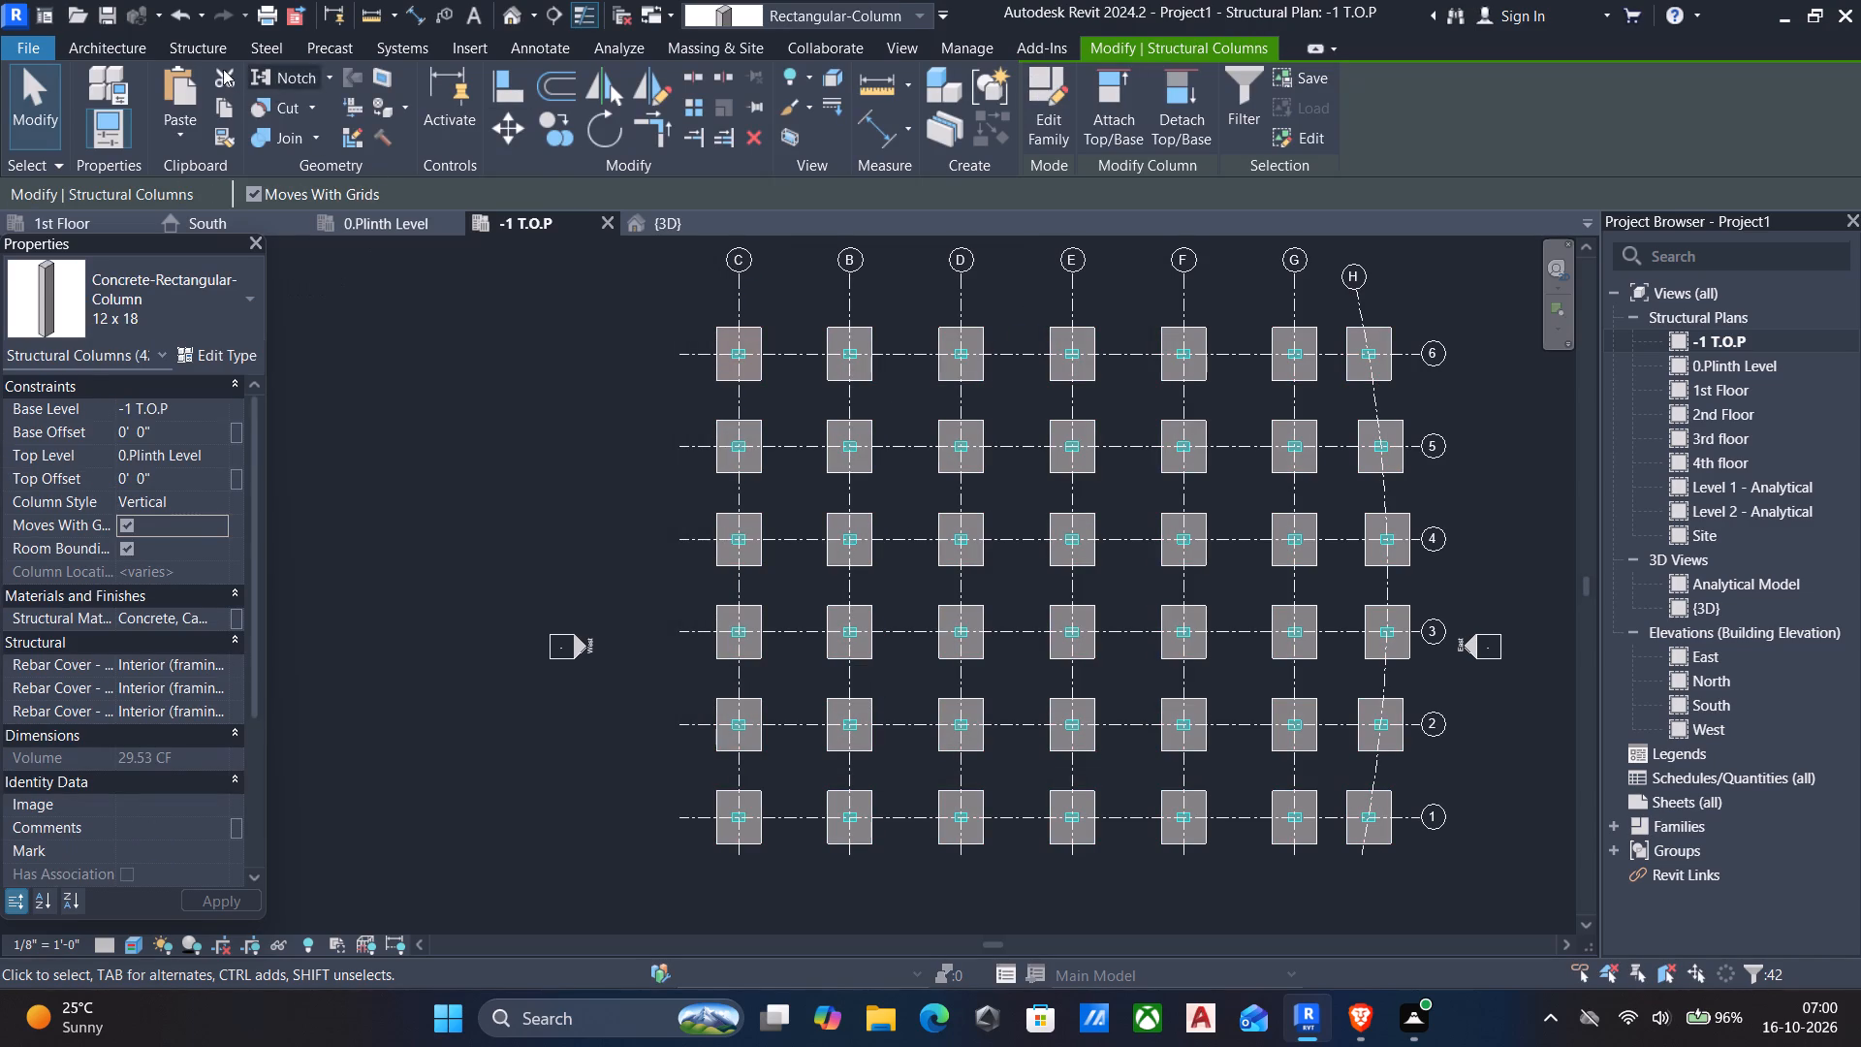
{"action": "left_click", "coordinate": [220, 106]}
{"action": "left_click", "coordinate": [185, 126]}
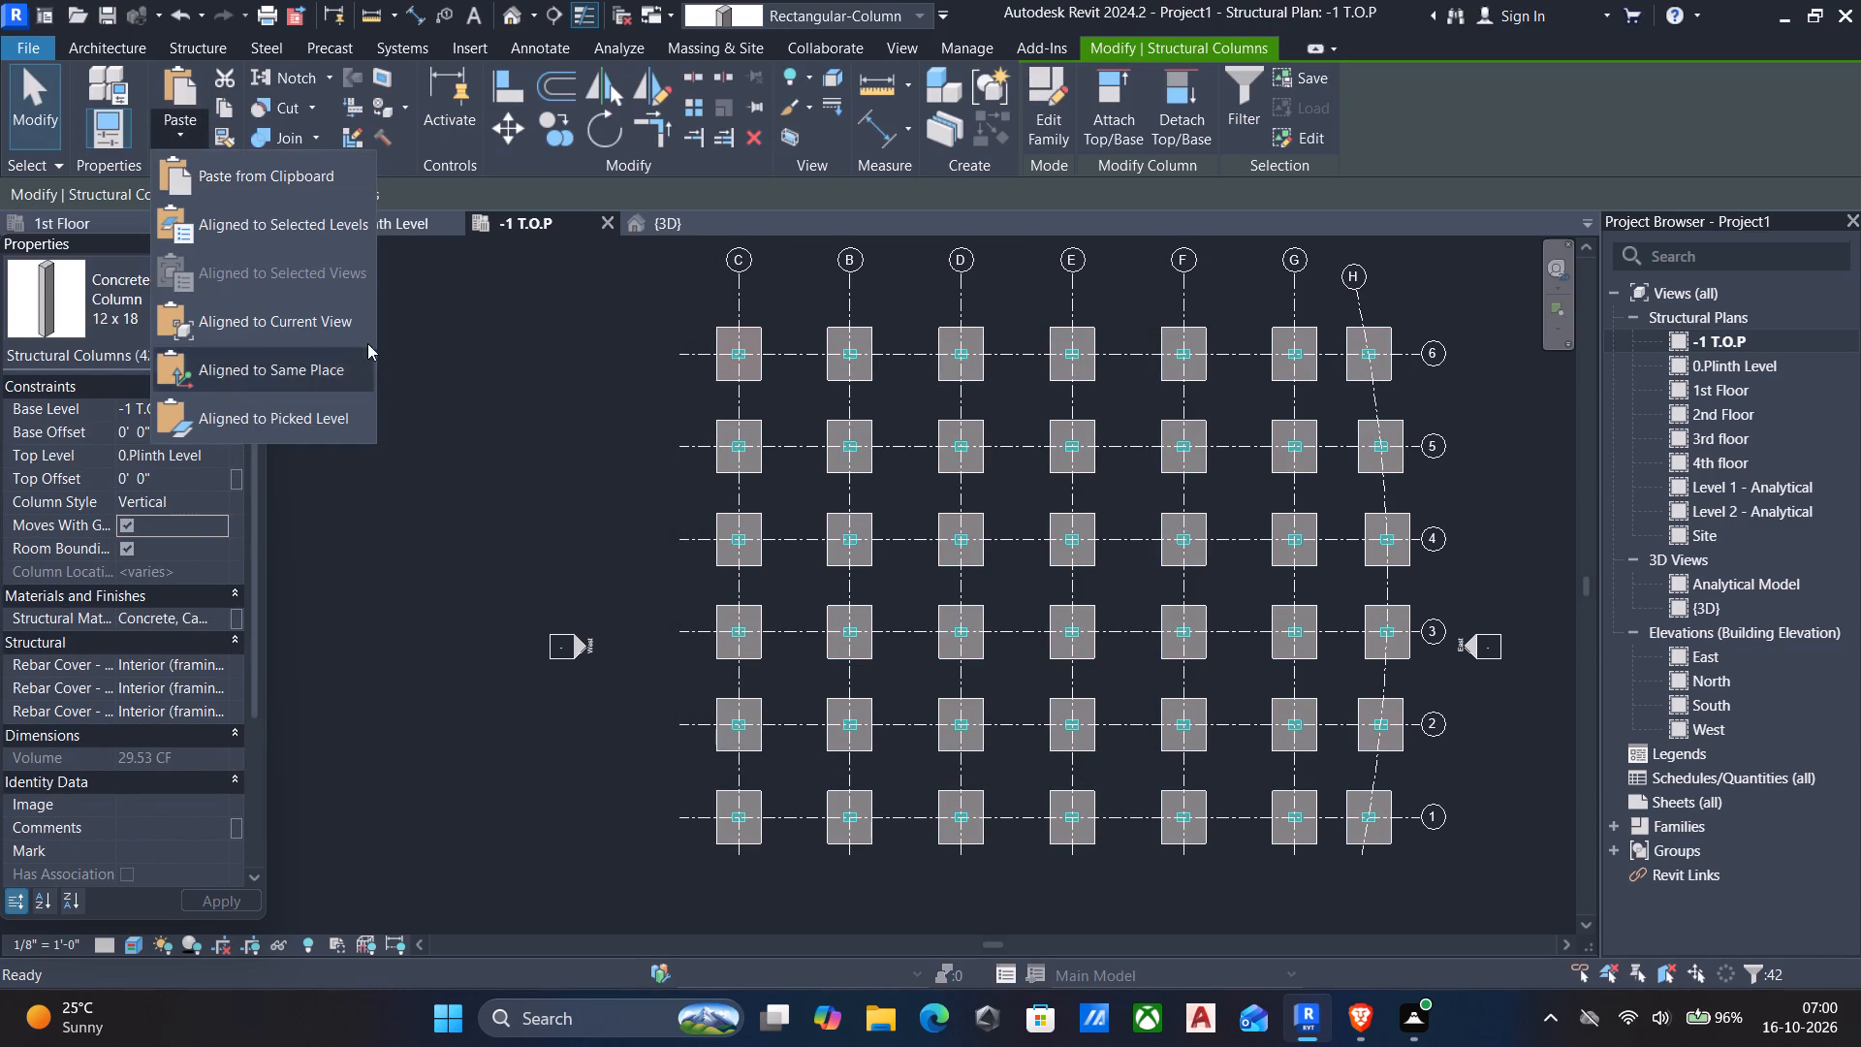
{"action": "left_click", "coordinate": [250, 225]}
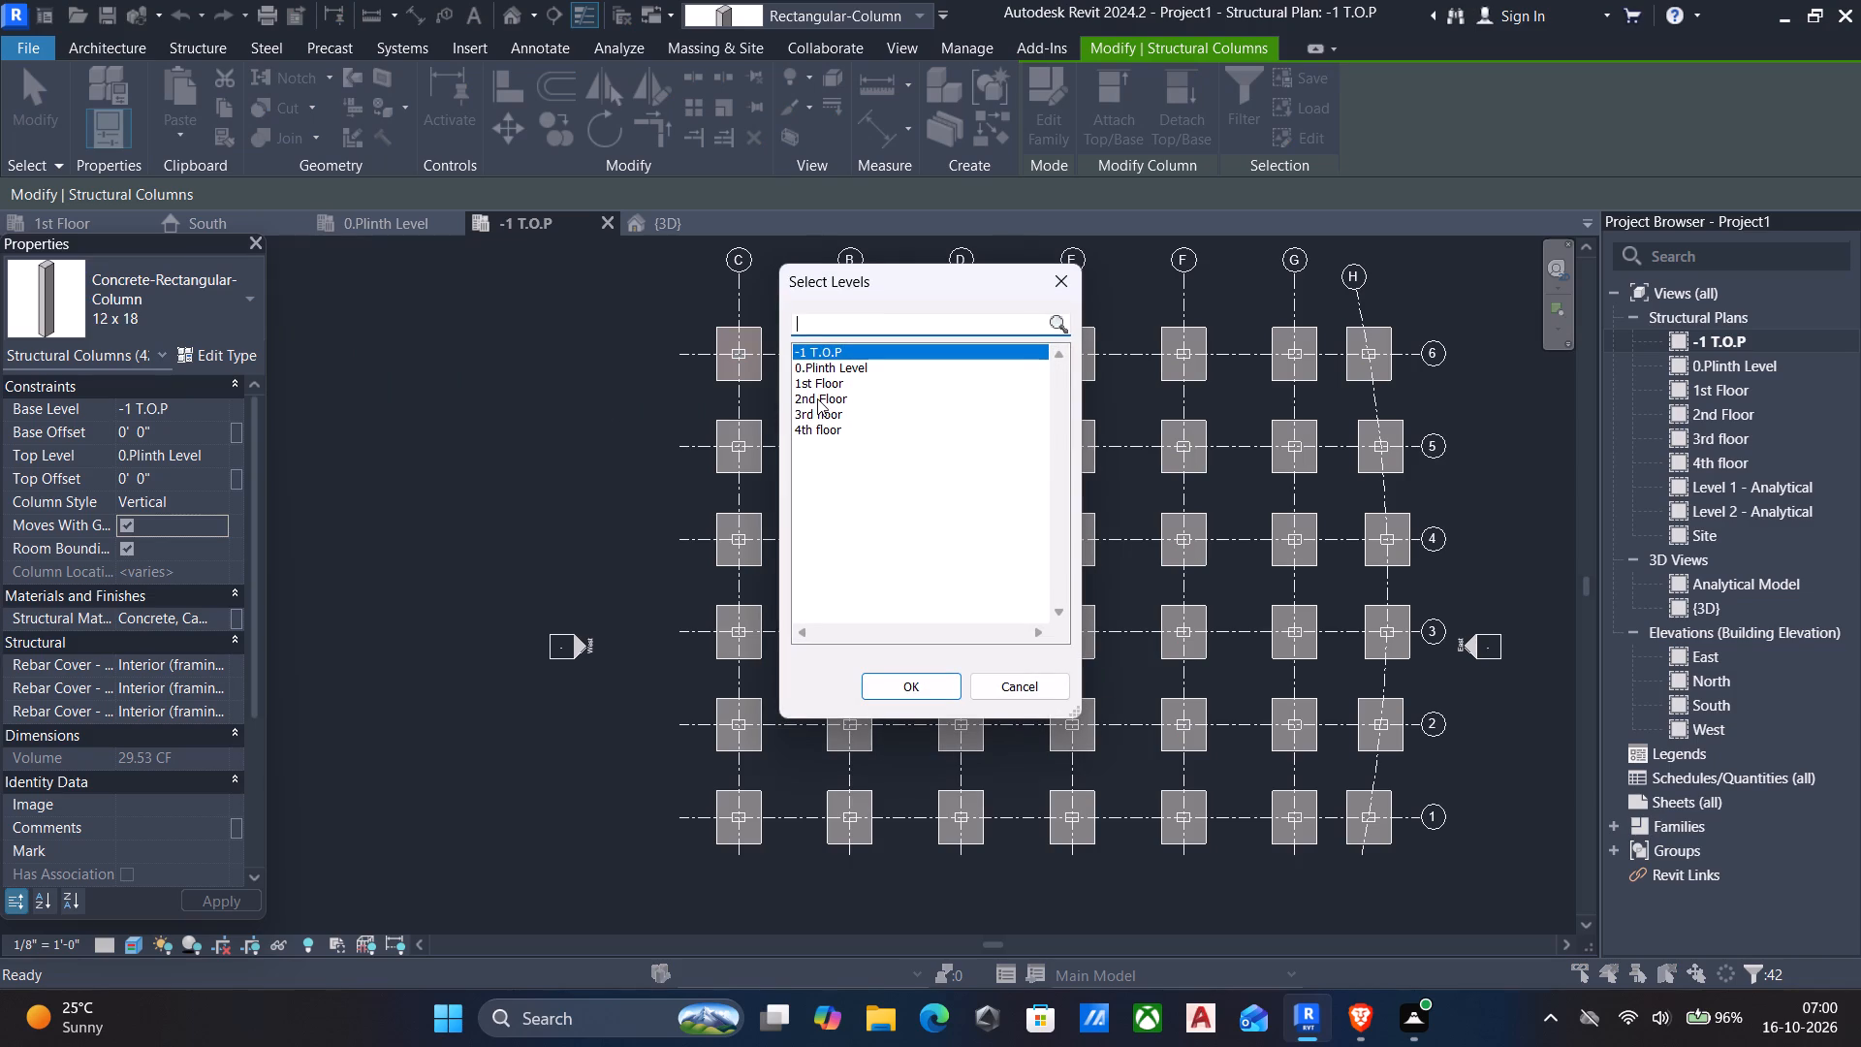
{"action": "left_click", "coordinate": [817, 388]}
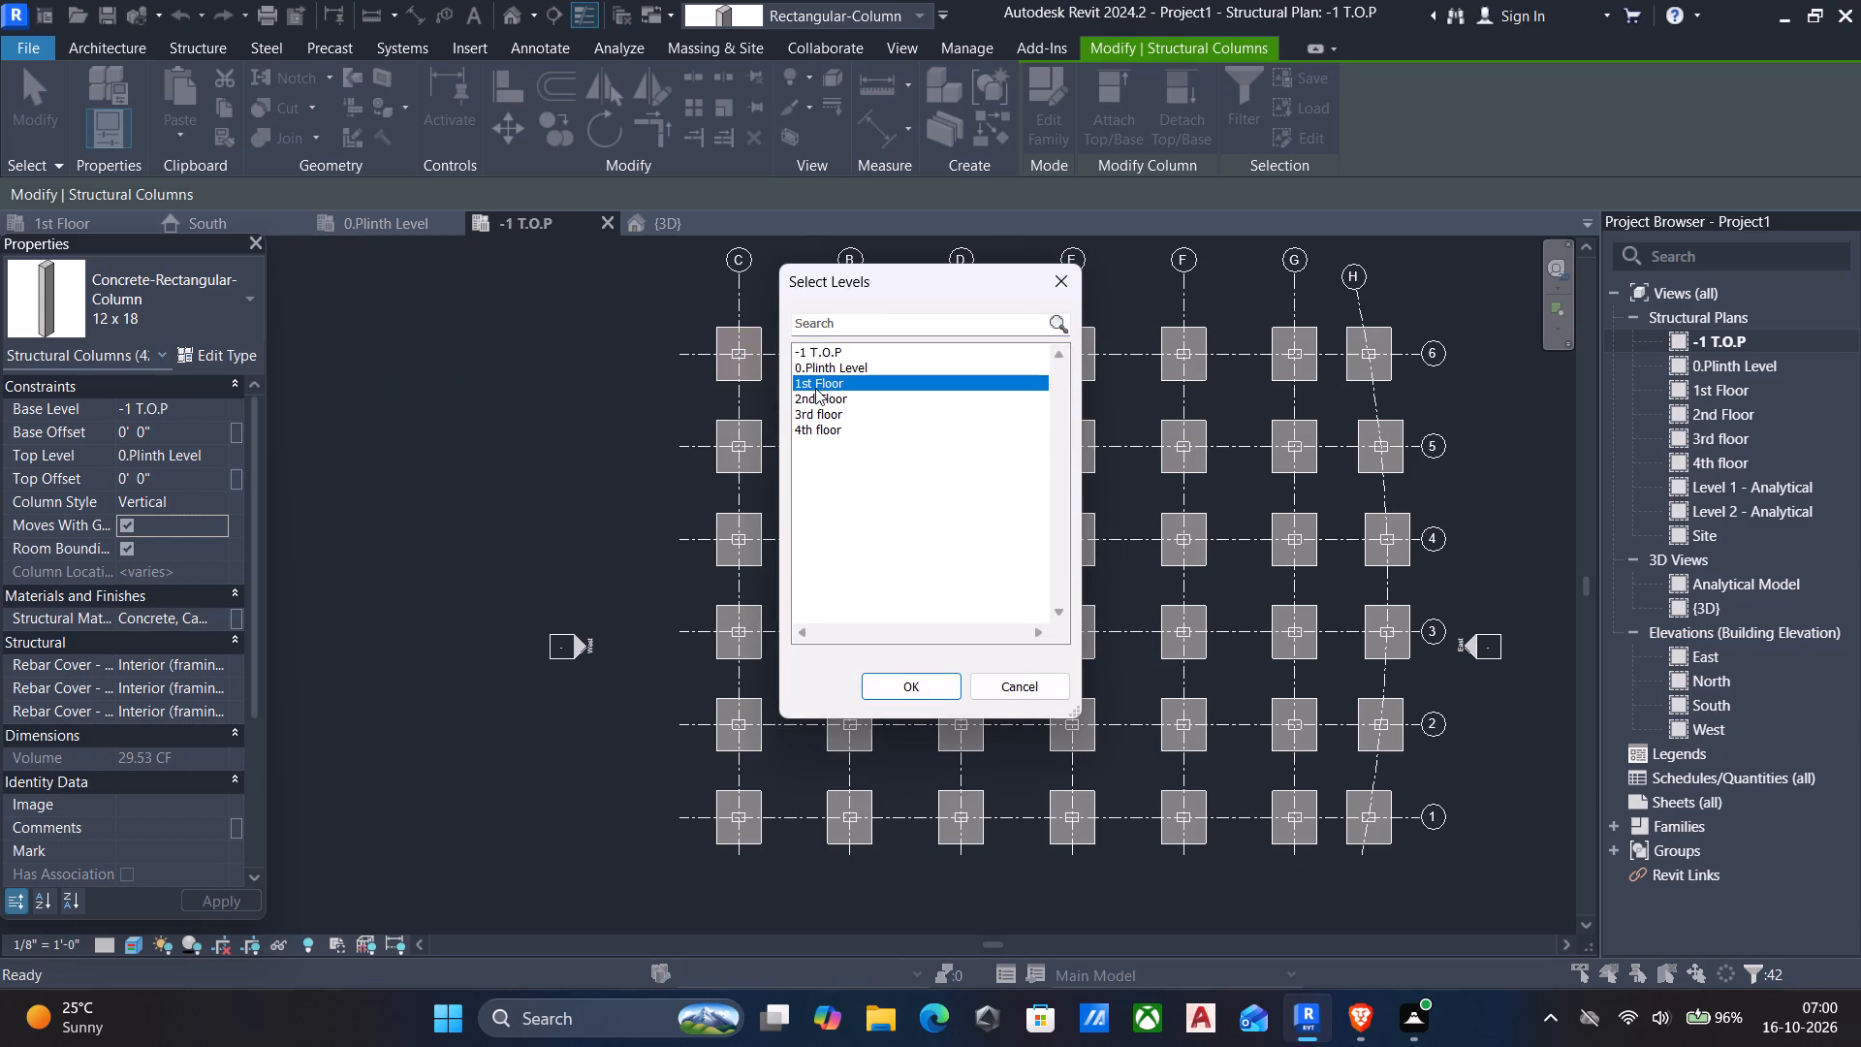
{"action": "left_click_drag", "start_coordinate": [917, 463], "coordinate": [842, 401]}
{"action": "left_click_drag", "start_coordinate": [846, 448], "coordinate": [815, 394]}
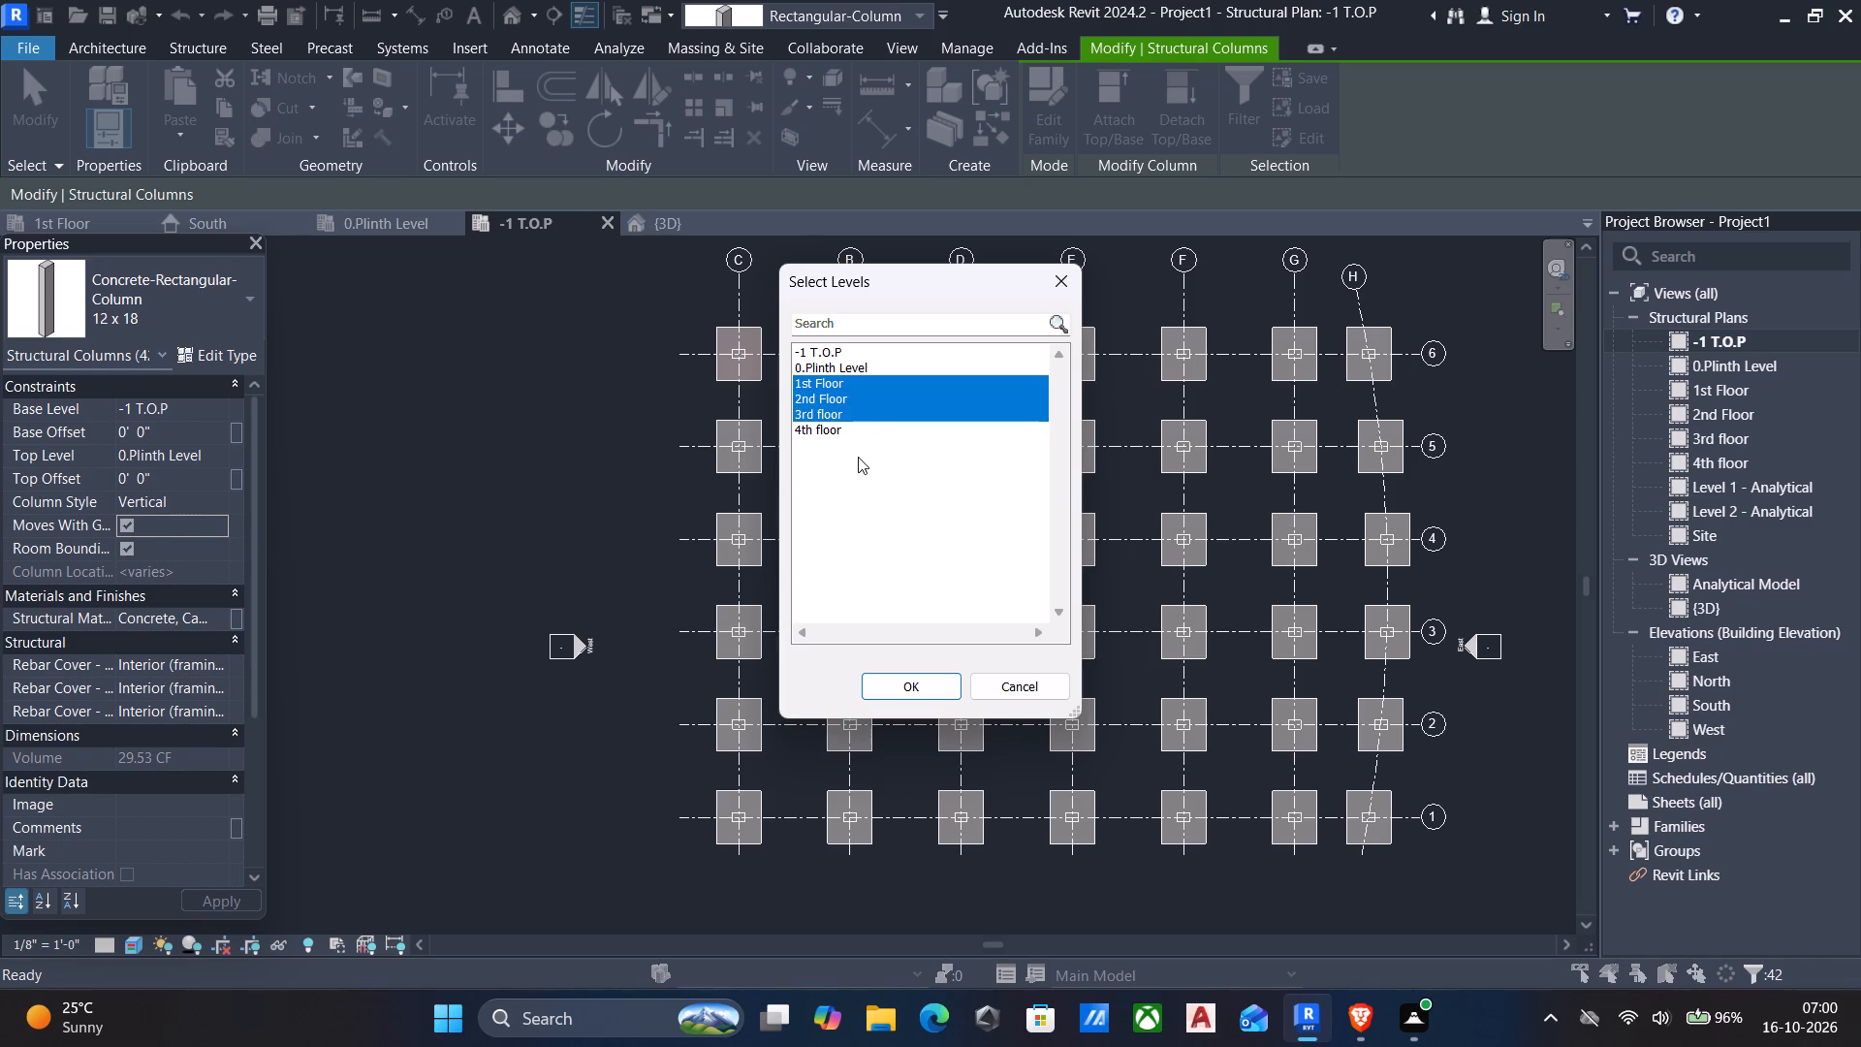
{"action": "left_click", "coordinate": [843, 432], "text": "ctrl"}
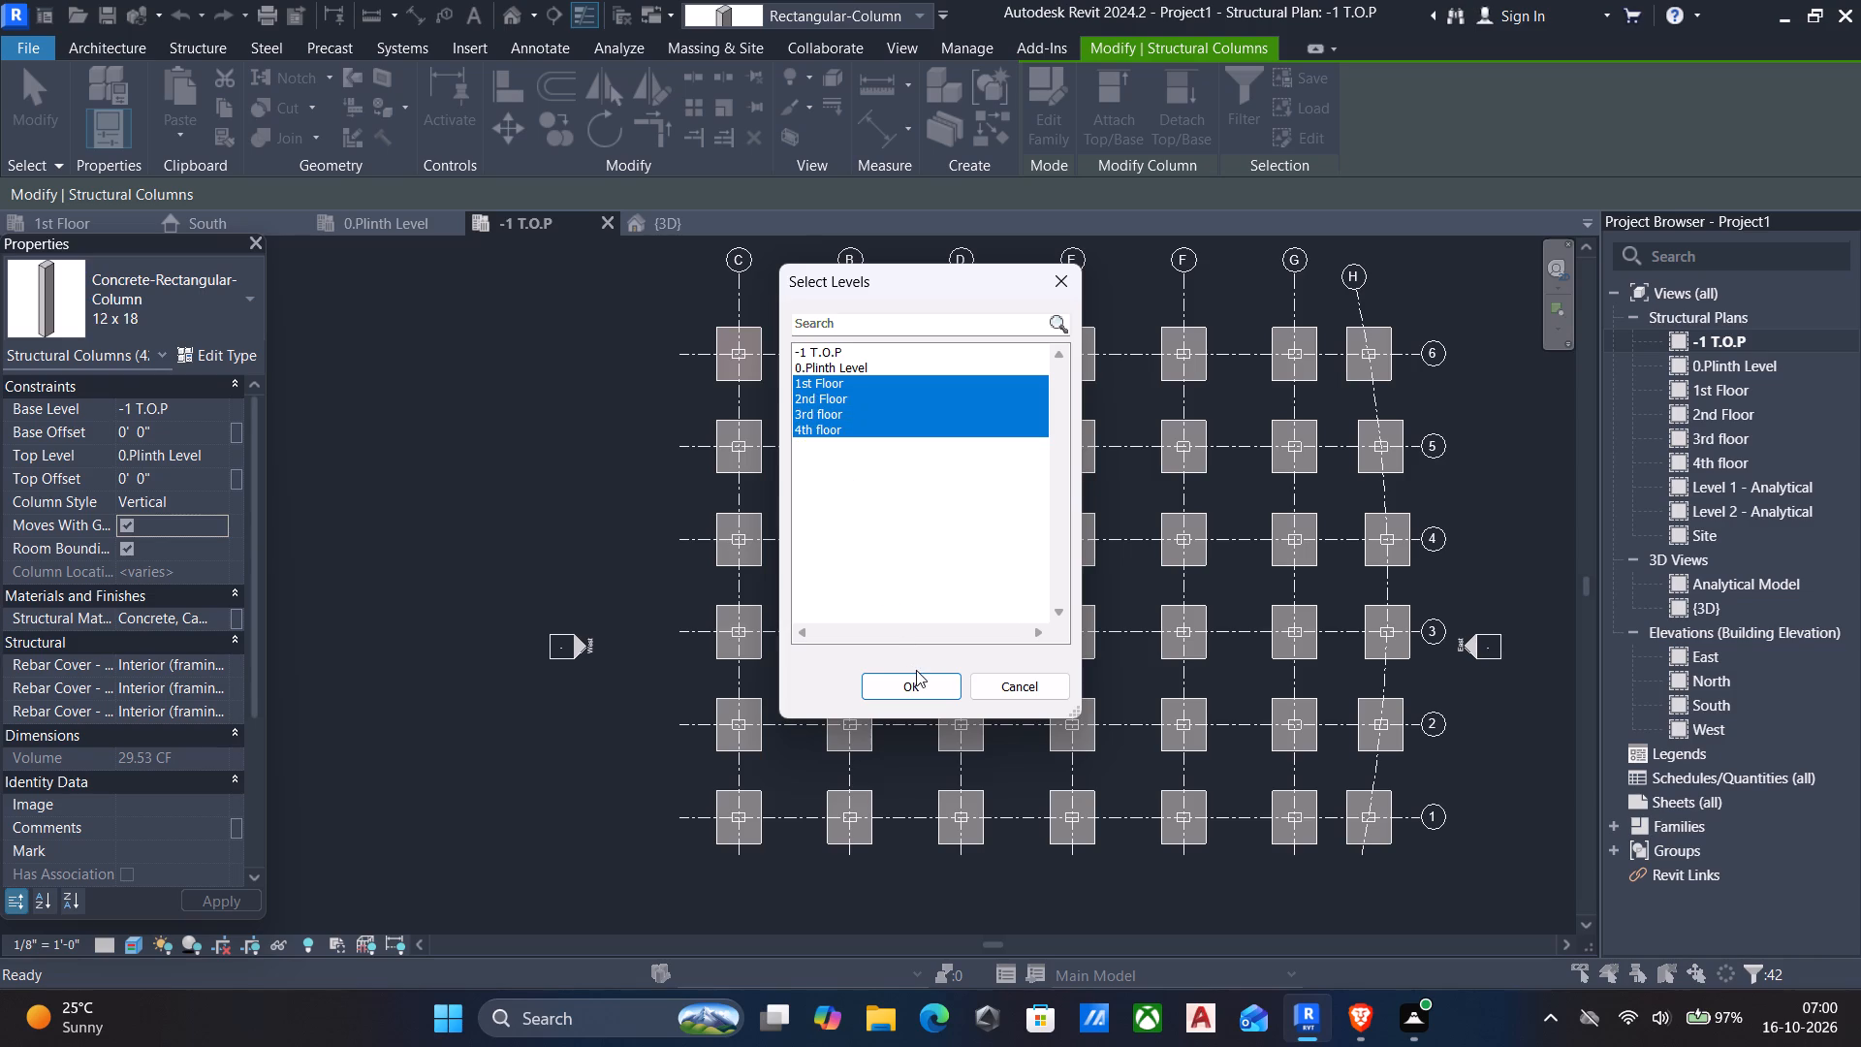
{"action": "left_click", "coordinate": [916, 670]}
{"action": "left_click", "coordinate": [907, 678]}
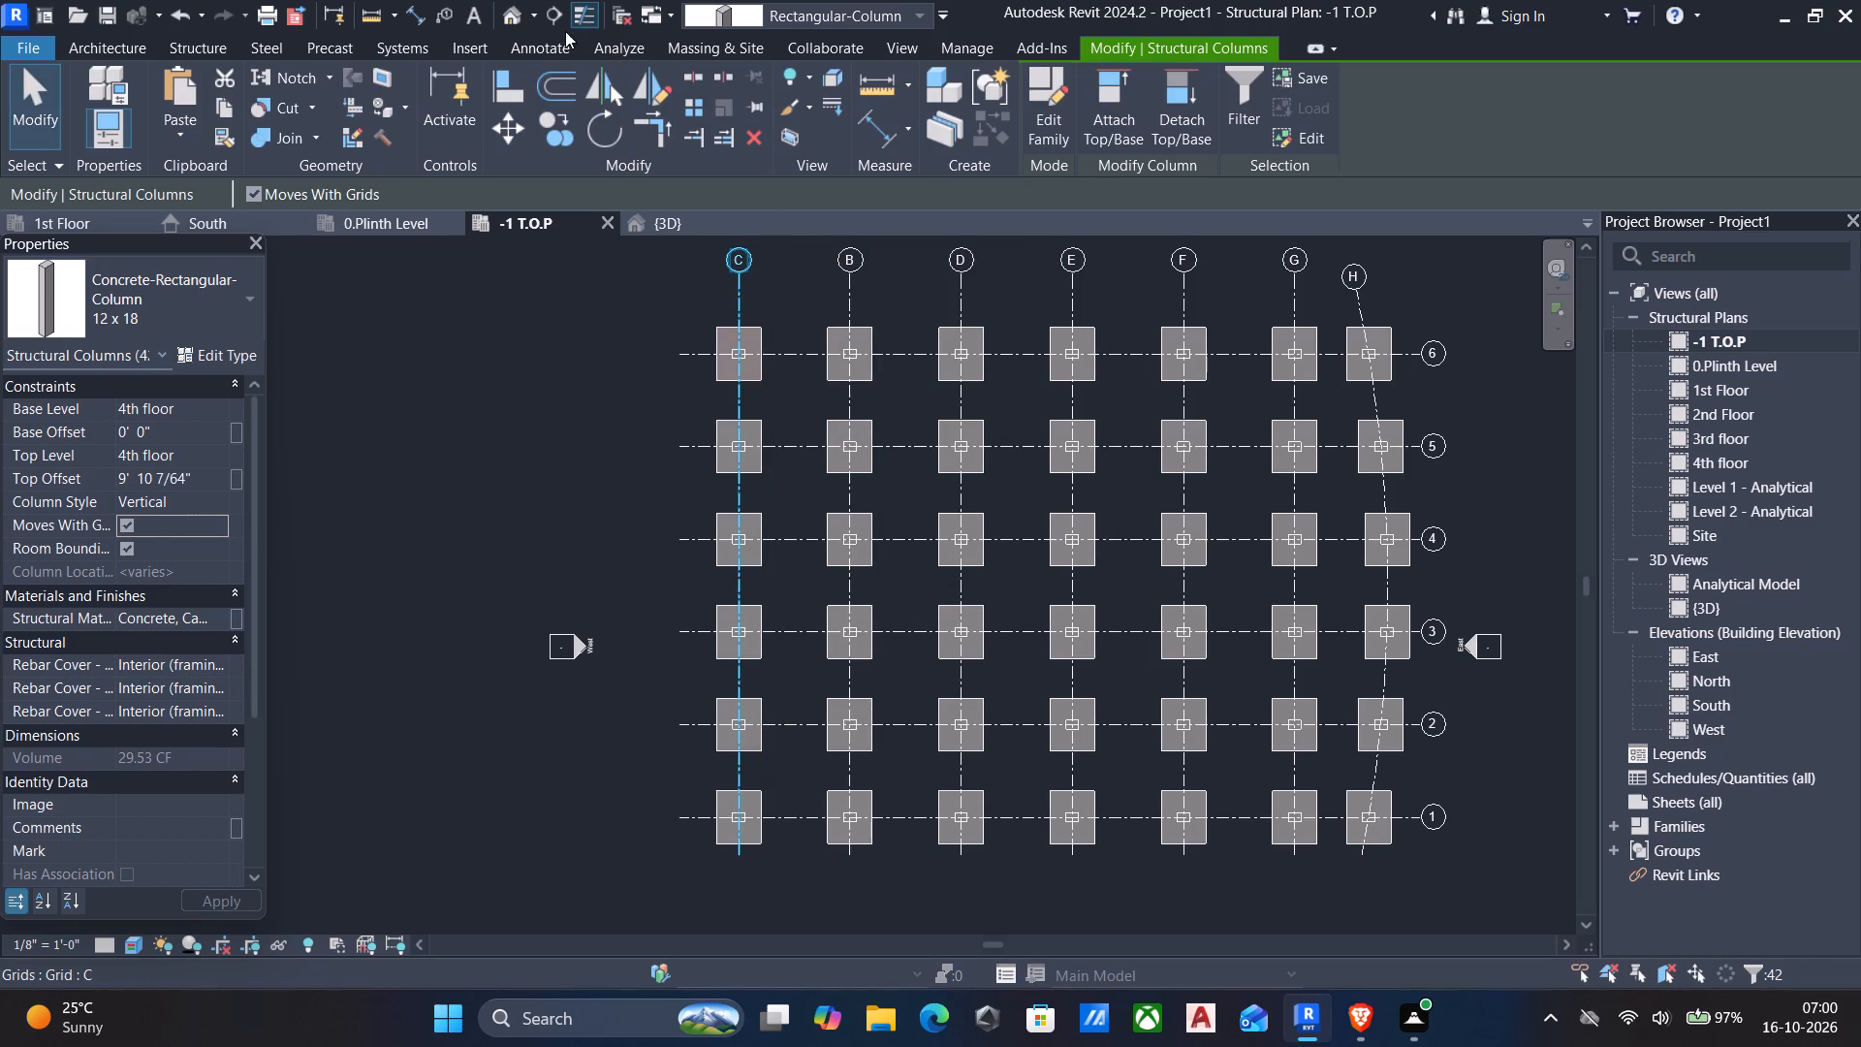
Examine the stacked columns and the joints between floors in the 3D view, up close and from the front.
{"action": "left_click", "coordinate": [513, 17]}
{"action": "middle_click_drag", "start_coordinate": [989, 577], "coordinate": [952, 603]}
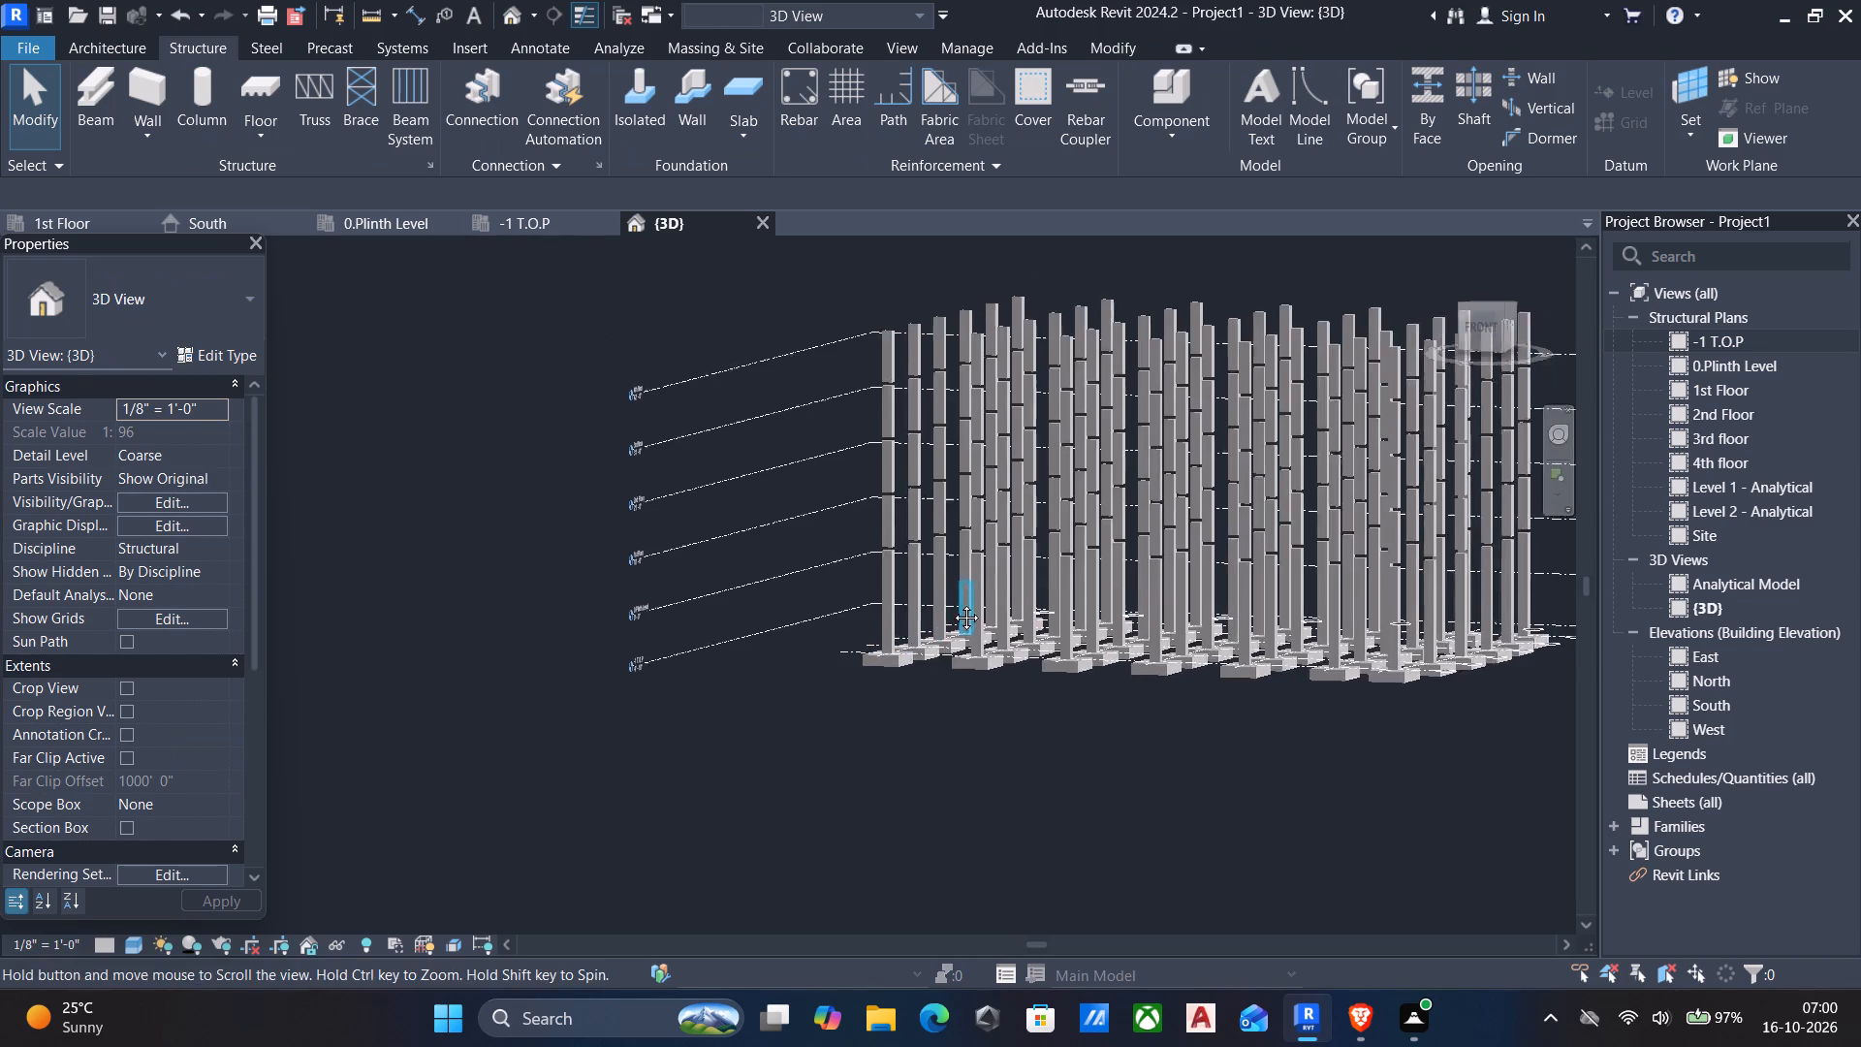
{"action": "middle_click_drag", "start_coordinate": [952, 603], "coordinate": [828, 679]}
{"action": "scroll", "coordinate": [847, 554], "scroll_direction": "up", "scroll_amount": 4}
{"action": "scroll", "coordinate": [852, 773], "scroll_direction": "up", "scroll_amount": 4}
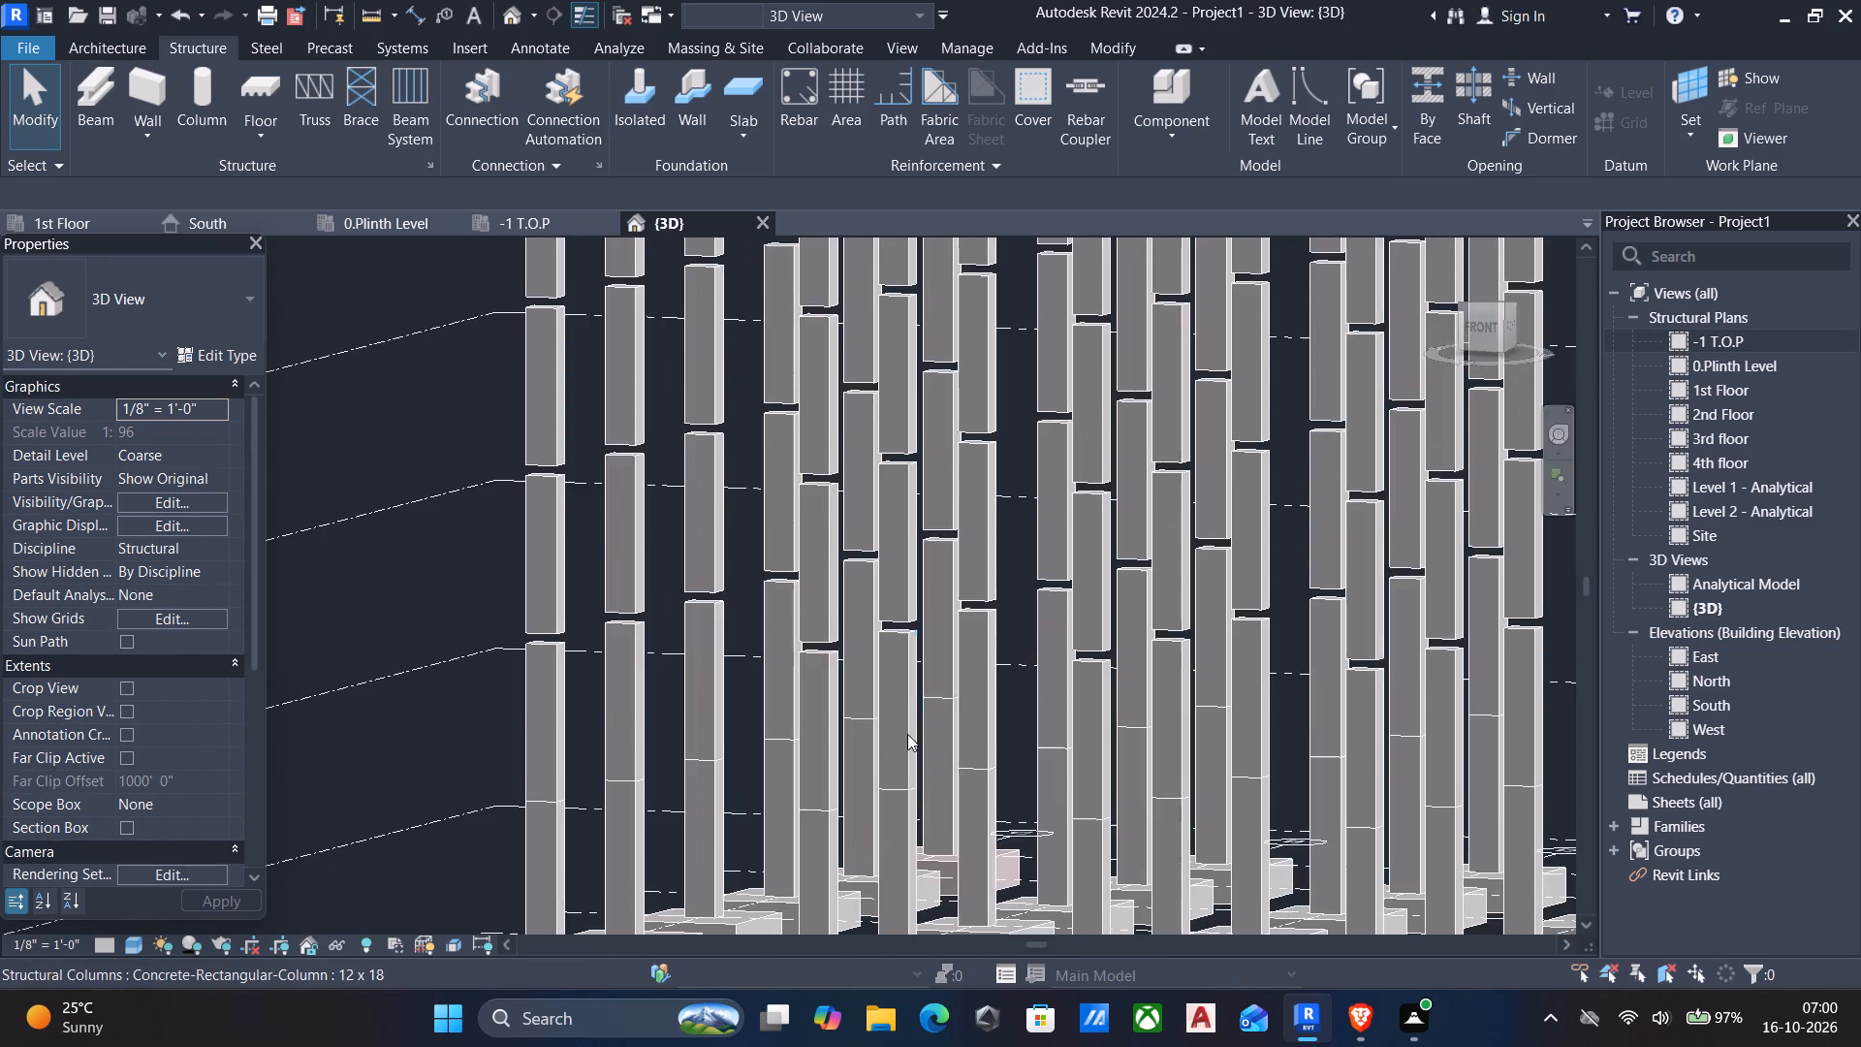
{"action": "scroll", "coordinate": [930, 704], "scroll_direction": "down", "scroll_amount": 5}
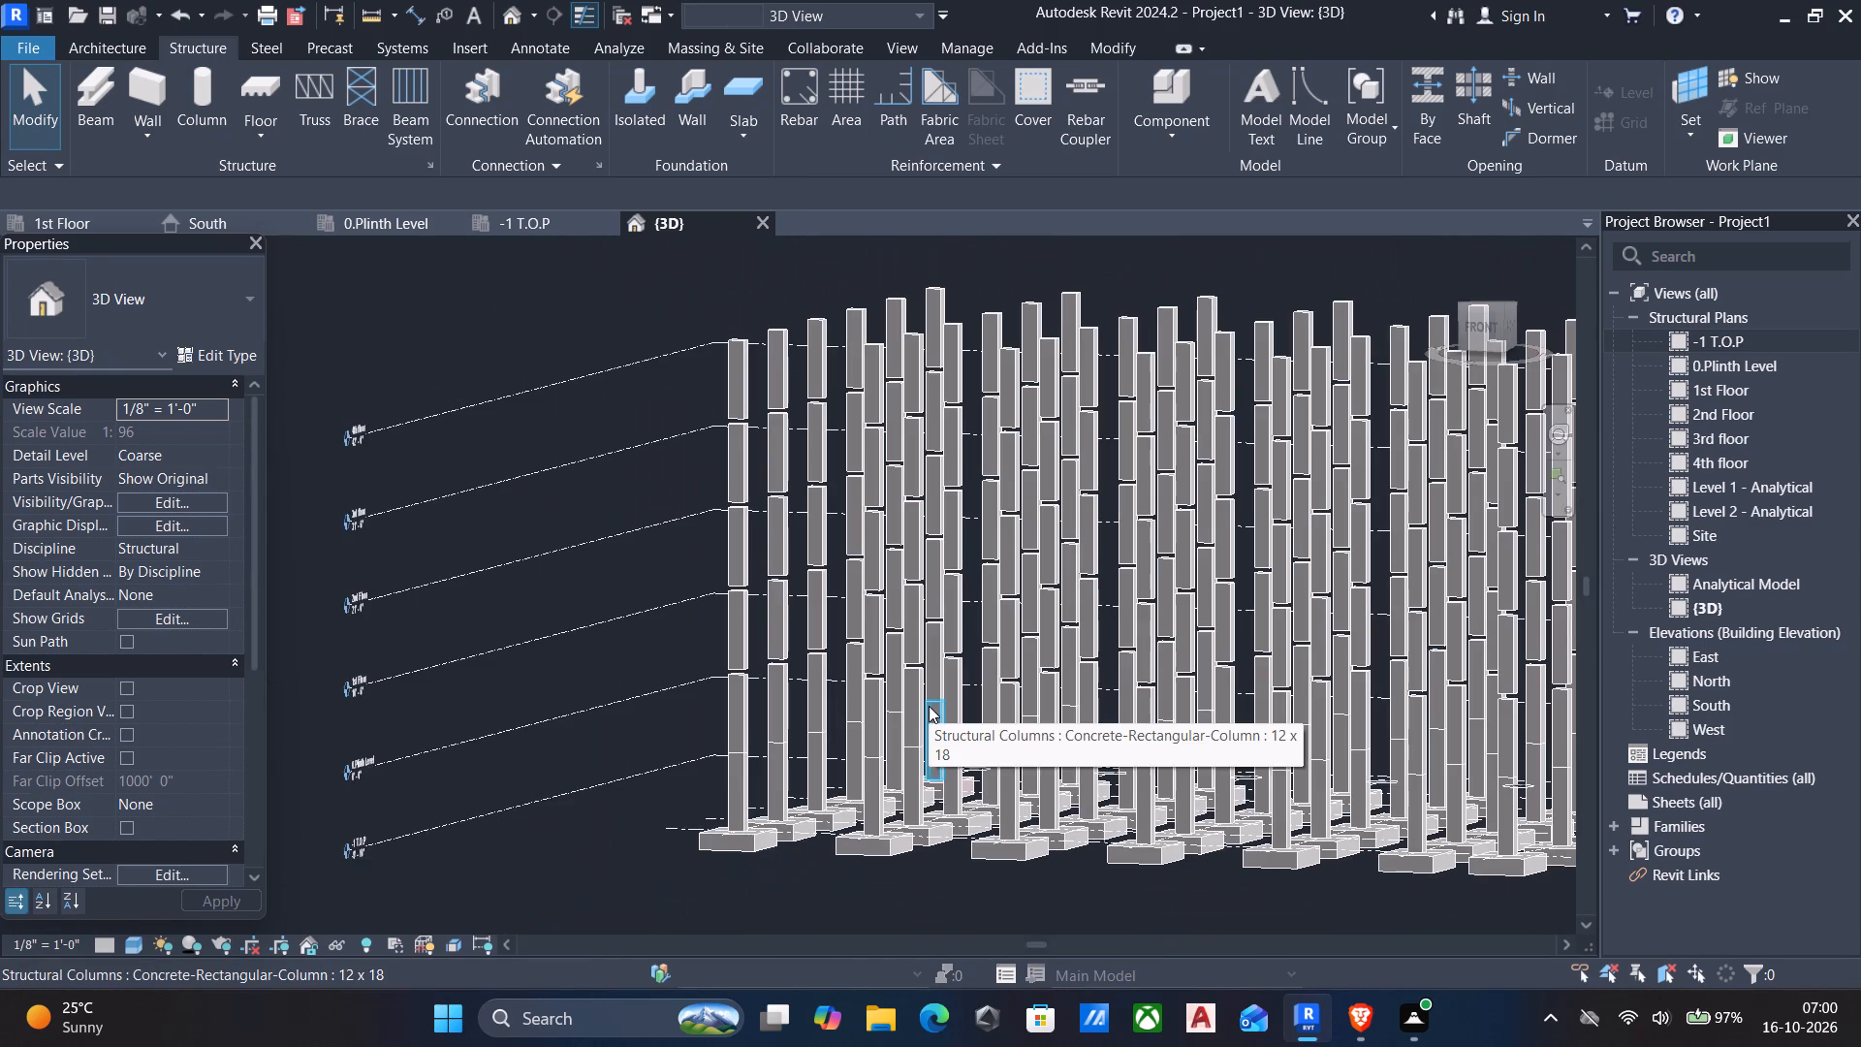
{"action": "middle_click_drag", "start_coordinate": [929, 708], "coordinate": [1002, 741], "text": "shift"}
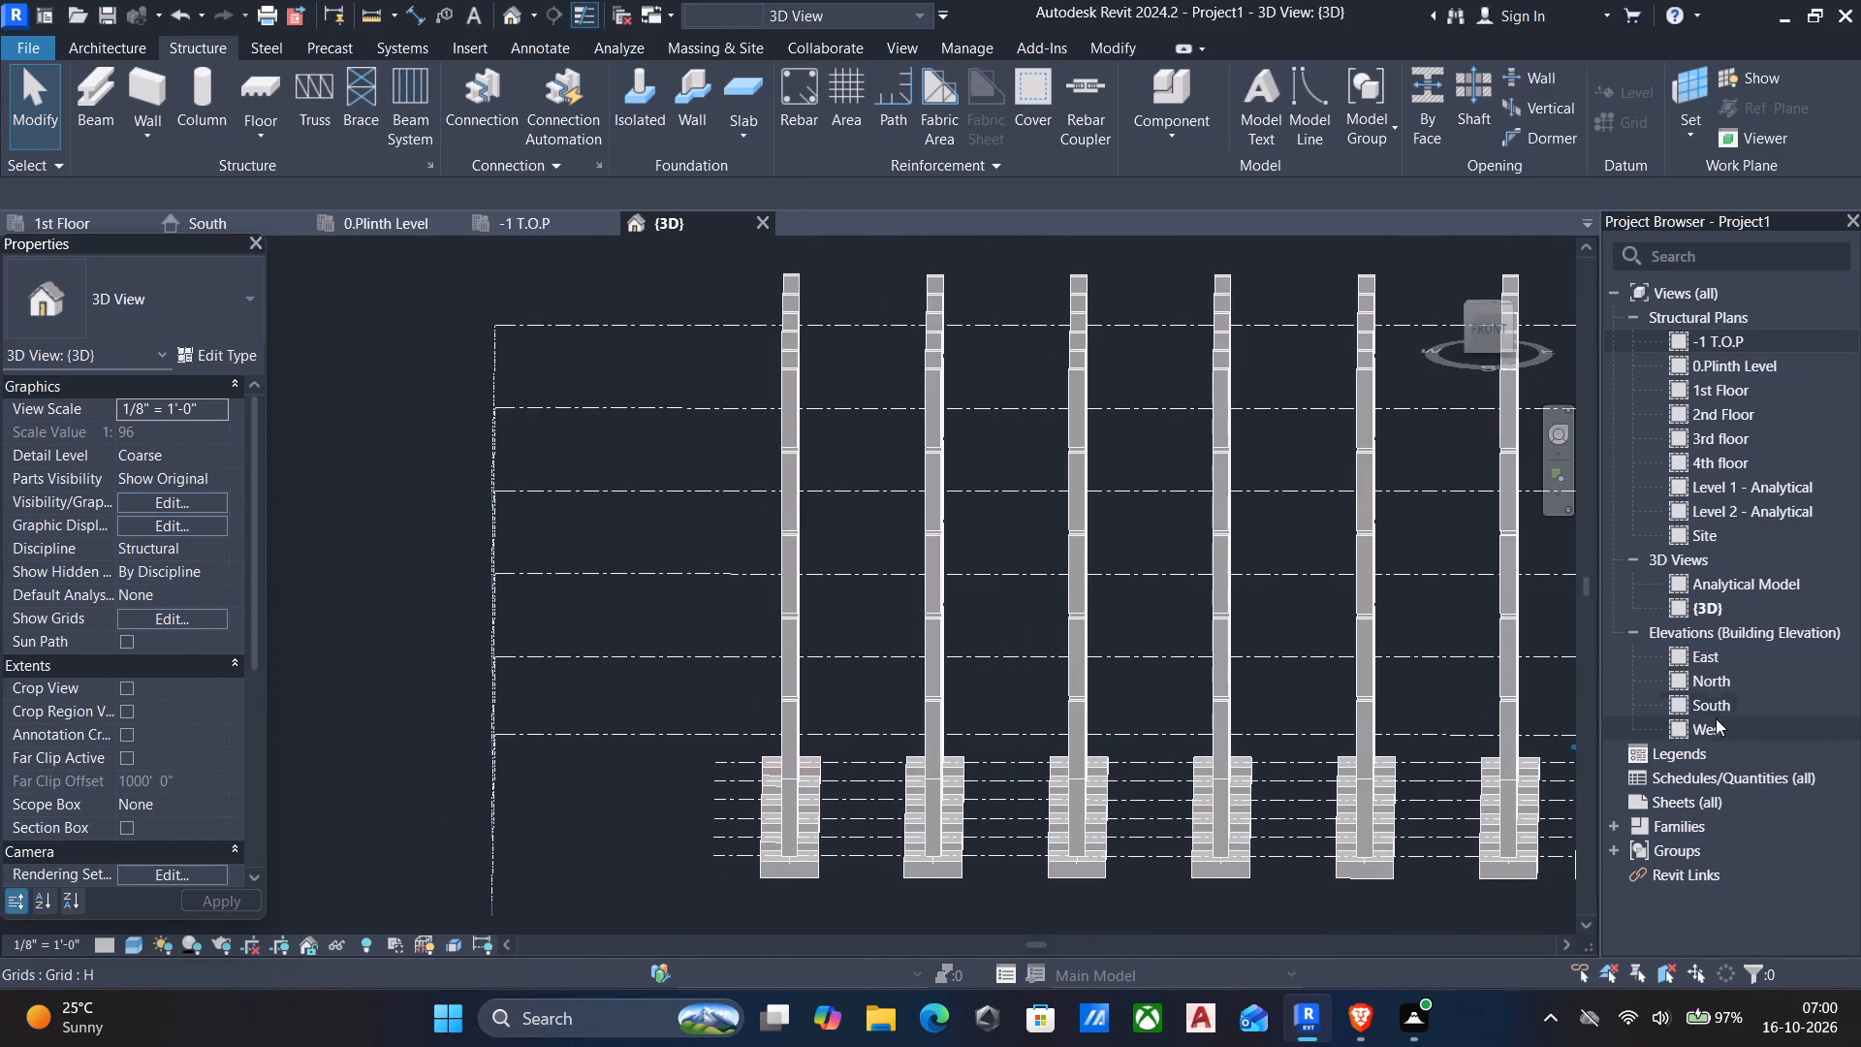
In the South elevation, check the base and top constraints of the grid G columns at the lowest three storeys.
{"action": "double_click", "coordinate": [1720, 713]}
{"action": "middle_click_drag", "start_coordinate": [905, 608], "coordinate": [962, 656]}
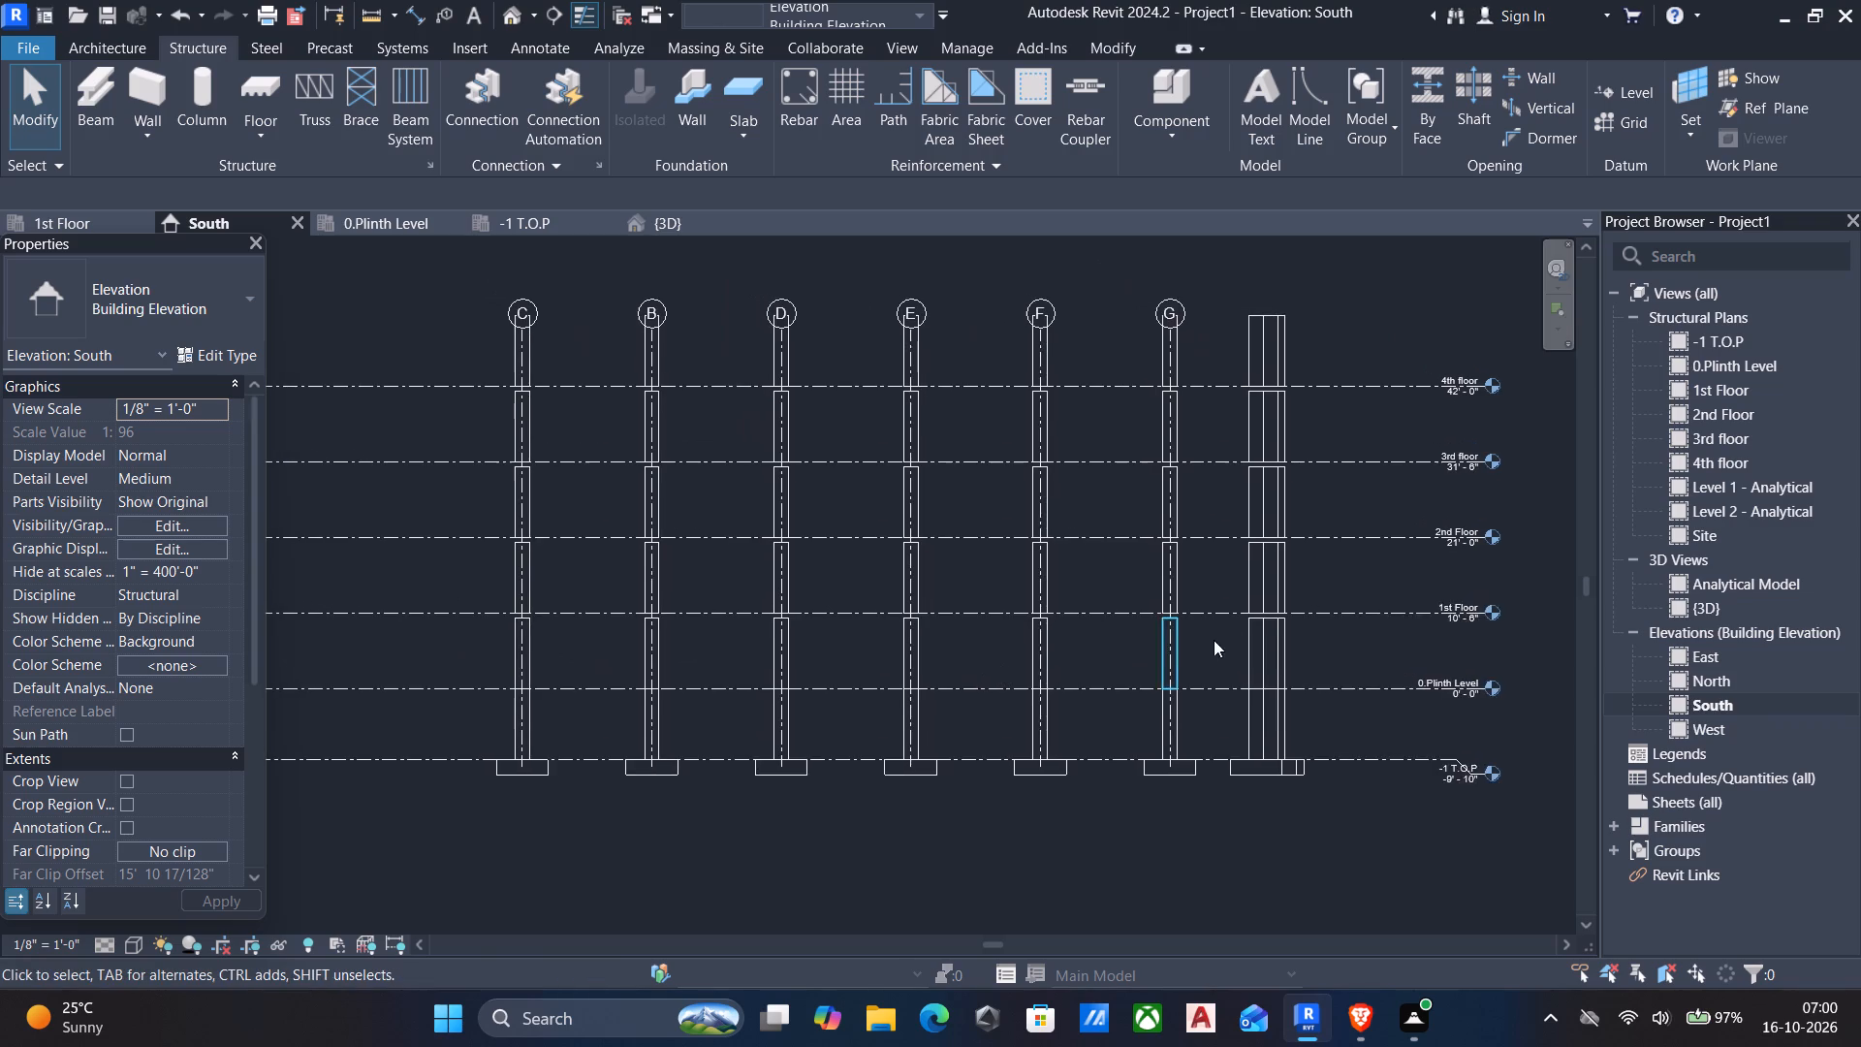
{"action": "scroll", "coordinate": [1214, 610], "scroll_direction": "up", "scroll_amount": 7}
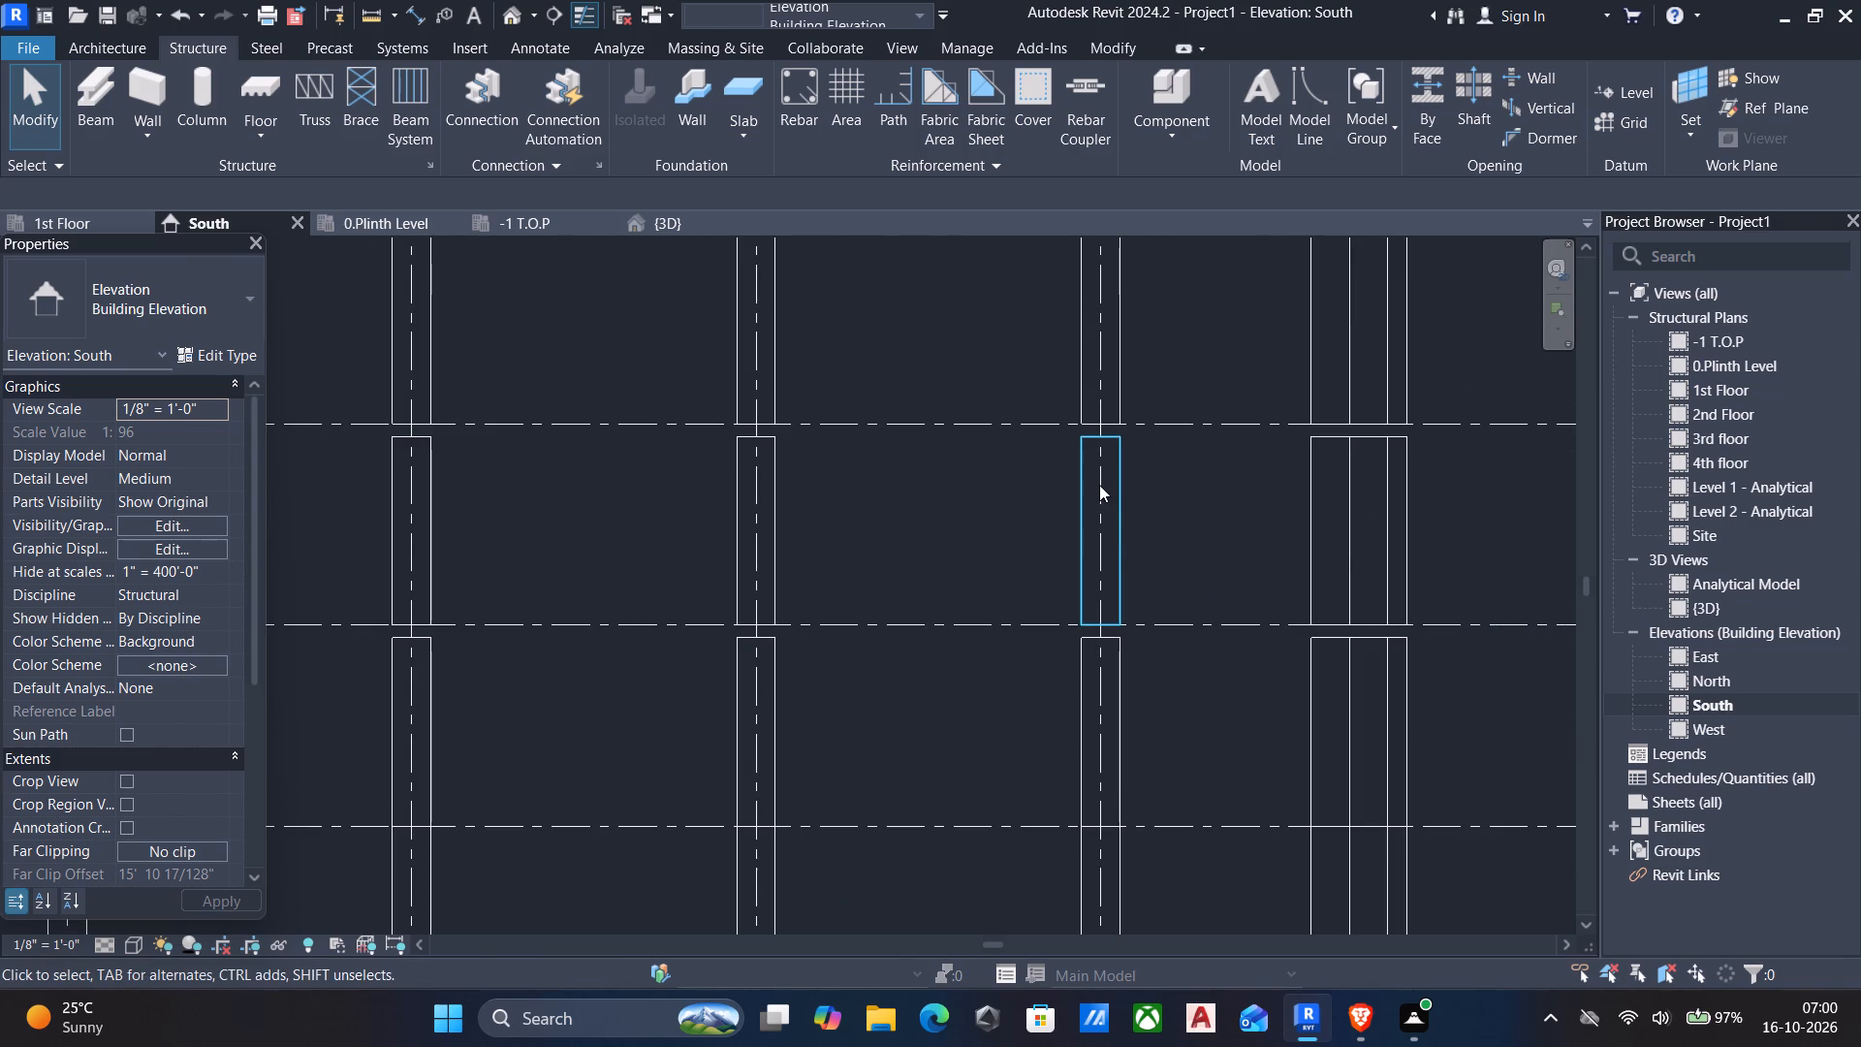
{"action": "left_click", "coordinate": [1097, 485]}
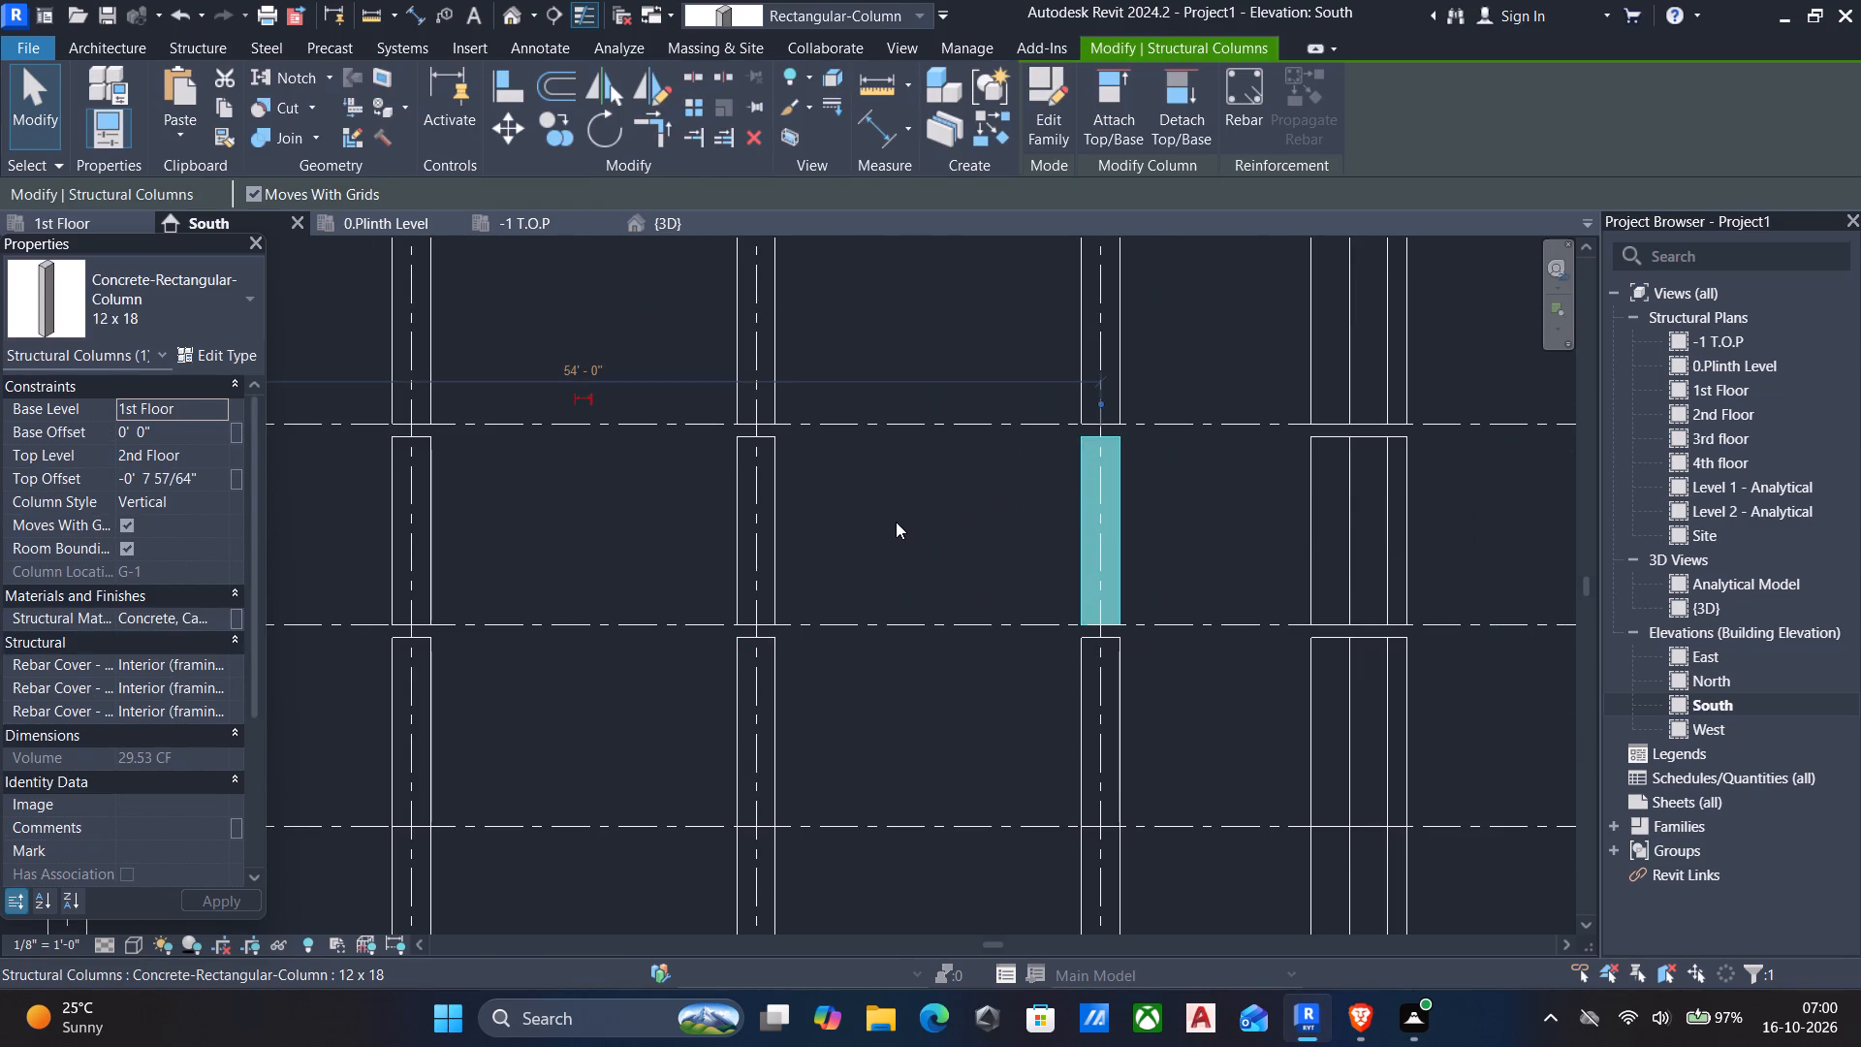
{"action": "scroll", "coordinate": [911, 518], "scroll_direction": "down", "scroll_amount": 3}
{"action": "middle_click_drag", "start_coordinate": [916, 657], "coordinate": [916, 664]}
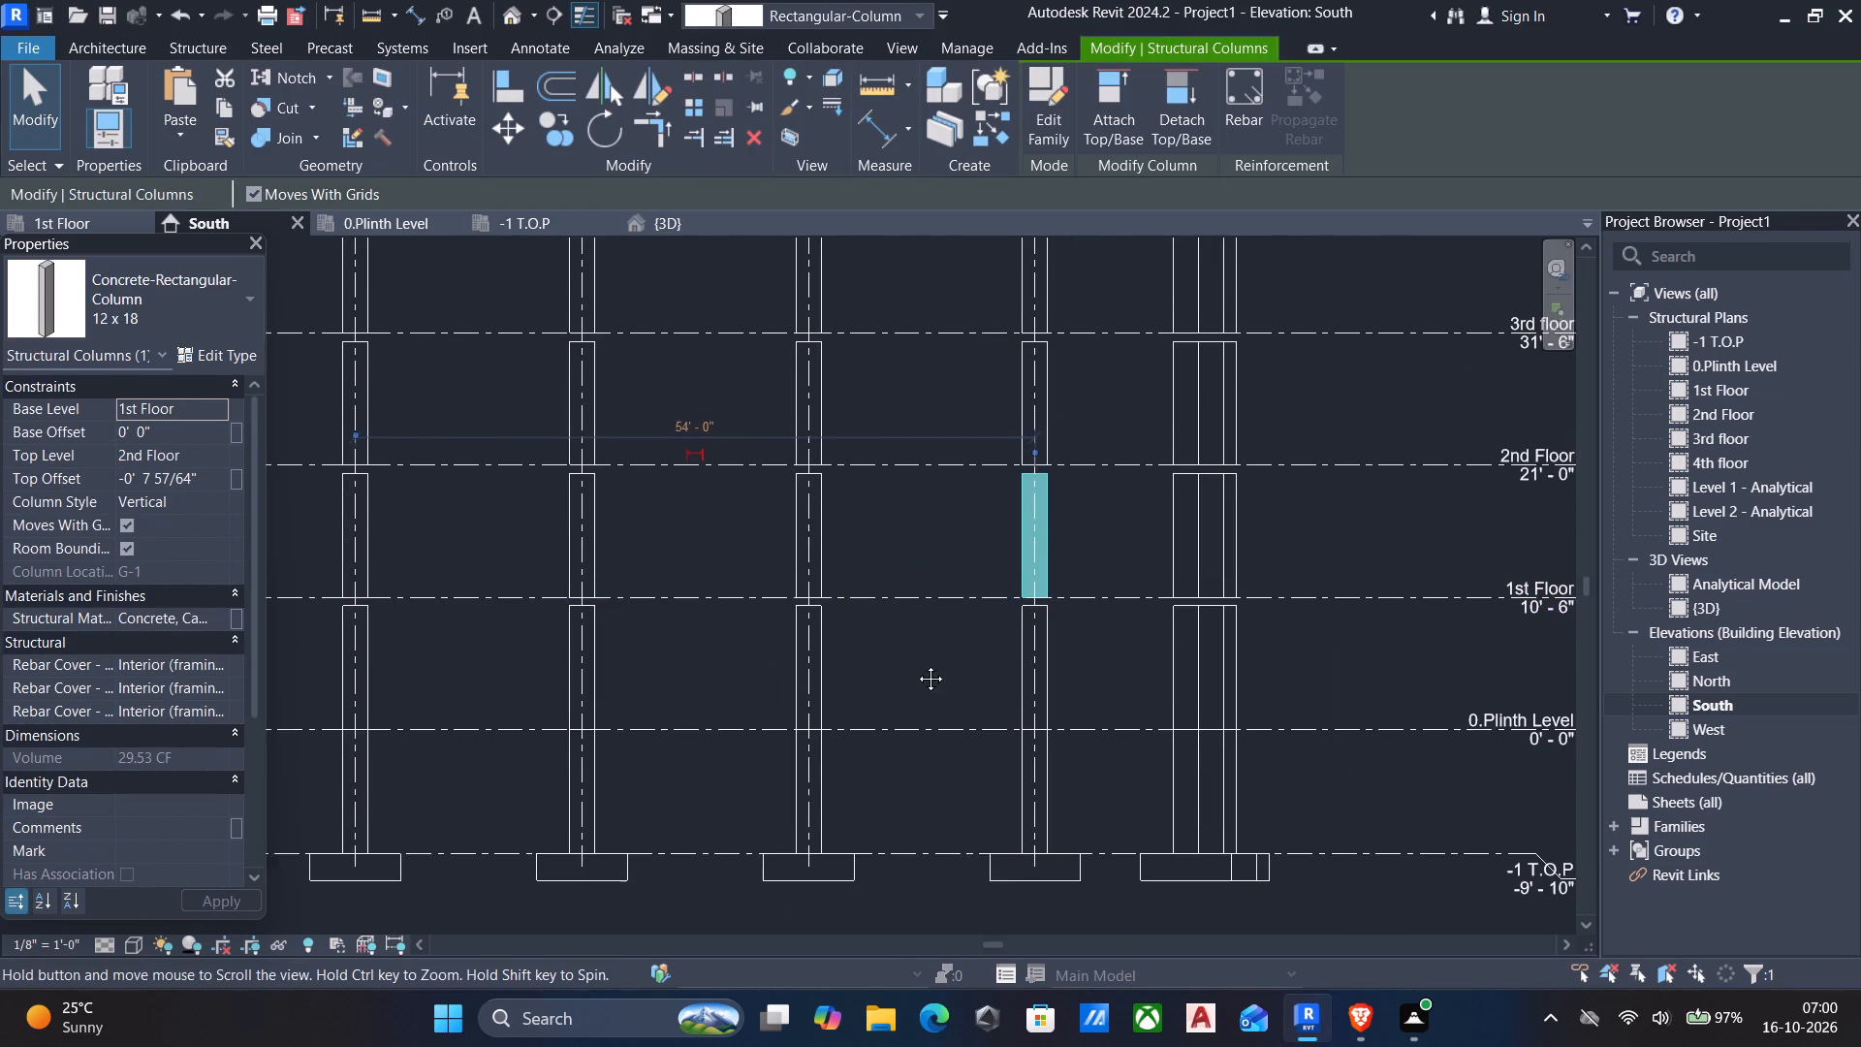
{"action": "middle_click_drag", "start_coordinate": [916, 664], "coordinate": [921, 597]}
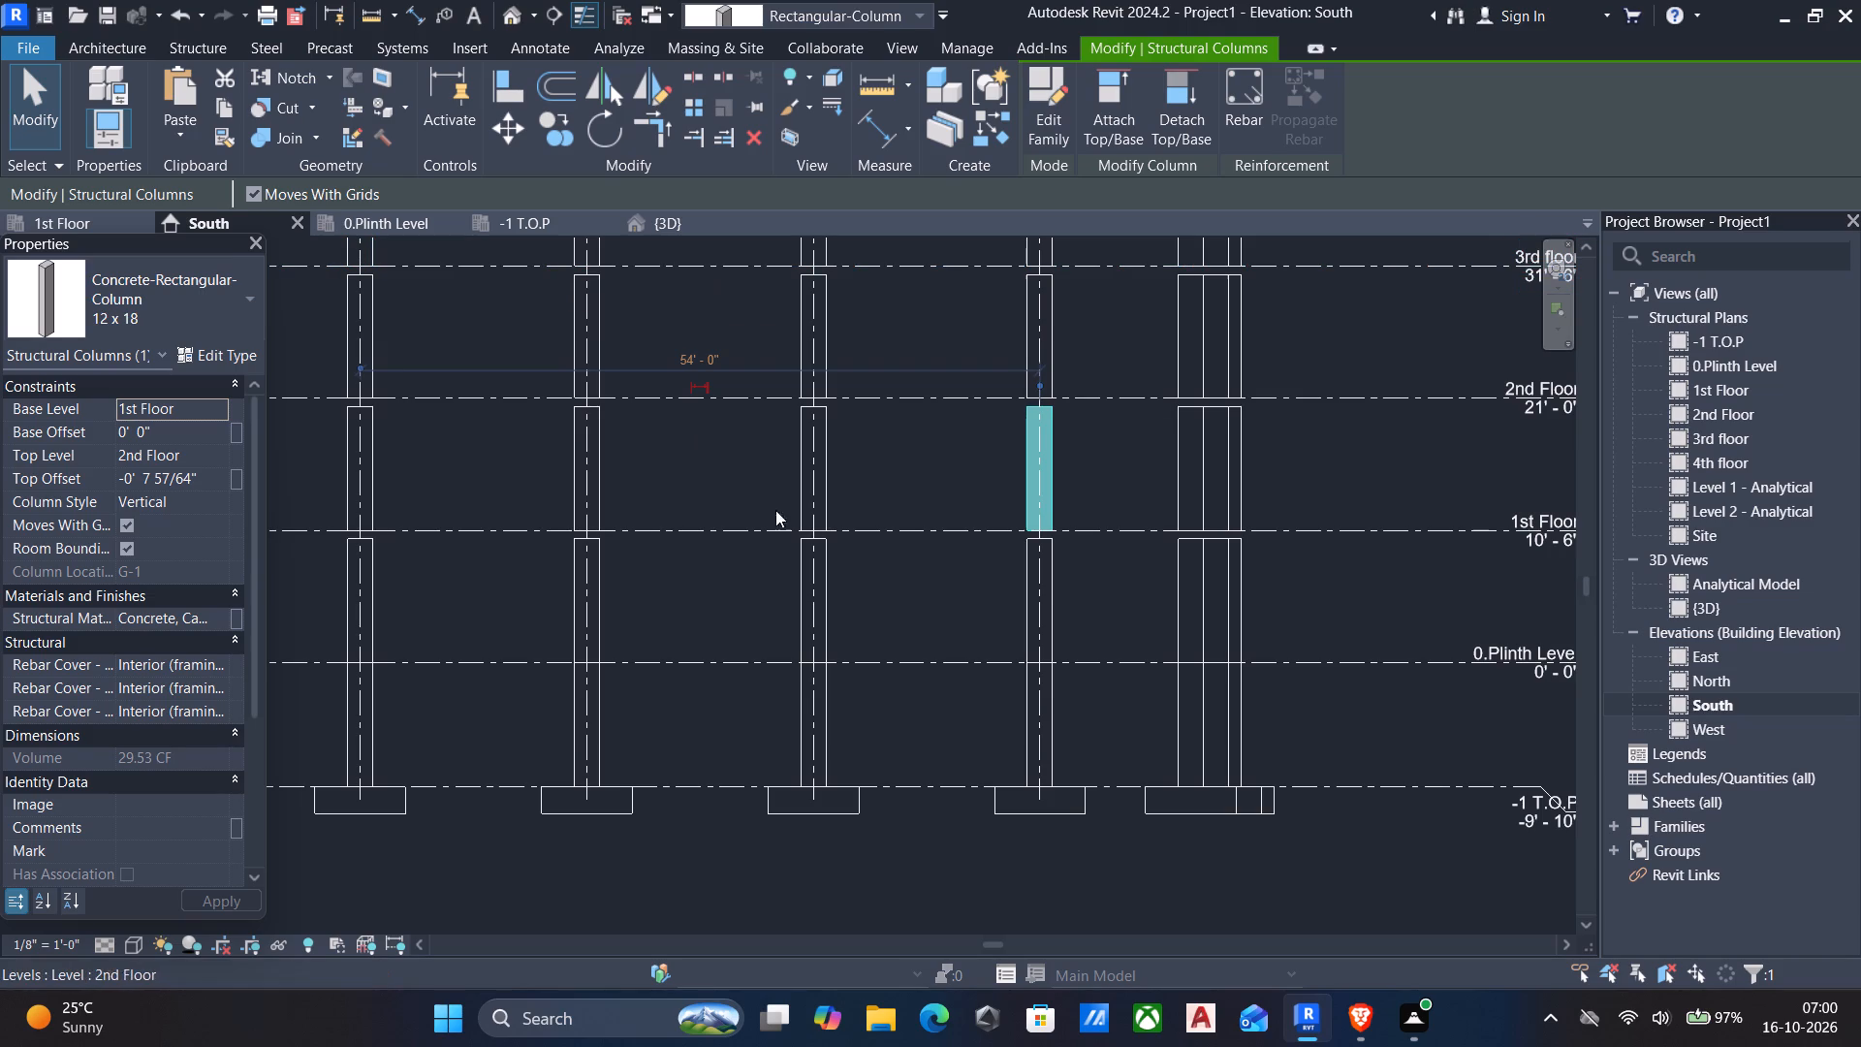
{"action": "left_click", "coordinate": [1036, 706]}
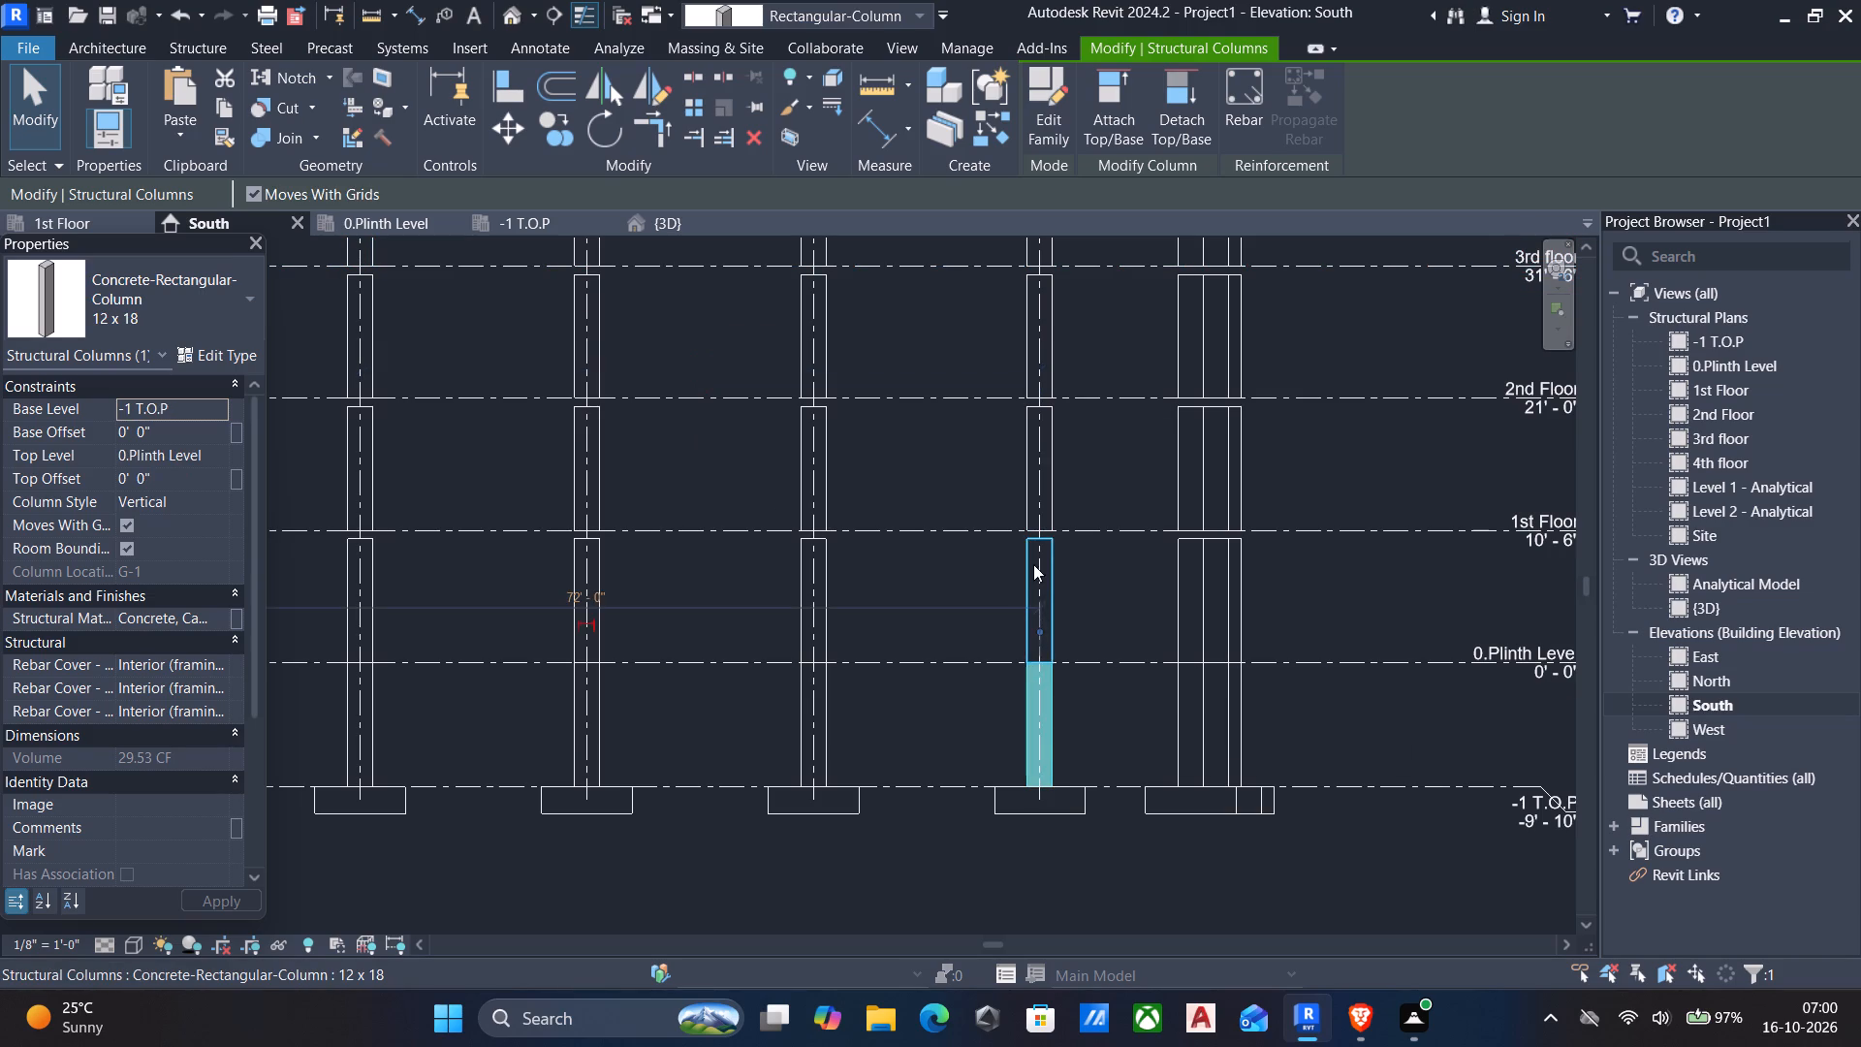
{"action": "left_click", "coordinate": [1028, 558]}
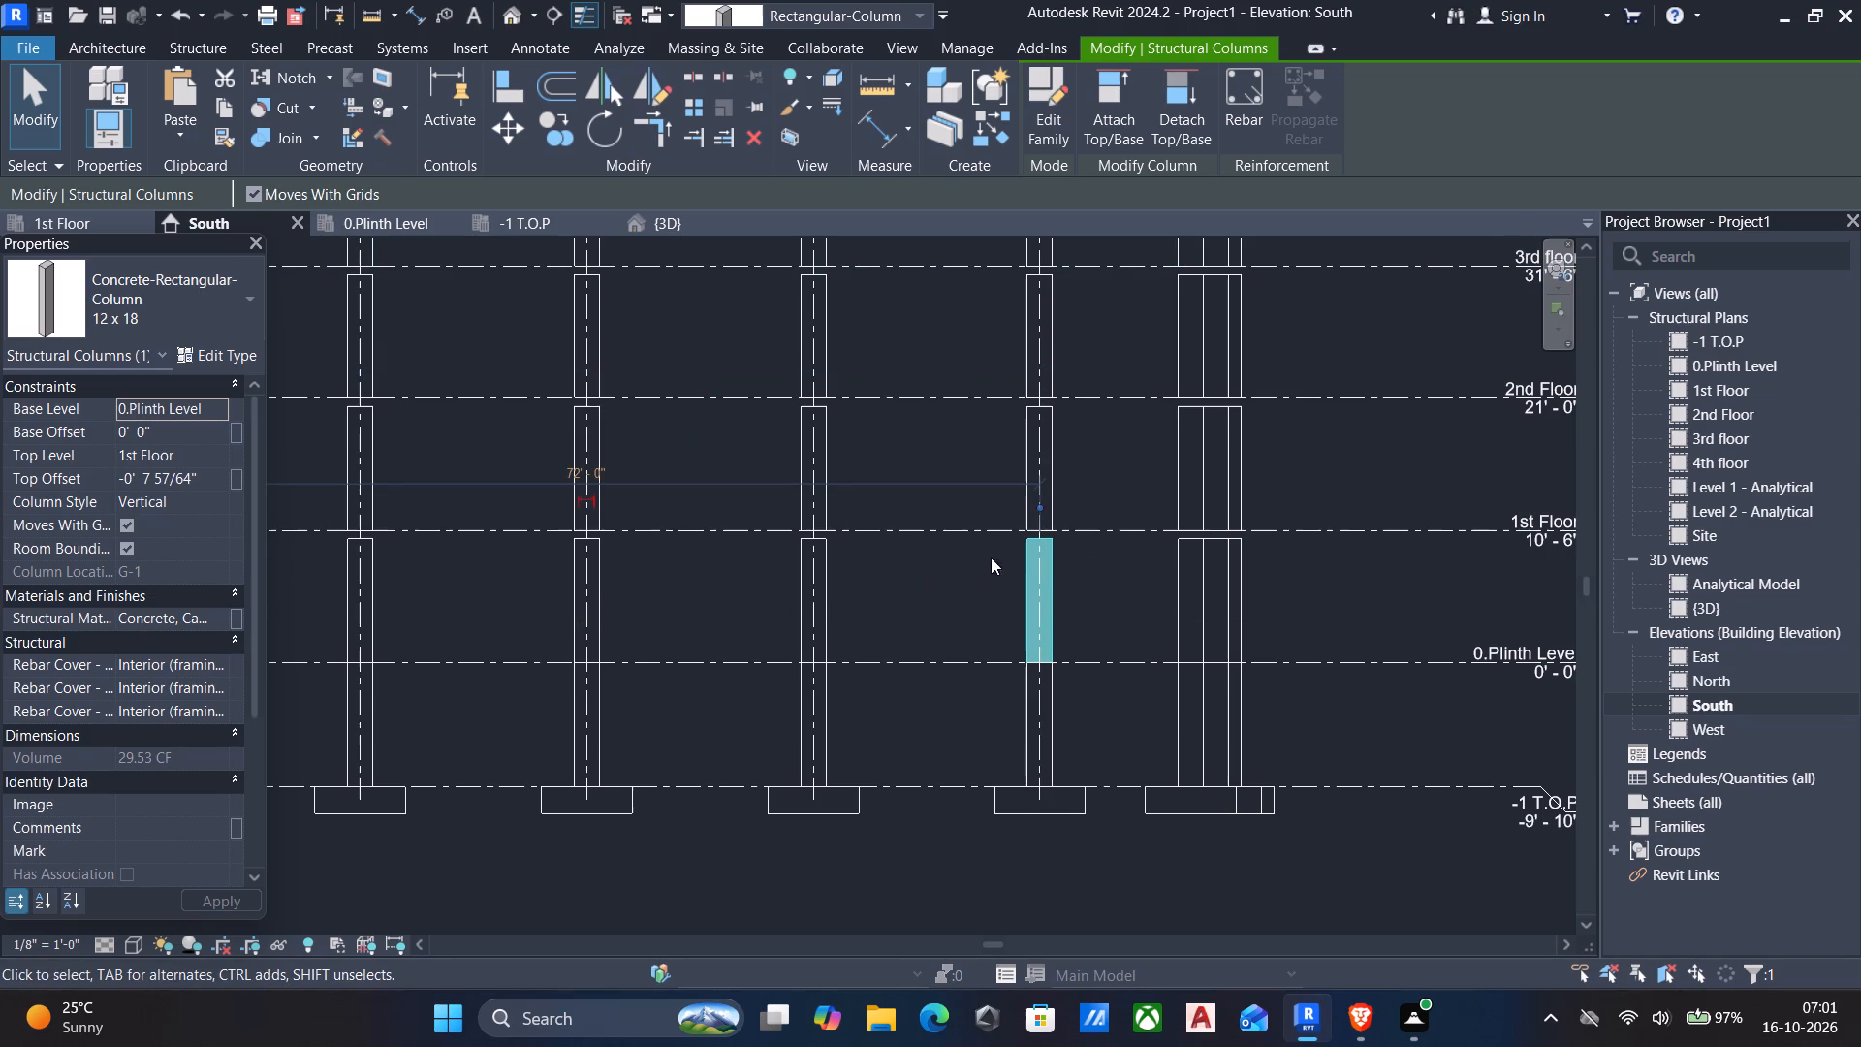
{"action": "middle_click_drag", "start_coordinate": [982, 548], "coordinate": [975, 591]}
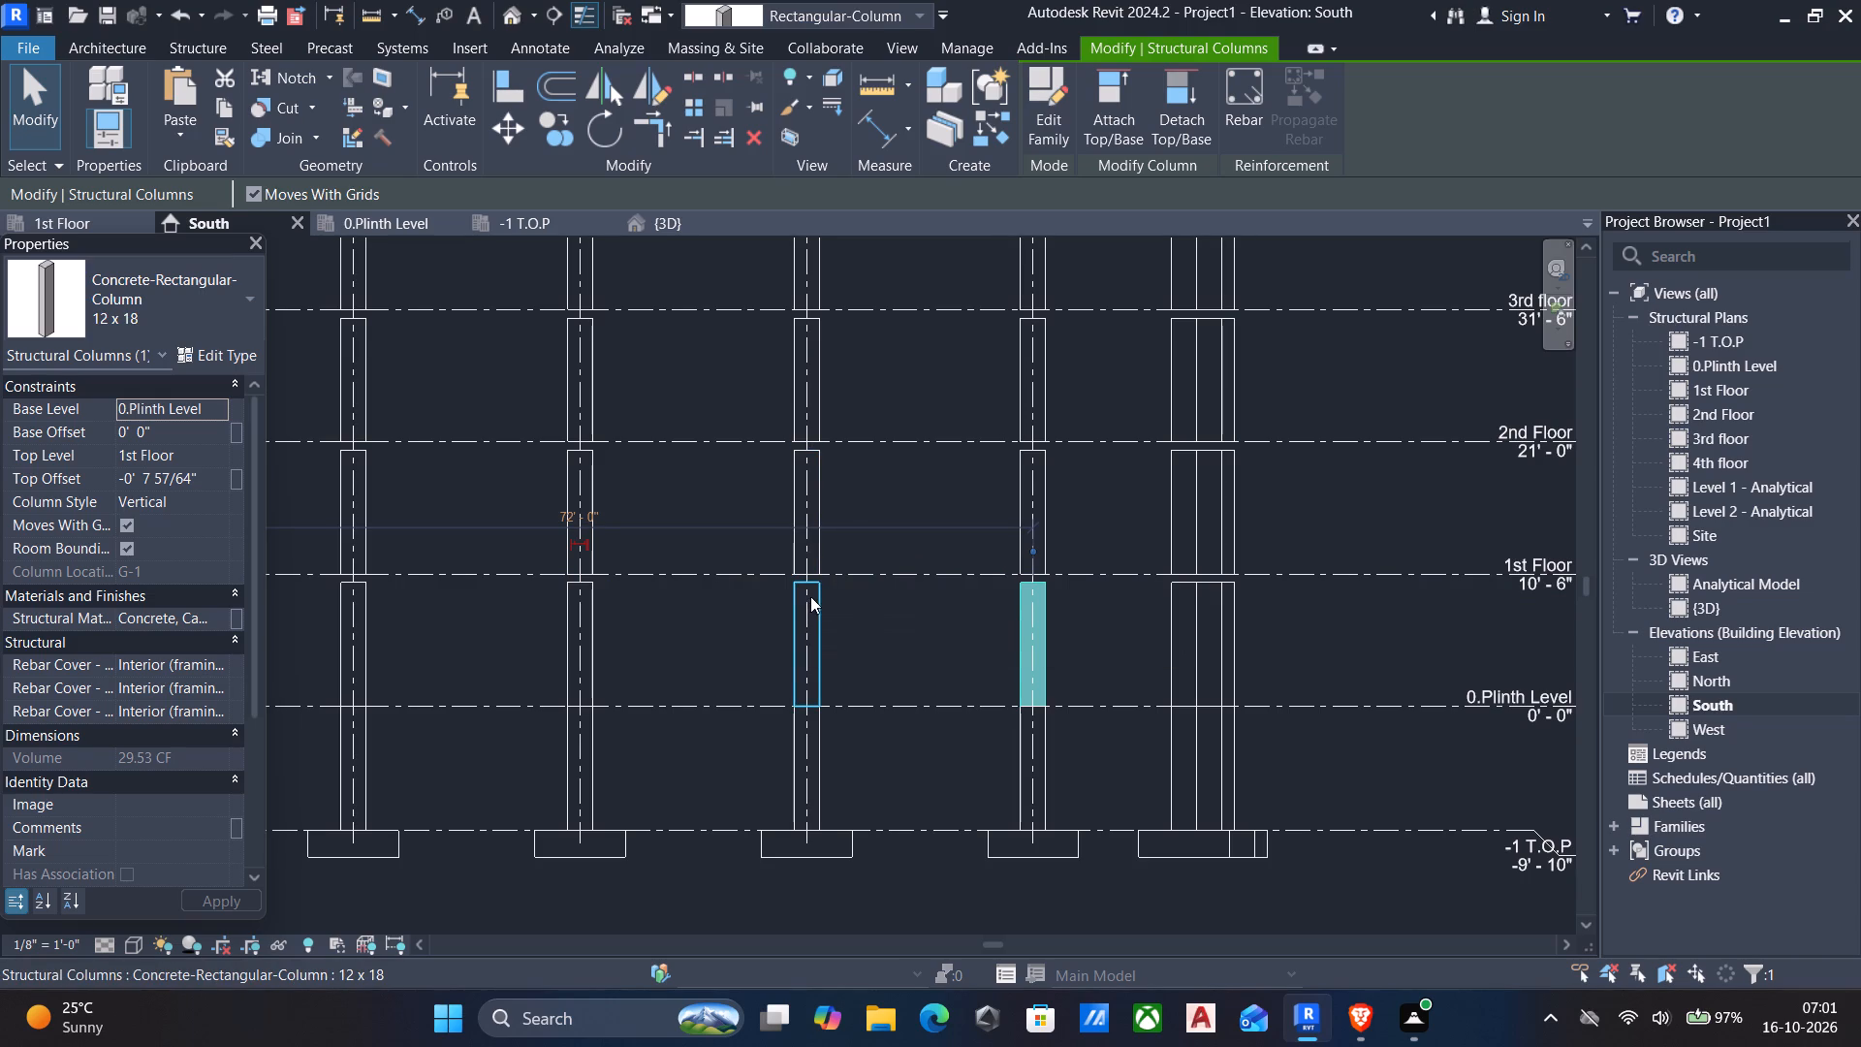
{"action": "middle_click_drag", "start_coordinate": [872, 607], "coordinate": [886, 556]}
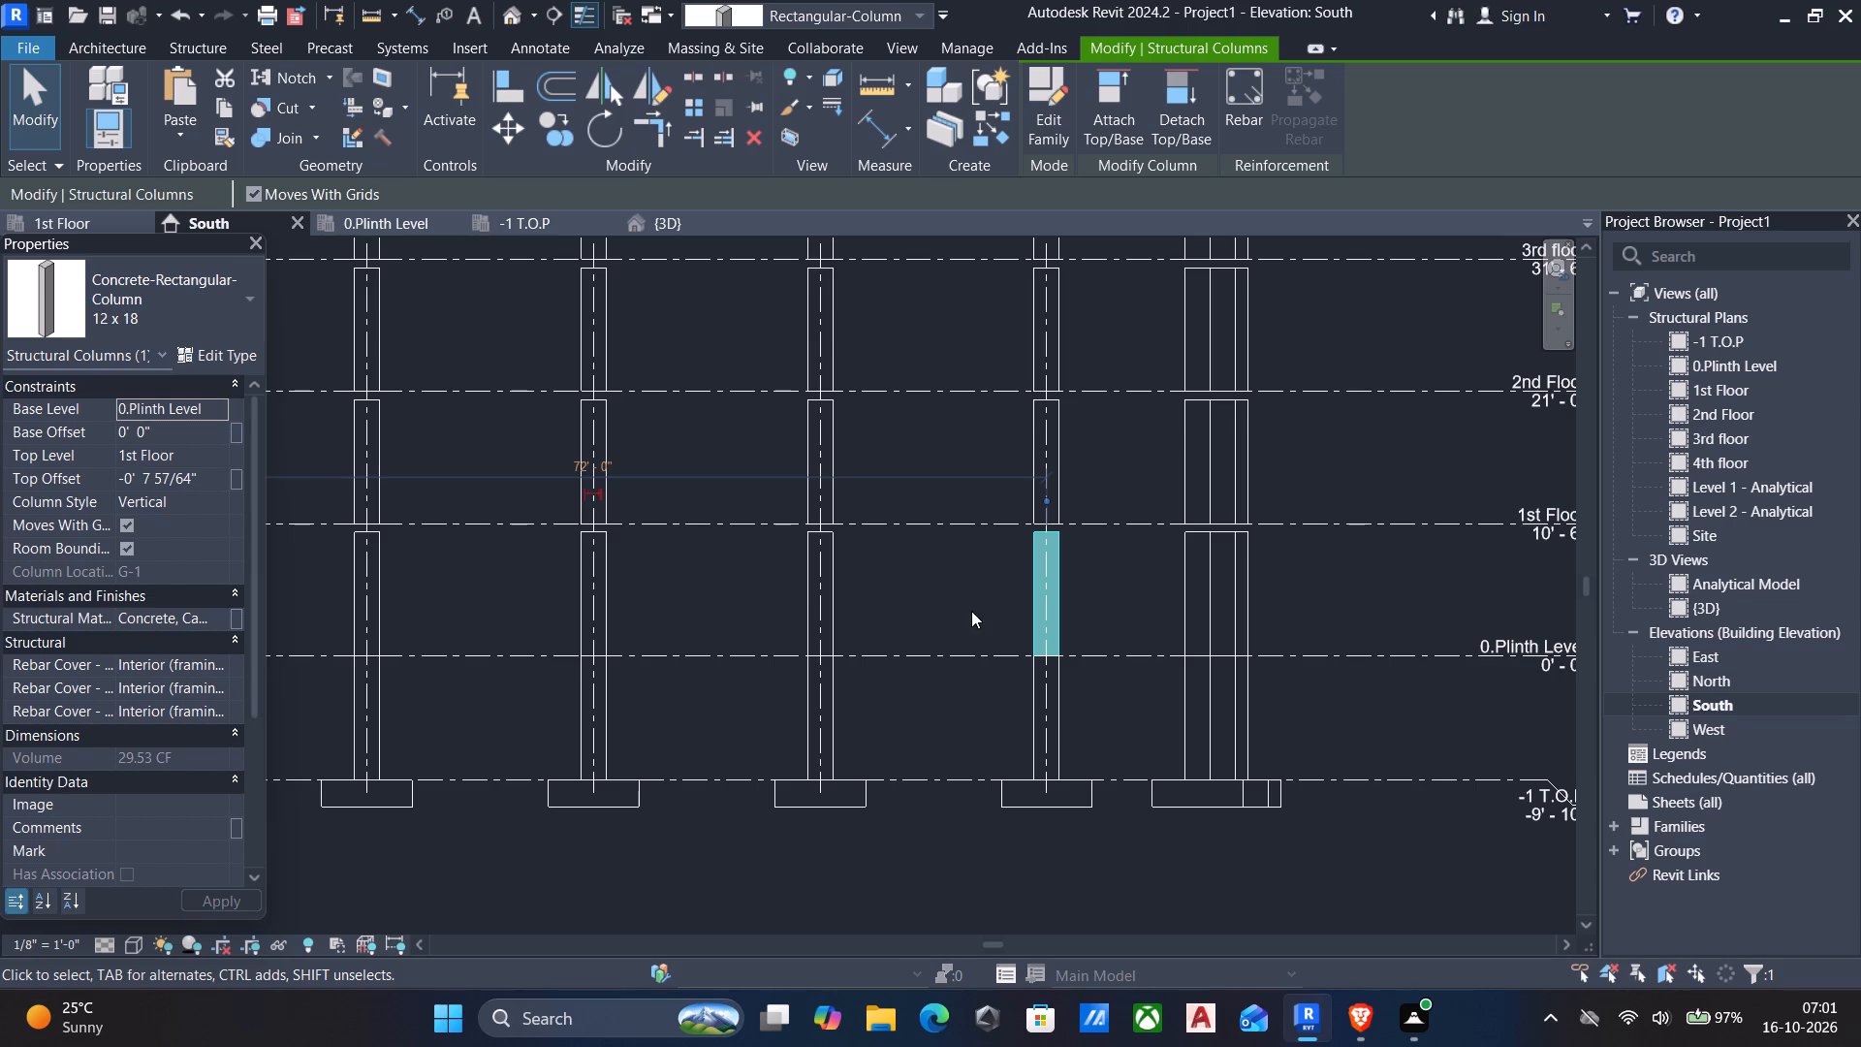
{"action": "scroll", "coordinate": [1037, 658], "scroll_direction": "down", "scroll_amount": 1}
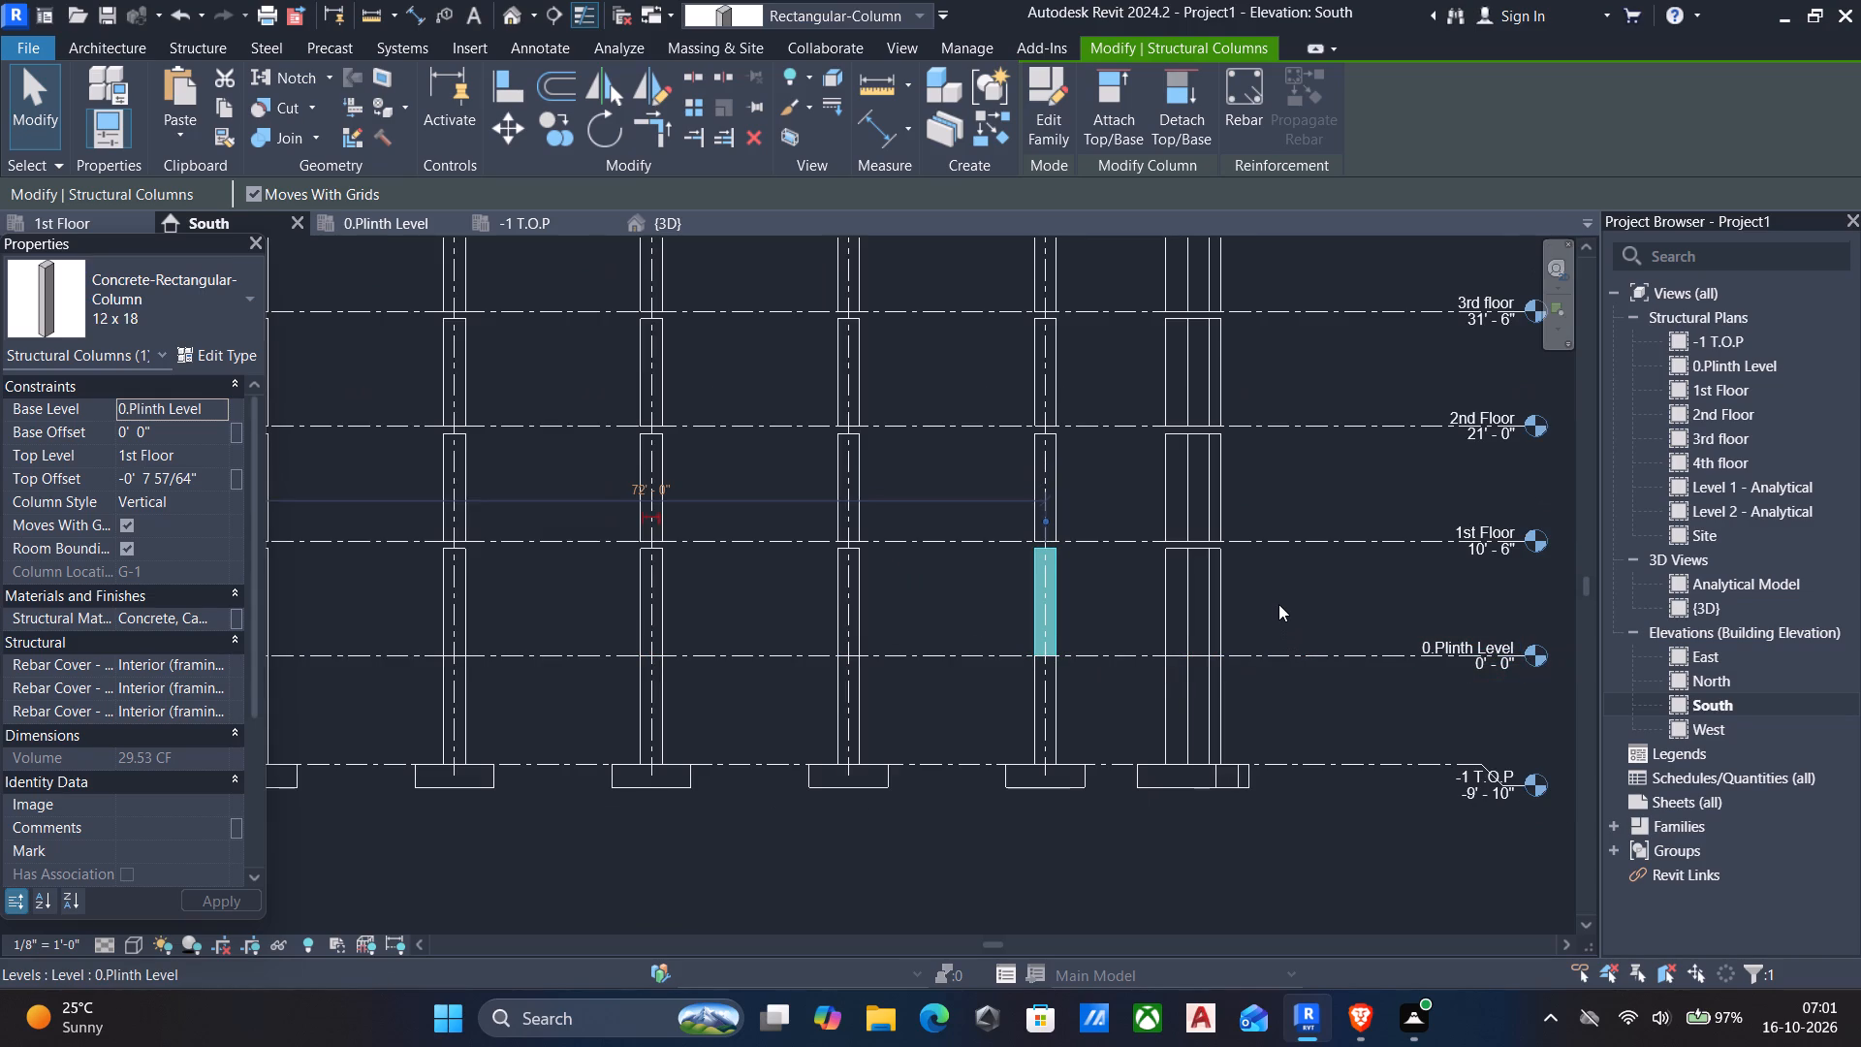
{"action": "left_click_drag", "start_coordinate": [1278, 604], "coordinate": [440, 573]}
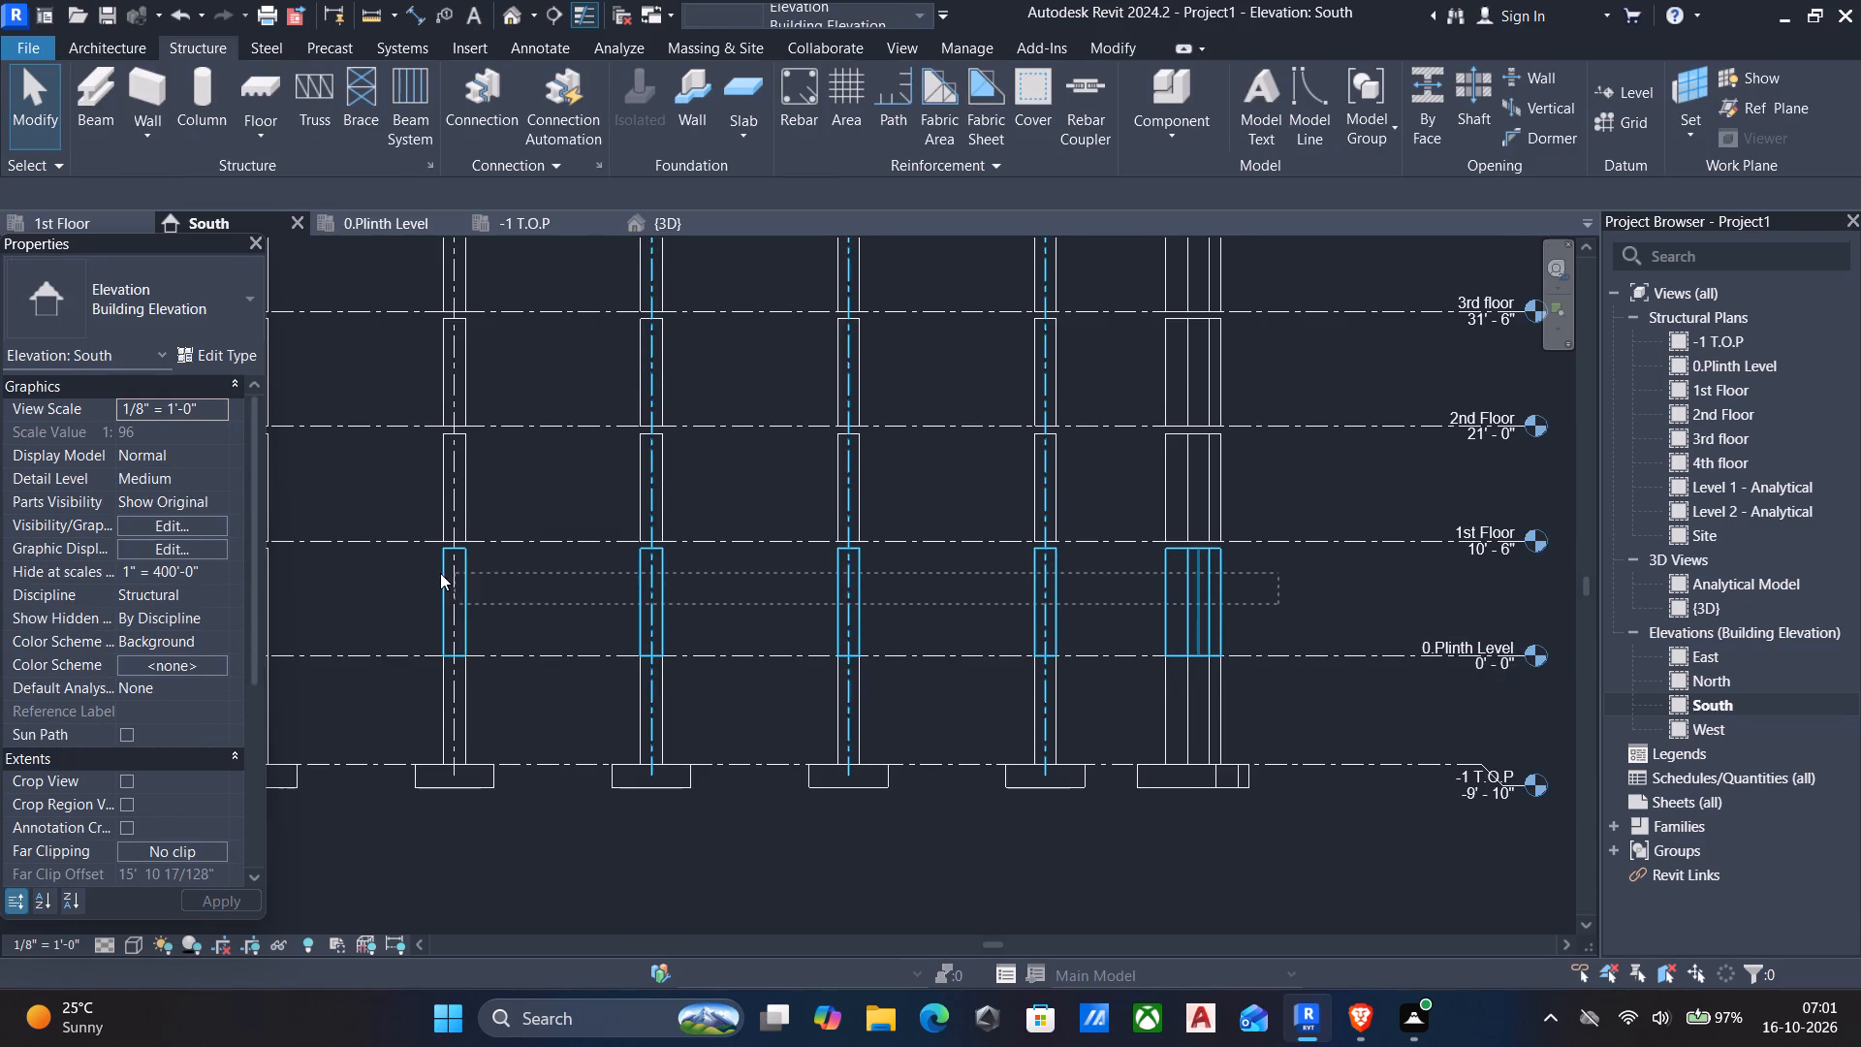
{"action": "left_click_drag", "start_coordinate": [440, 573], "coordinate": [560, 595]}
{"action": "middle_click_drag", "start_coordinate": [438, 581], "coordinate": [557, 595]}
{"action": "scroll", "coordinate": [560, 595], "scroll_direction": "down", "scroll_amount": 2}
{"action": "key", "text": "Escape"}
In the South elevation, select all columns above 0.Plinth Level, from grid C through grid H, and delete them.
{"action": "middle_click_drag", "start_coordinate": [532, 543], "coordinate": [595, 794]}
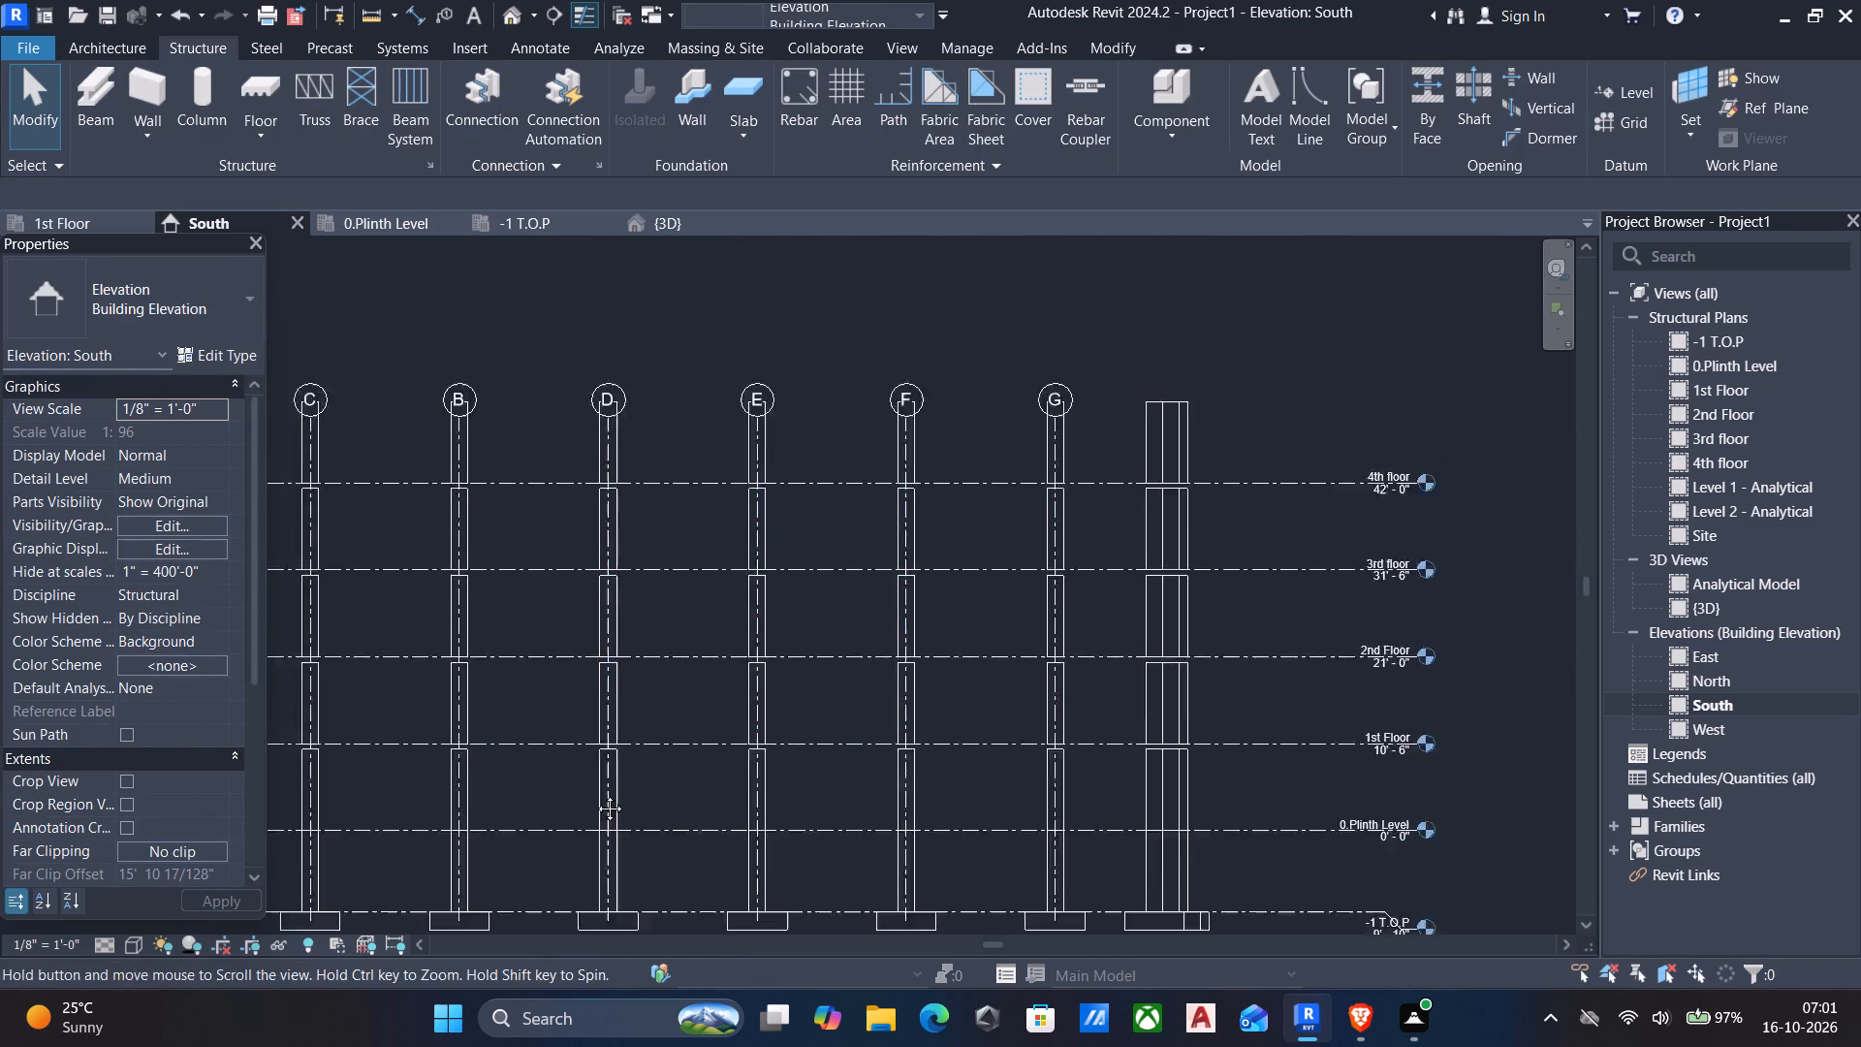
{"action": "middle_click_drag", "start_coordinate": [595, 794], "coordinate": [608, 821]}
{"action": "scroll", "coordinate": [608, 821], "scroll_direction": "down", "scroll_amount": 2}
{"action": "left_click", "coordinate": [333, 505]}
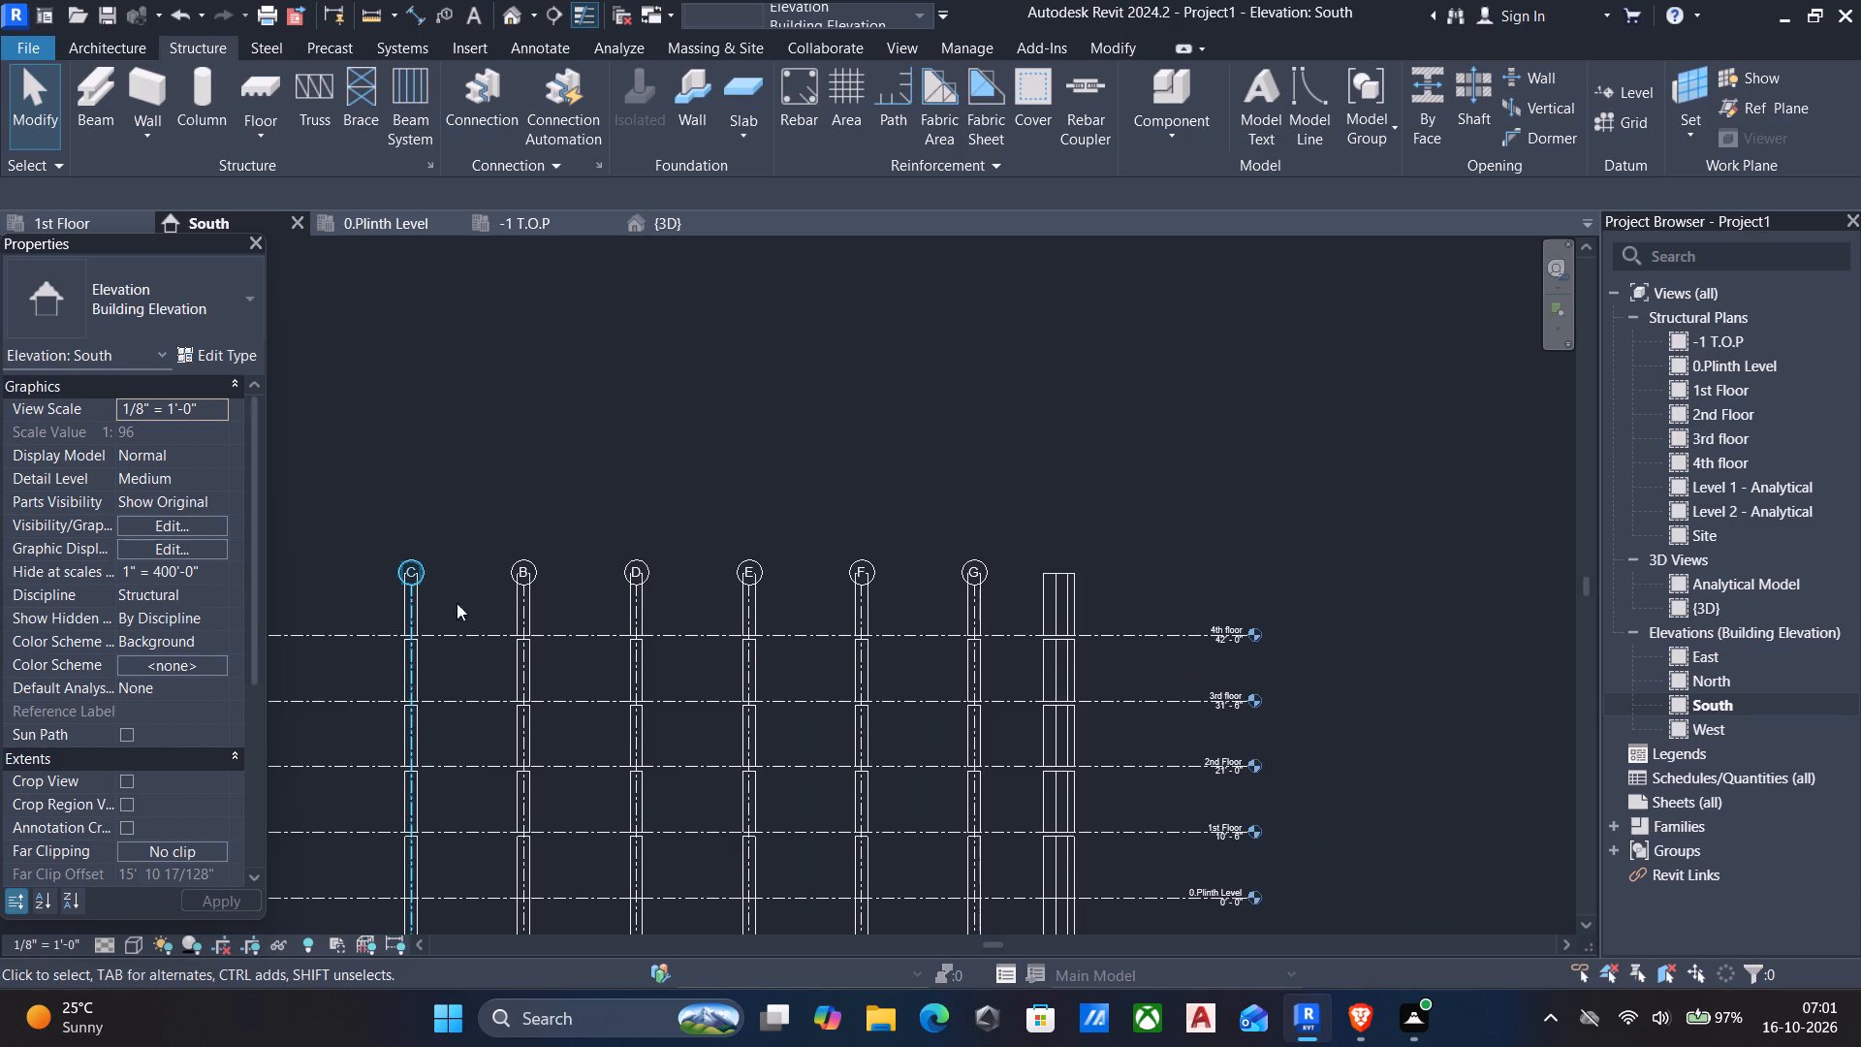
{"action": "left_click", "coordinate": [380, 537]}
{"action": "left_click_drag", "start_coordinate": [467, 632], "coordinate": [482, 643]}
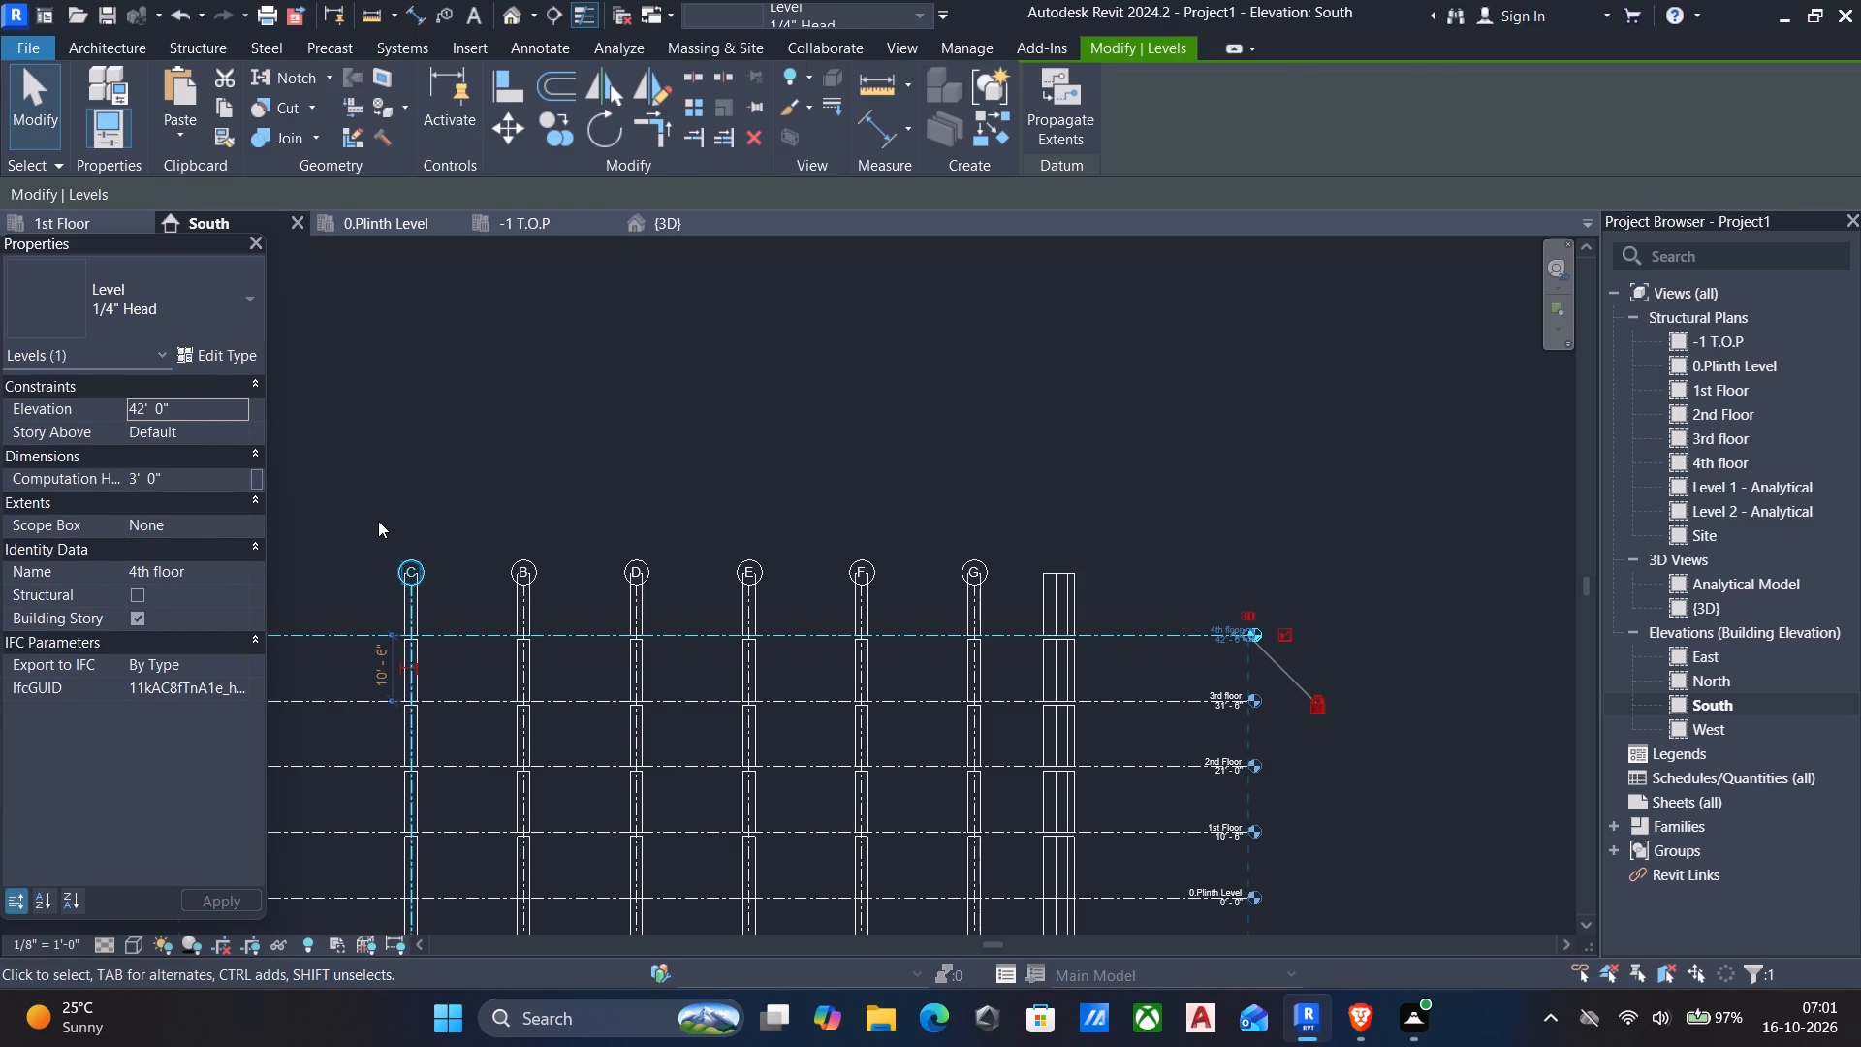
{"action": "key", "text": "Escape"}
{"action": "key", "text": "1"}
{"action": "left_click", "coordinate": [369, 500]}
{"action": "middle_click_drag", "start_coordinate": [369, 500], "coordinate": [375, 359]}
{"action": "left_click_drag", "start_coordinate": [368, 340], "coordinate": [1132, 762]}
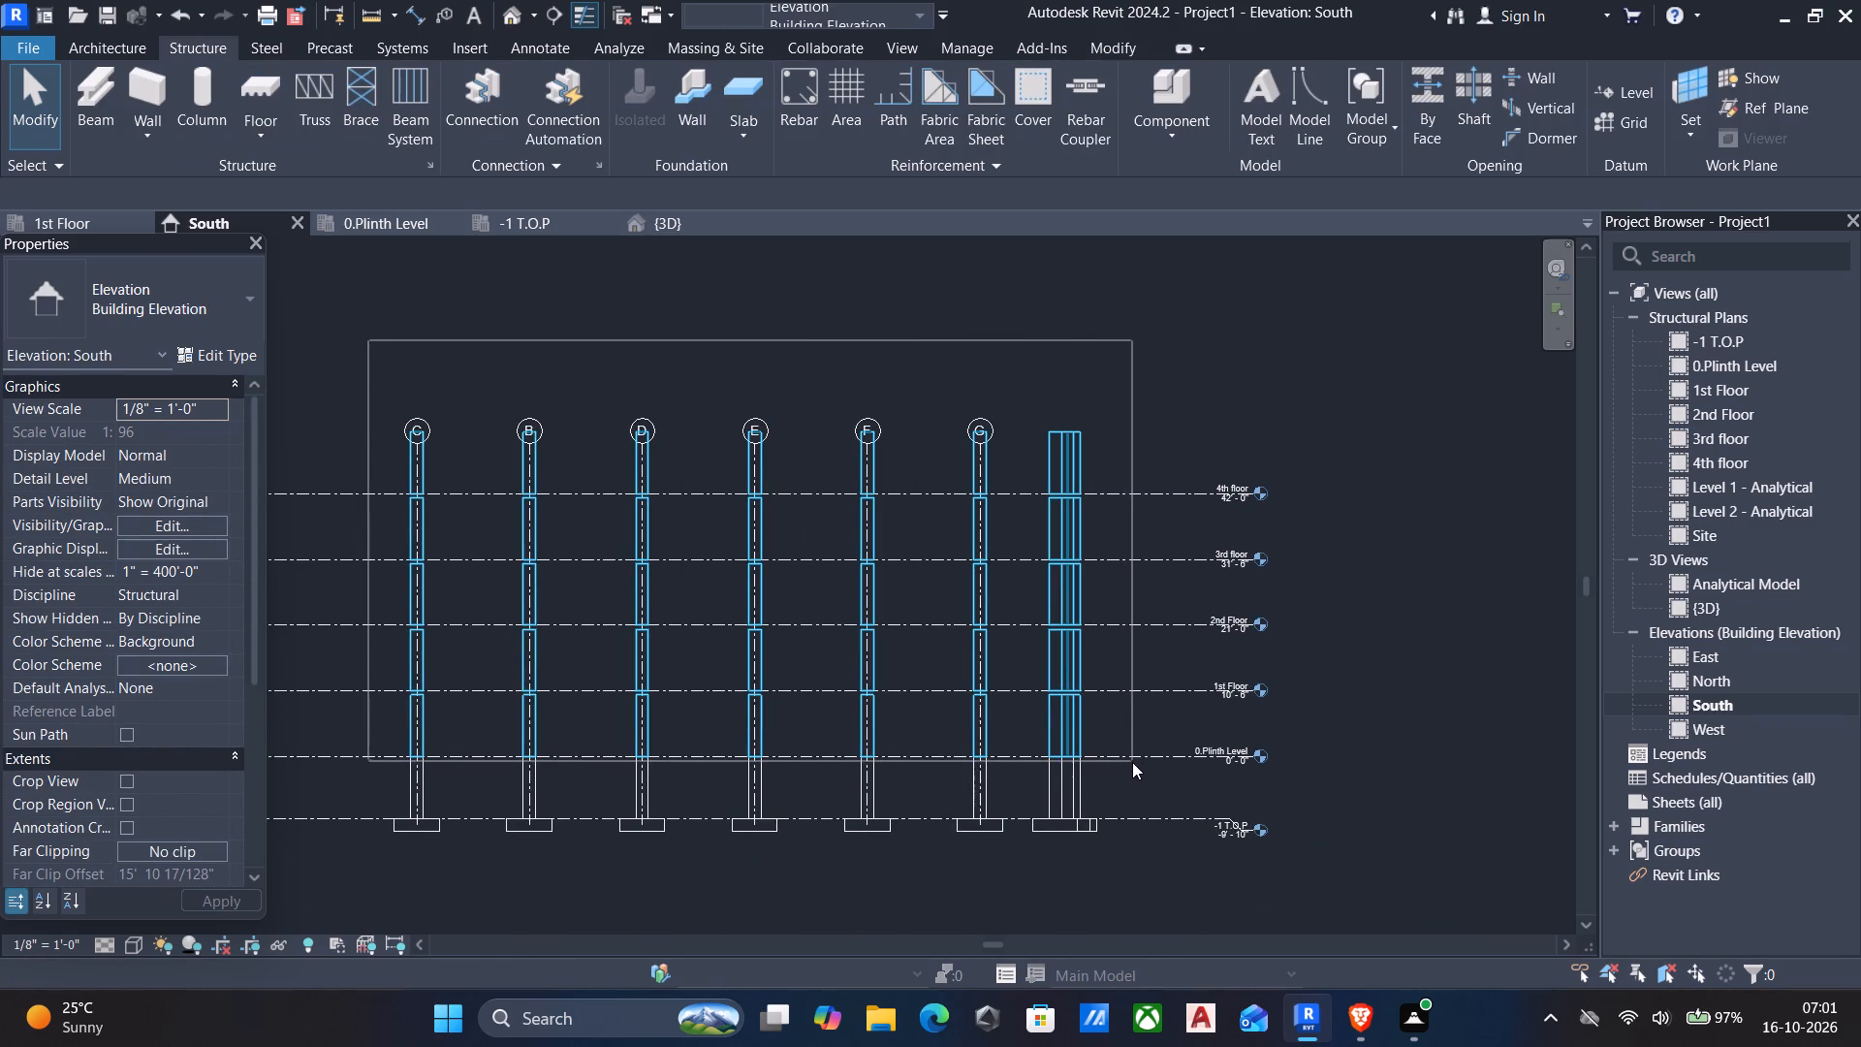
{"action": "left_click_drag", "start_coordinate": [1132, 762], "coordinate": [1134, 772]}
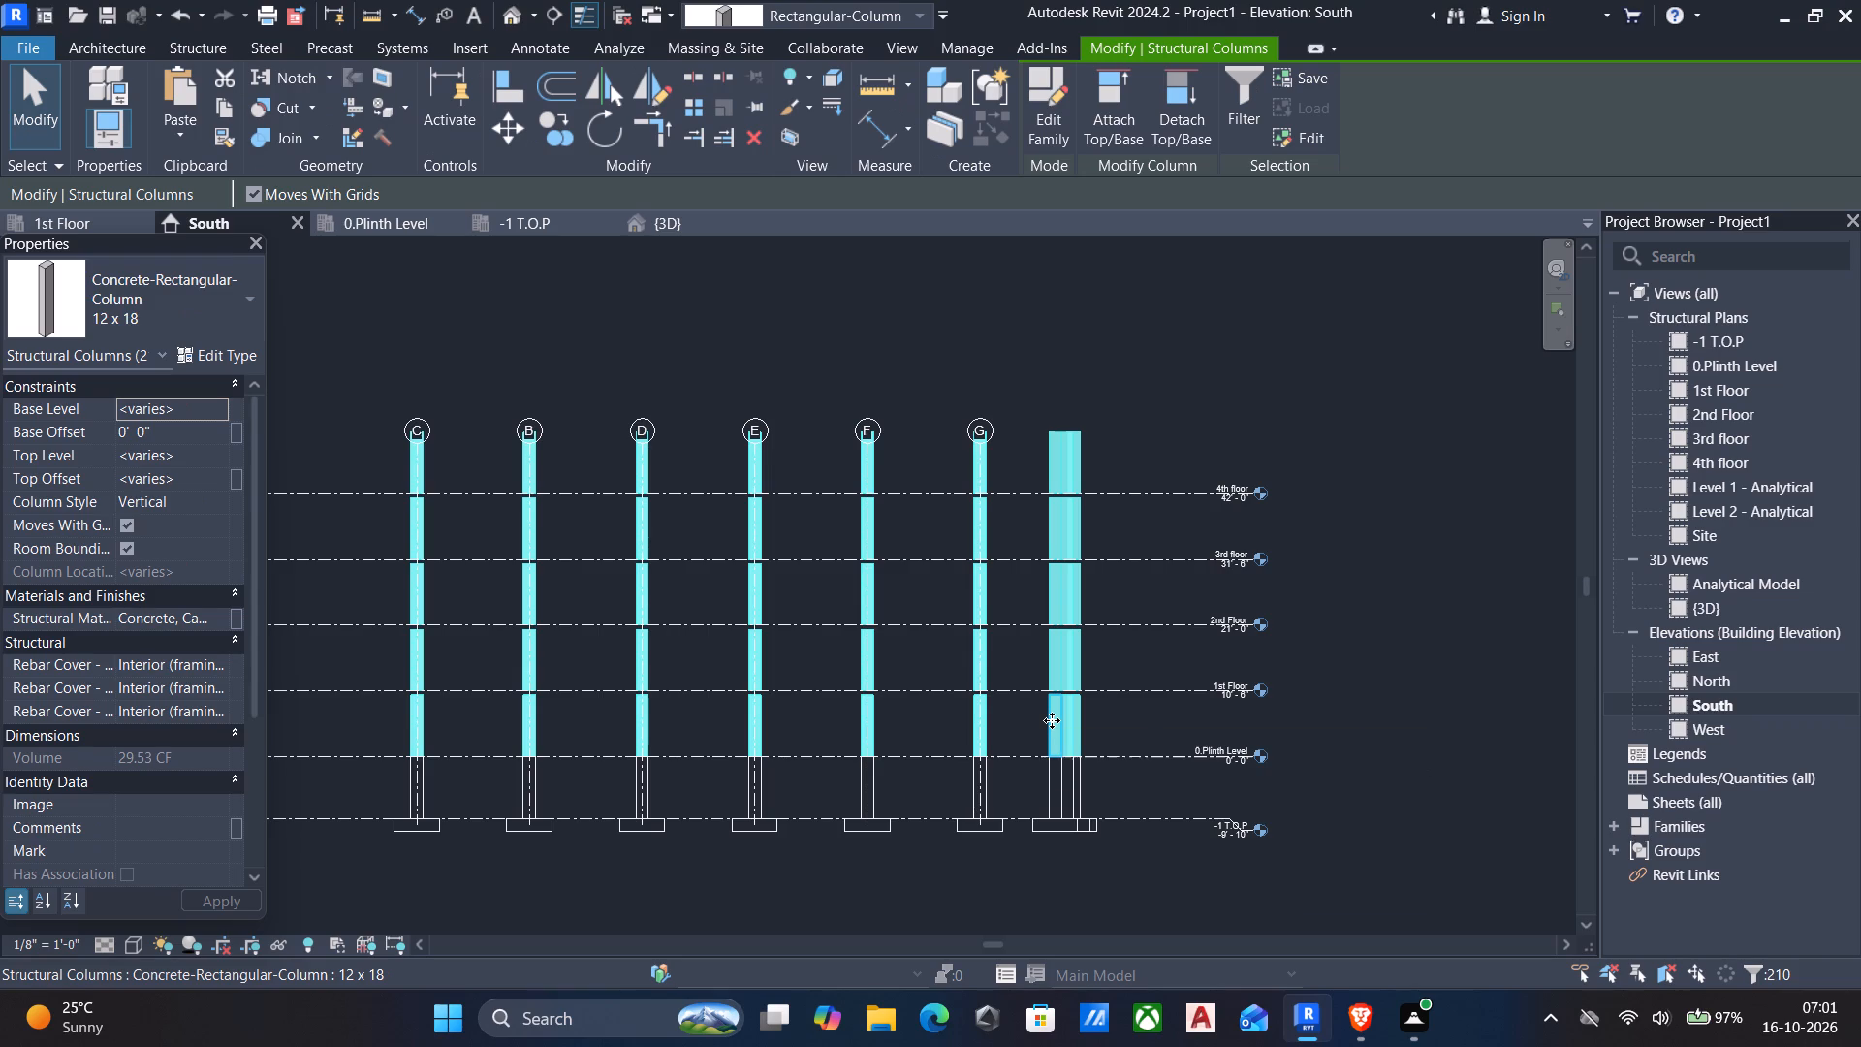
{"action": "key", "text": "Delete"}
{"action": "middle_click_drag", "start_coordinate": [862, 696], "coordinate": [962, 555]}
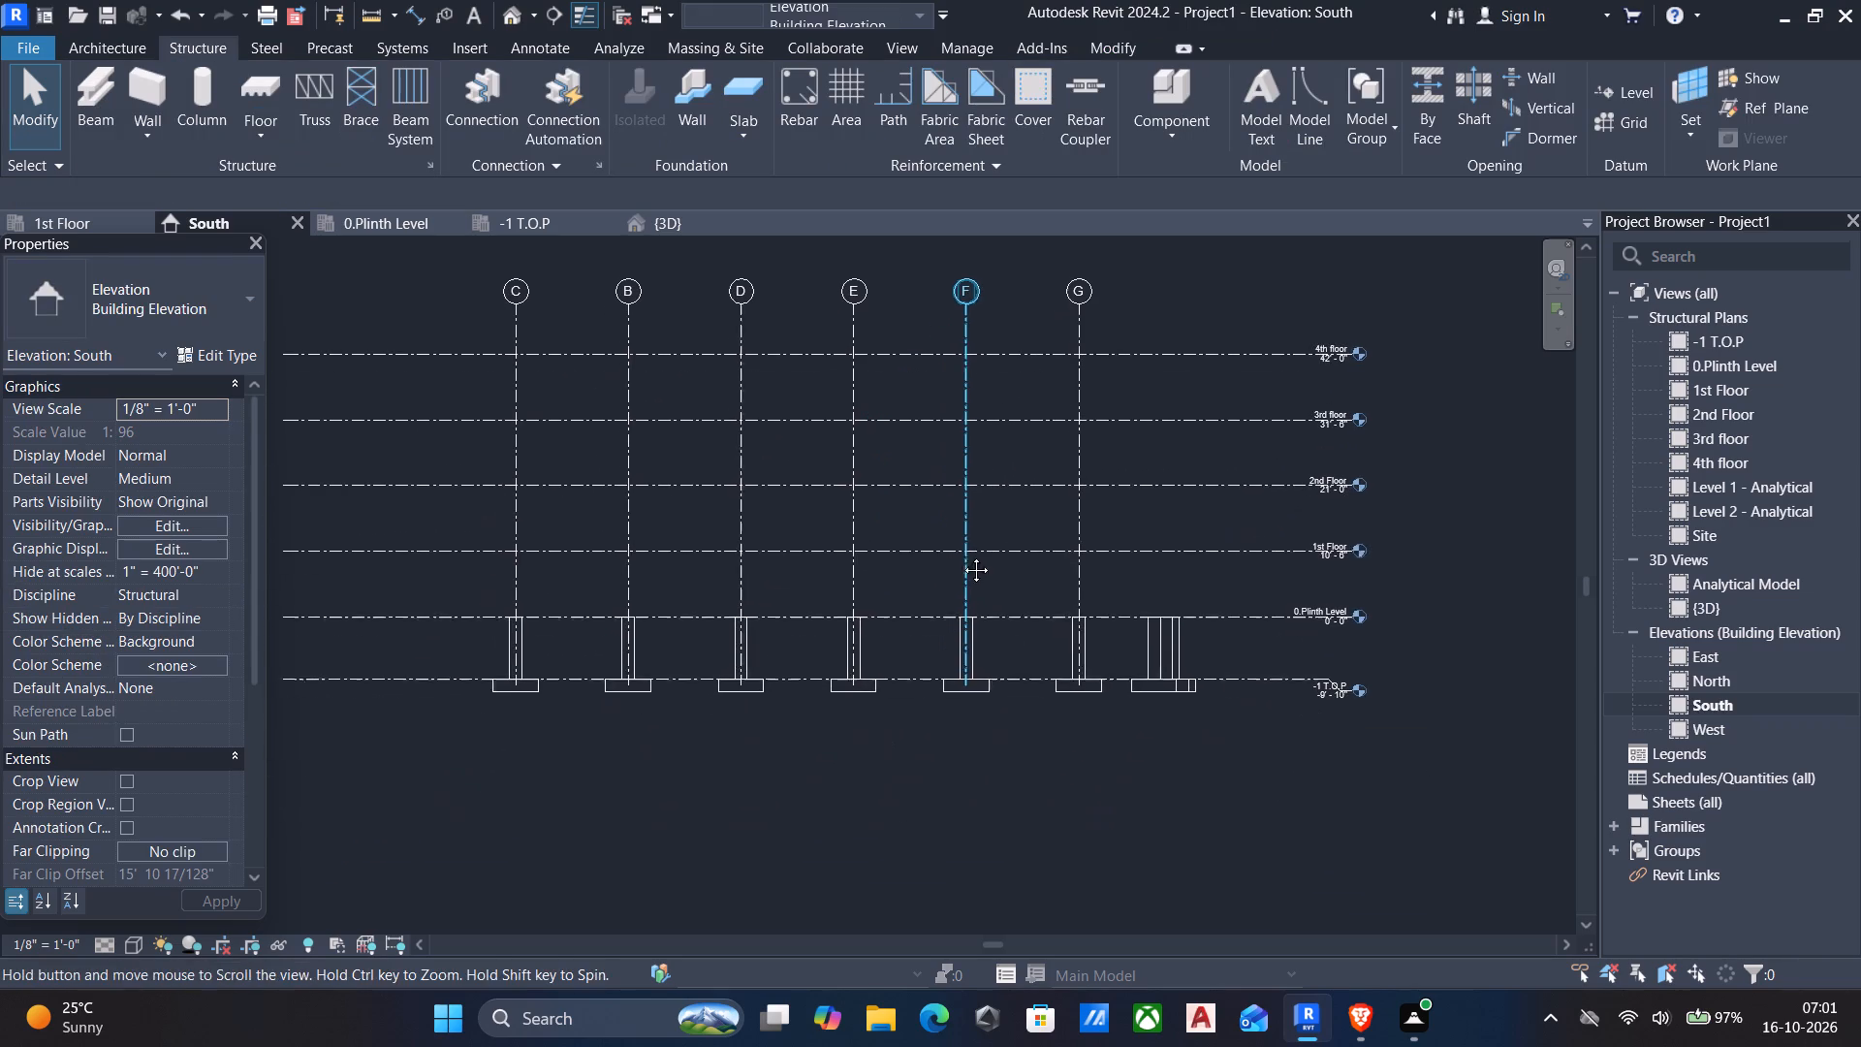
Examine the remaining footing columns in the -1 T.O.P plan, 3D view and South elevation, and check the grid B-1 column's constraints.
{"action": "middle_click_drag", "start_coordinate": [962, 555], "coordinate": [962, 553]}
{"action": "double_click", "coordinate": [1719, 340]}
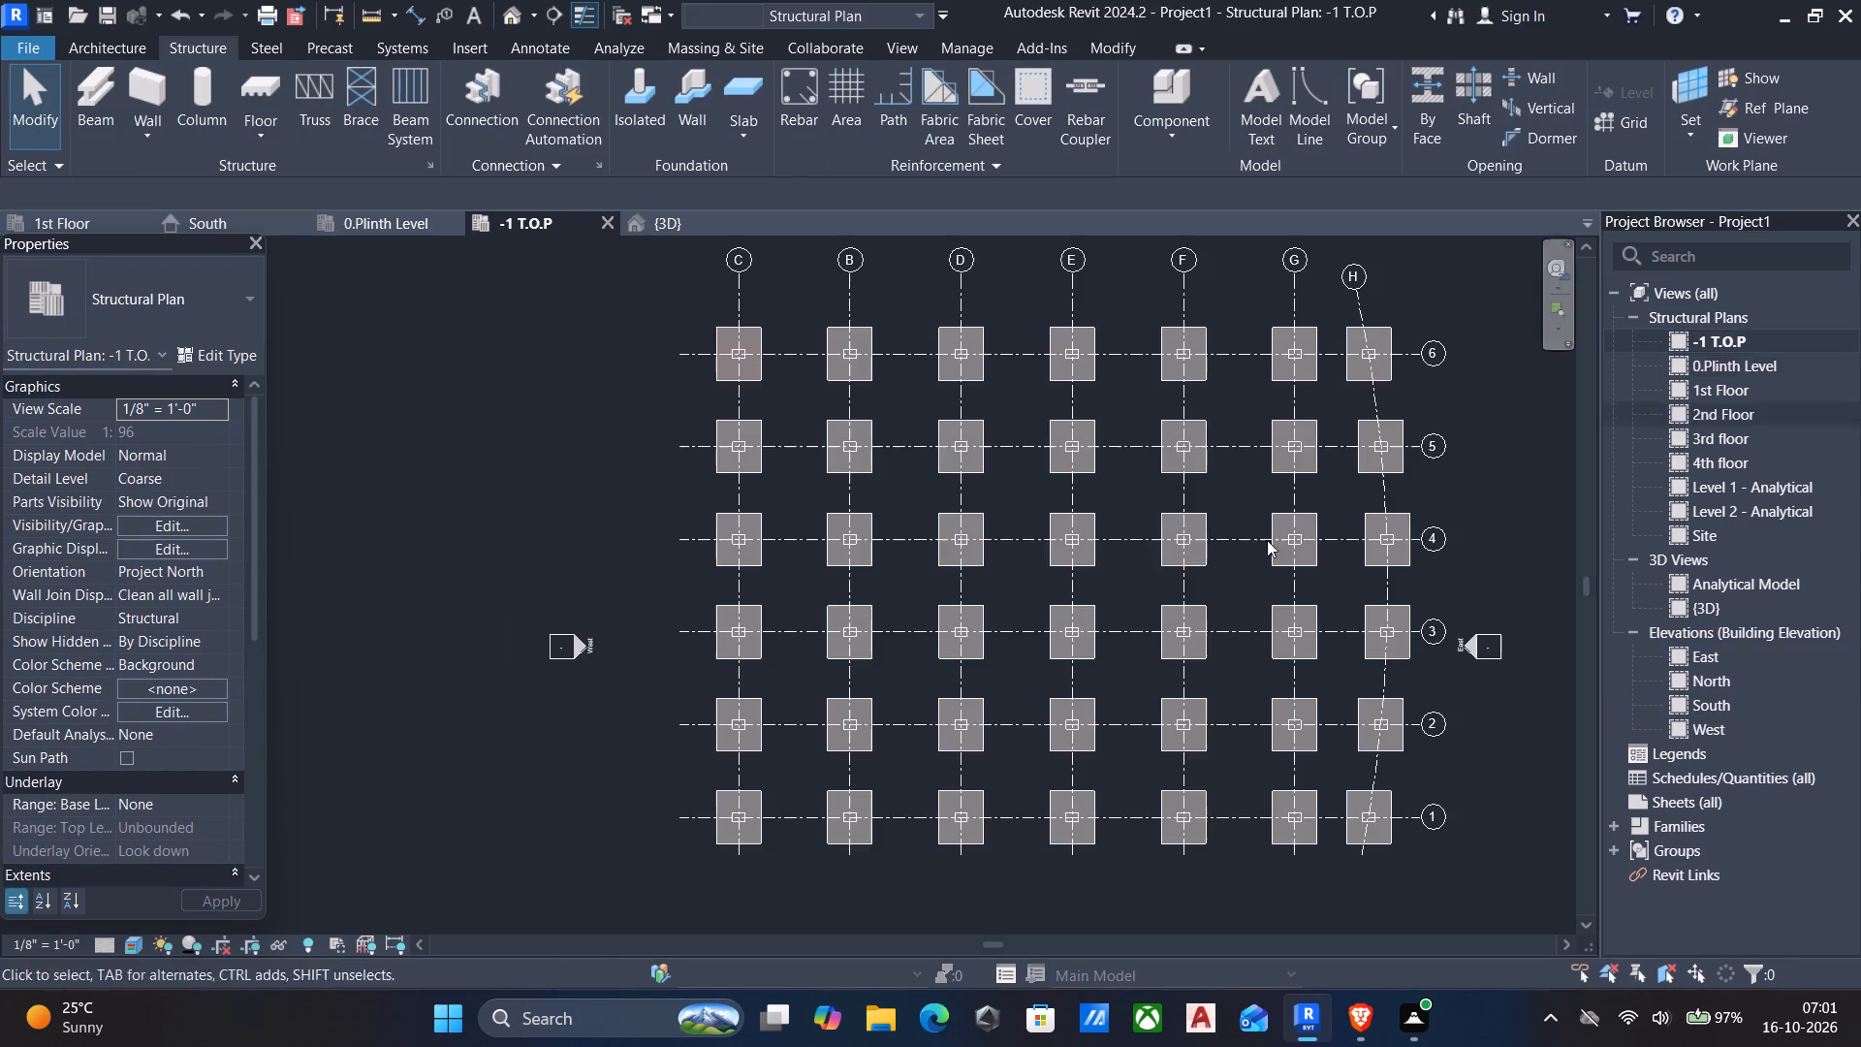
{"action": "middle_click_drag", "start_coordinate": [850, 534], "coordinate": [820, 571]}
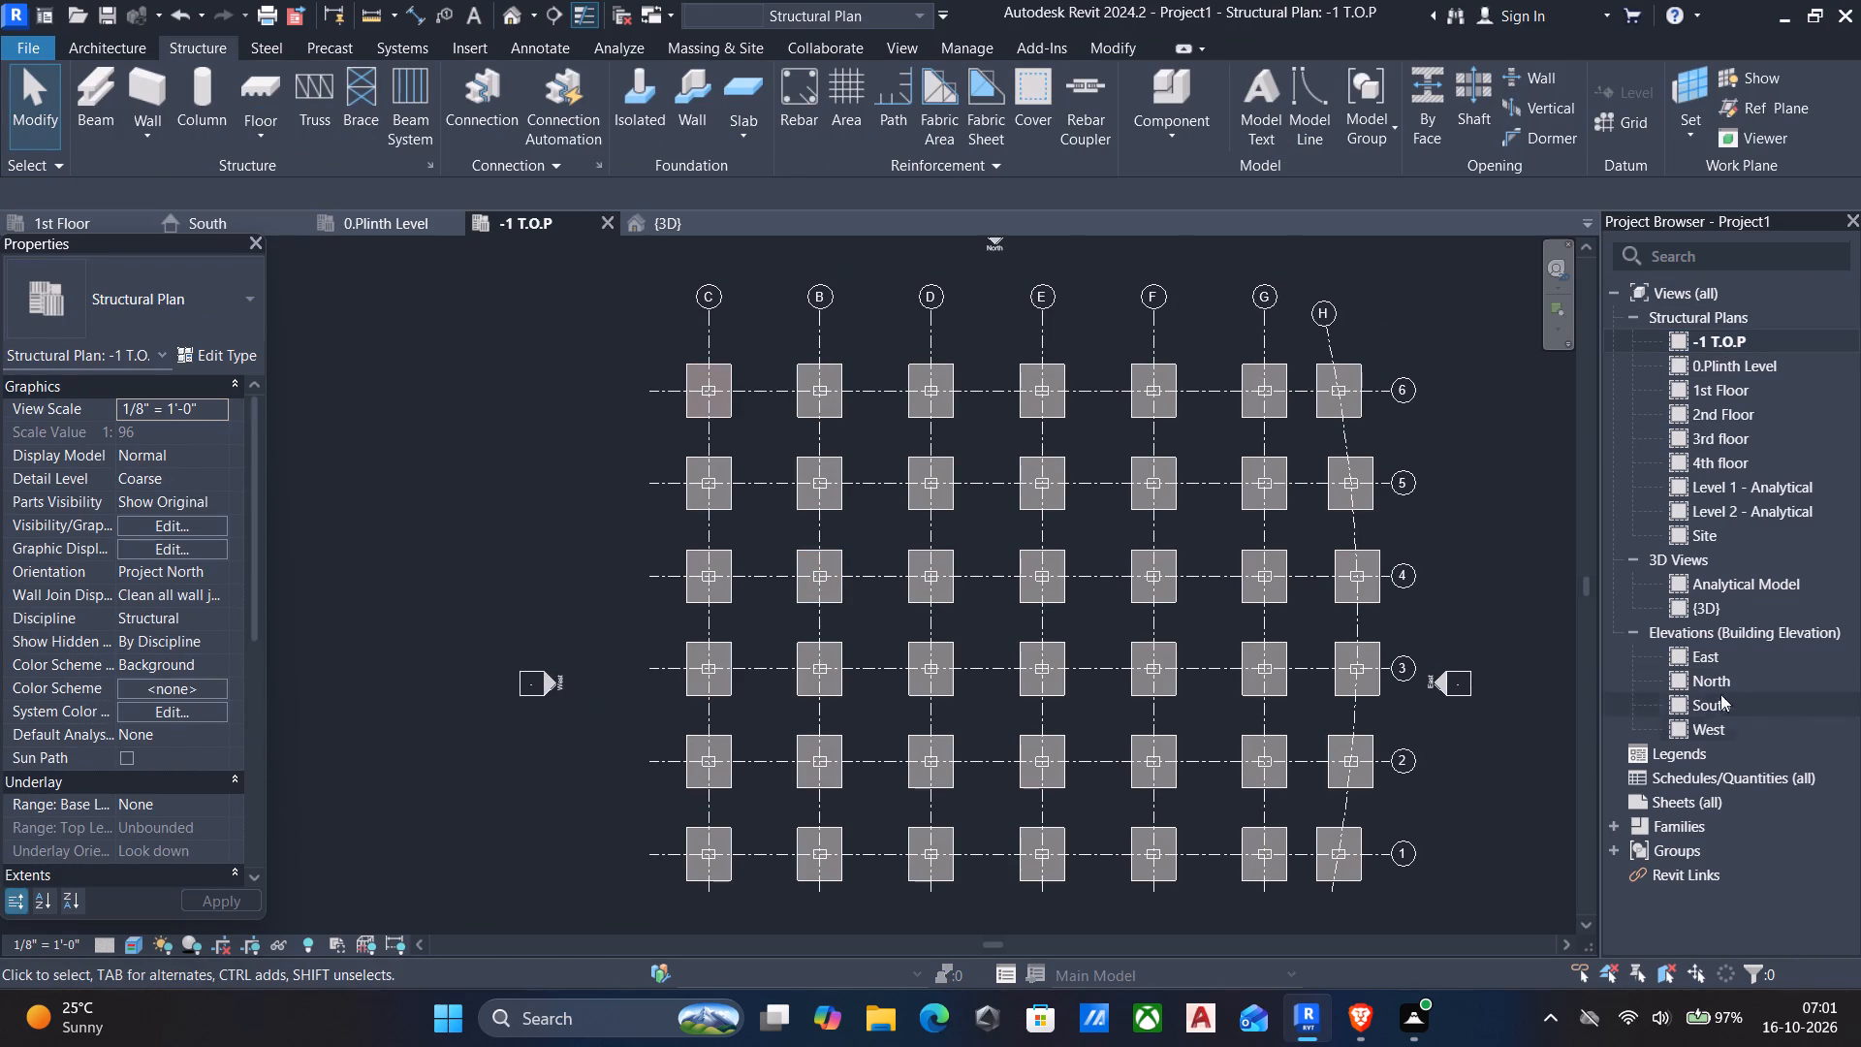
{"action": "left_click", "coordinate": [501, 19]}
{"action": "middle_click_drag", "start_coordinate": [785, 565], "coordinate": [701, 471]}
{"action": "scroll", "coordinate": [704, 513], "scroll_direction": "down", "scroll_amount": 2}
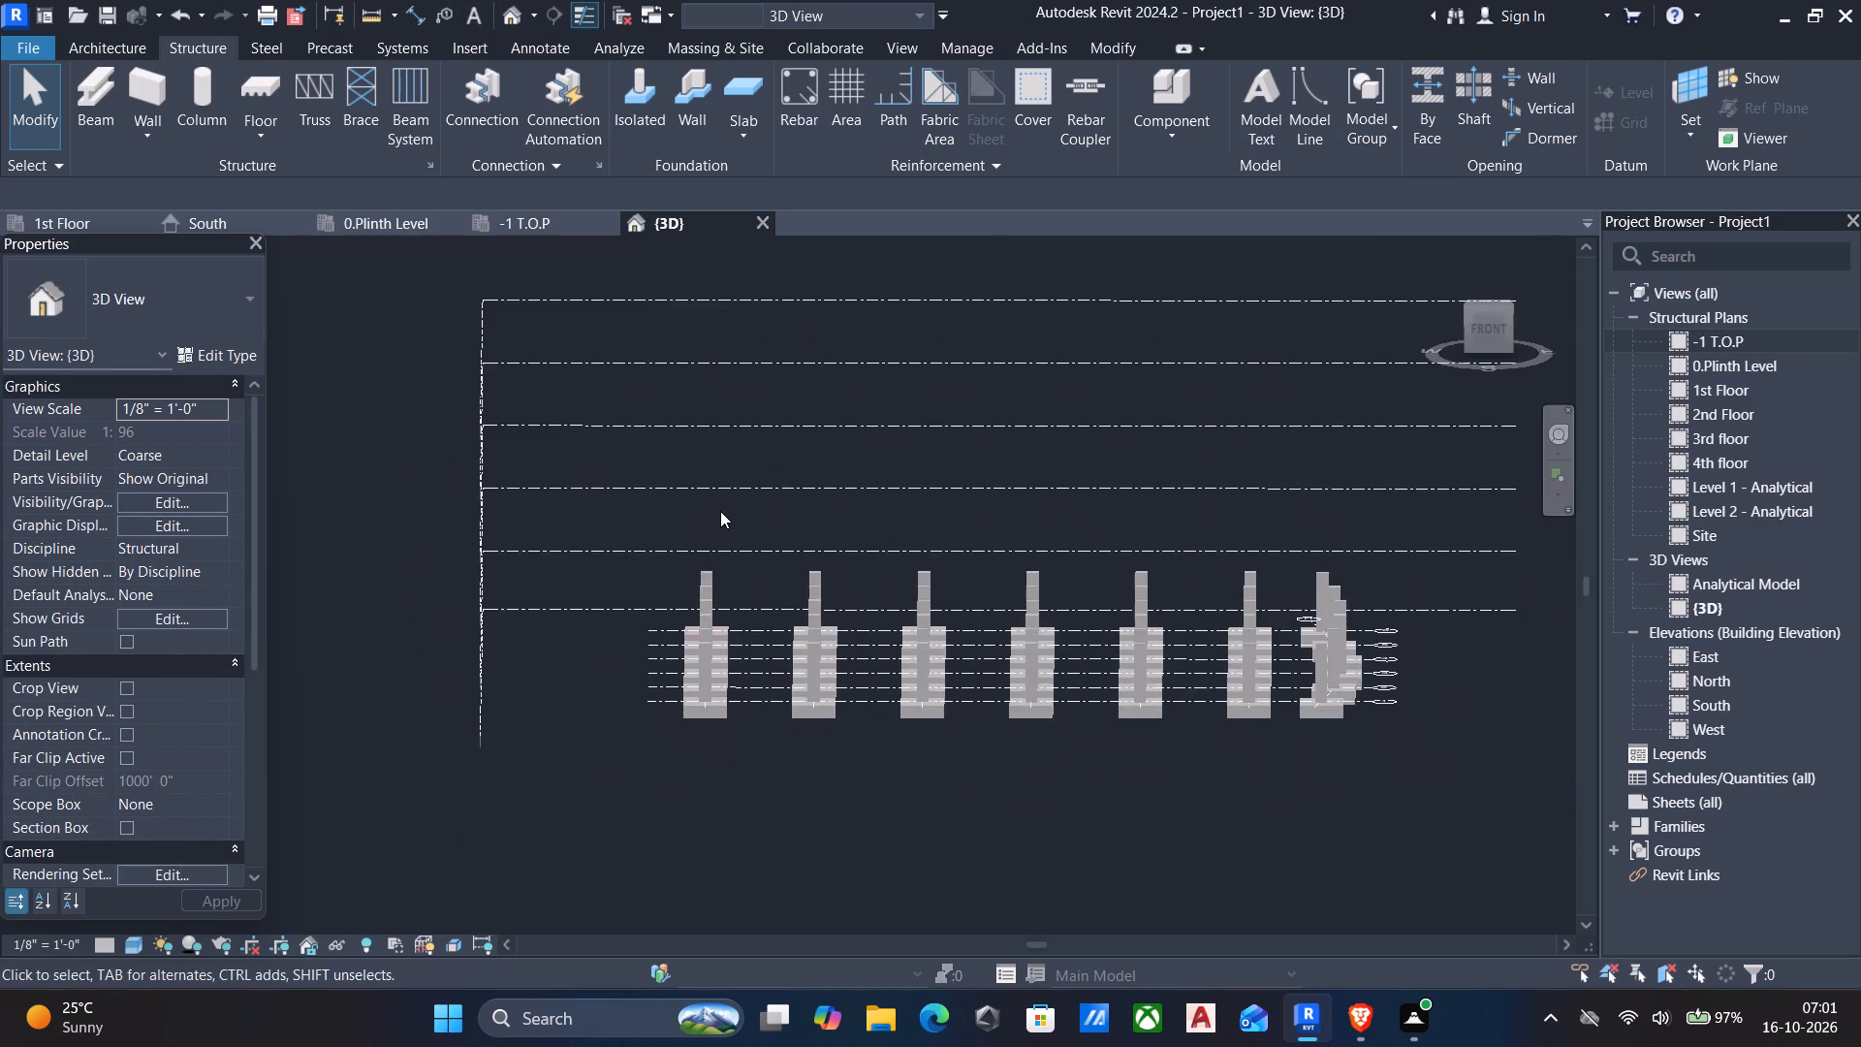
{"action": "middle_click_drag", "start_coordinate": [721, 512], "coordinate": [637, 417], "text": "shift"}
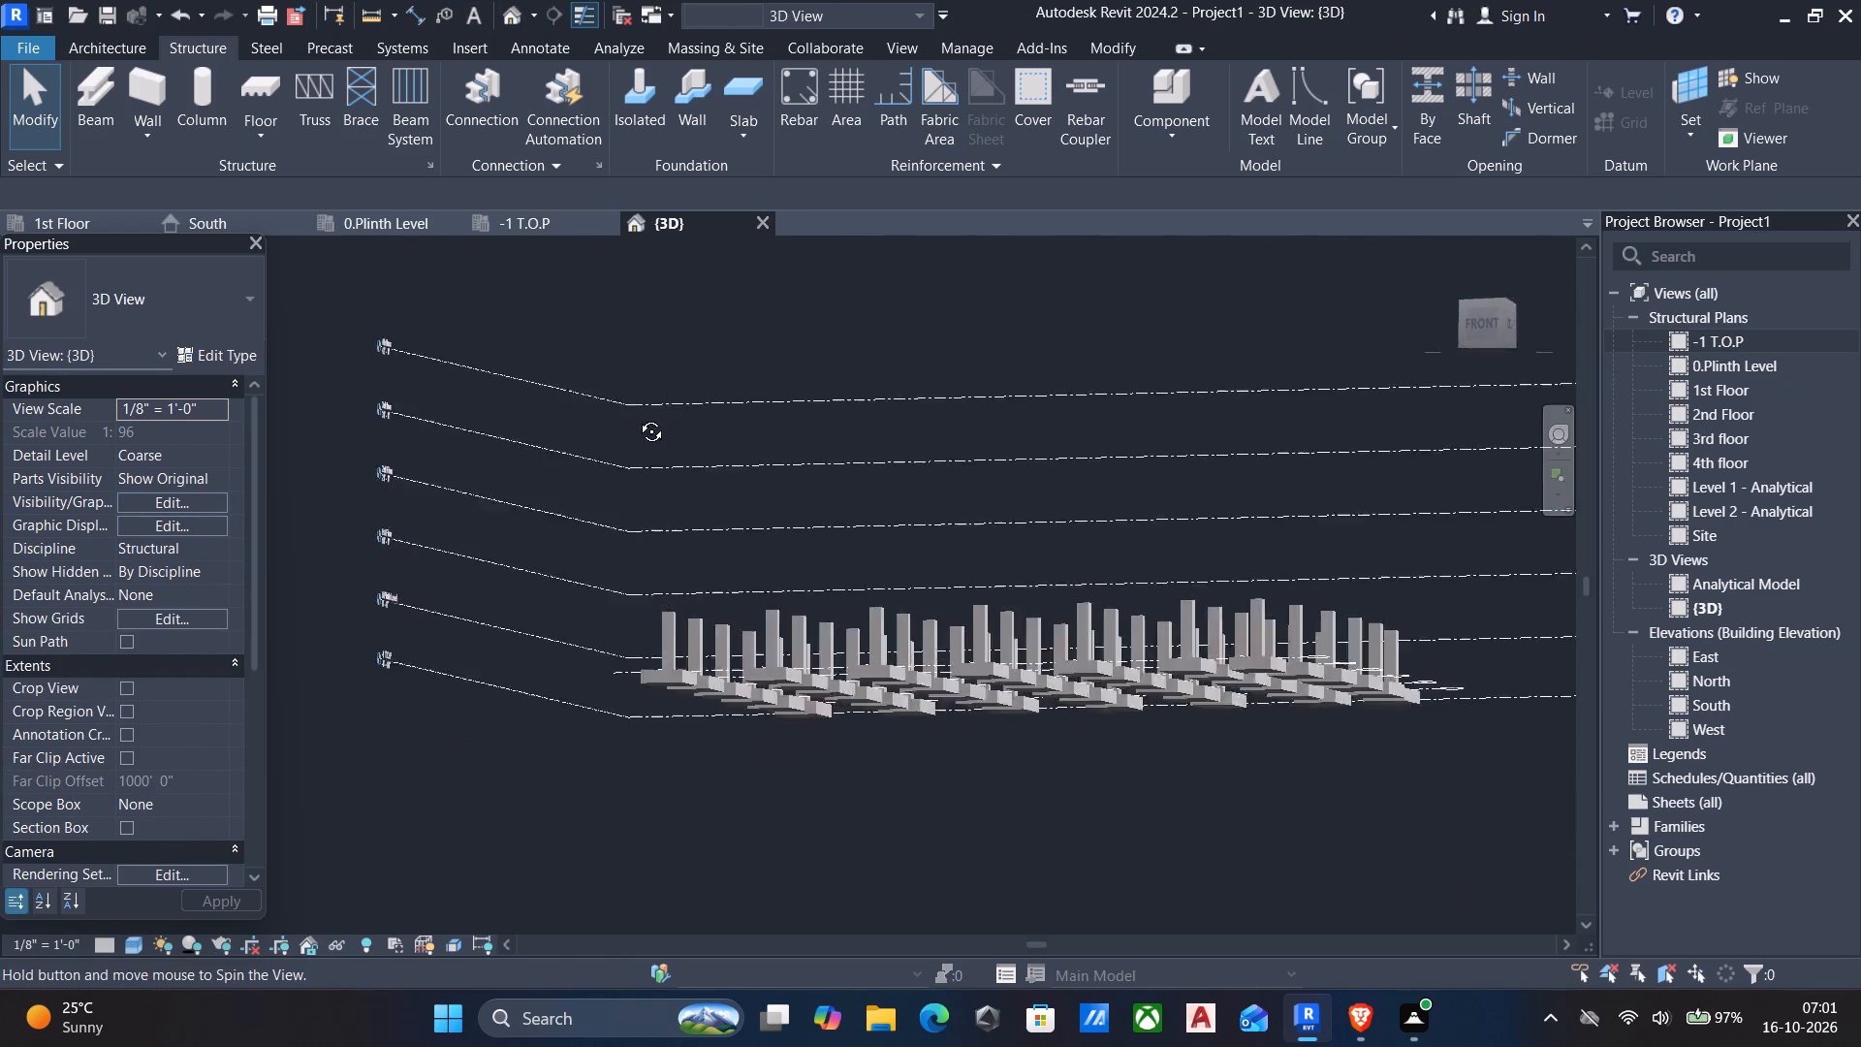
{"action": "middle_click_drag", "start_coordinate": [637, 417], "coordinate": [763, 607], "text": "shift"}
{"action": "middle_click_drag", "start_coordinate": [806, 756], "coordinate": [812, 682]}
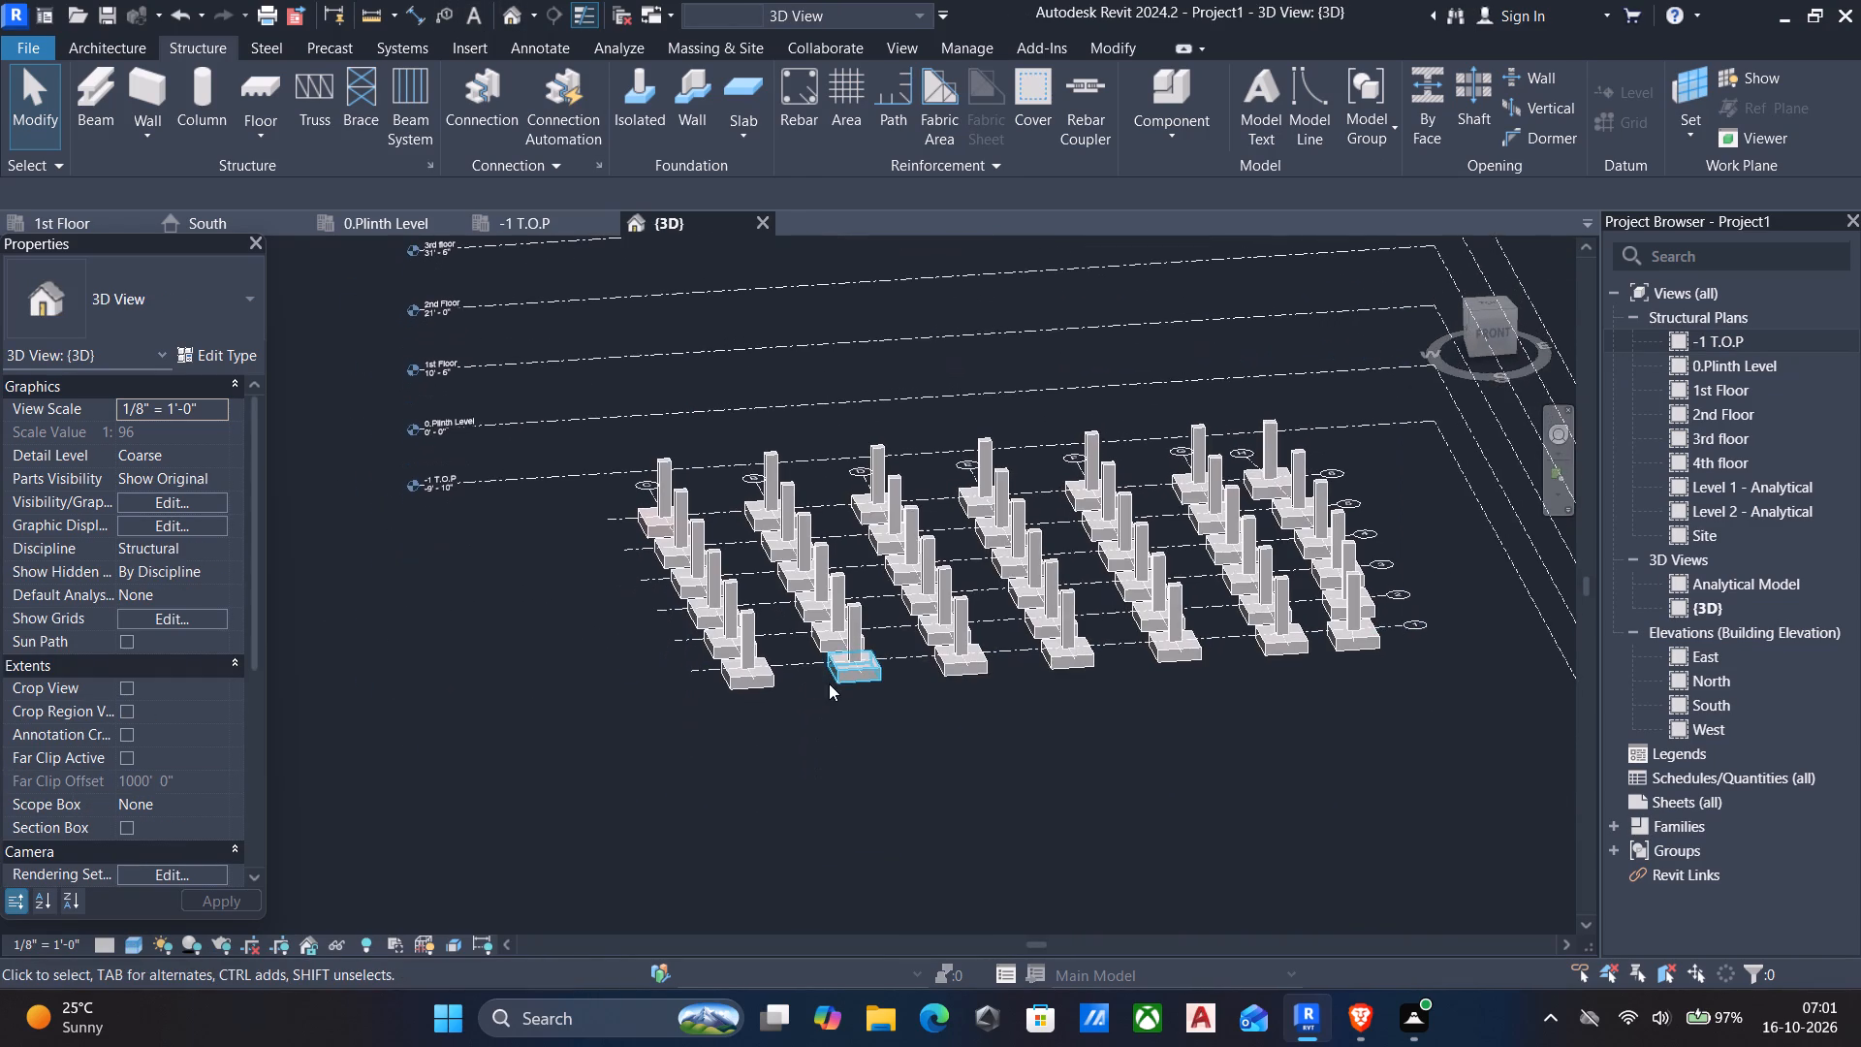
{"action": "scroll", "coordinate": [846, 678], "scroll_direction": "up", "scroll_amount": 4}
{"action": "left_click", "coordinate": [867, 573]}
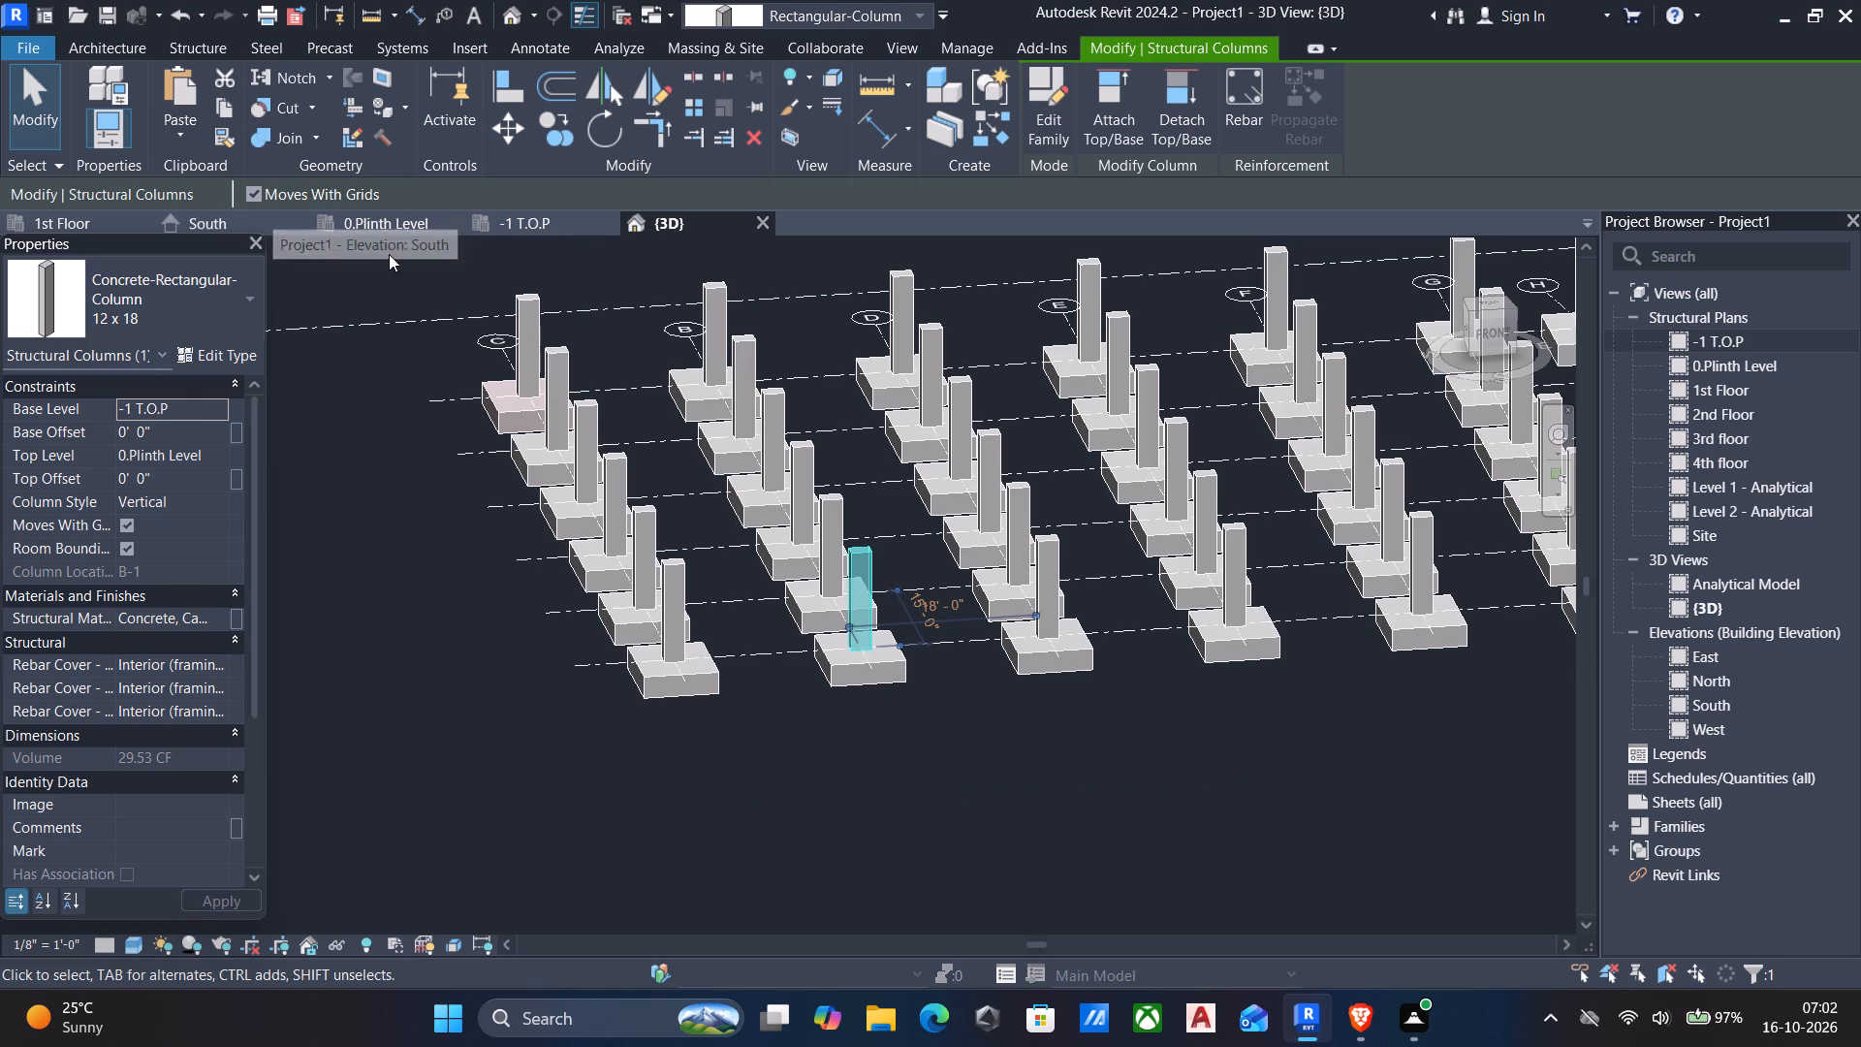
{"action": "double_click", "coordinate": [1745, 699]}
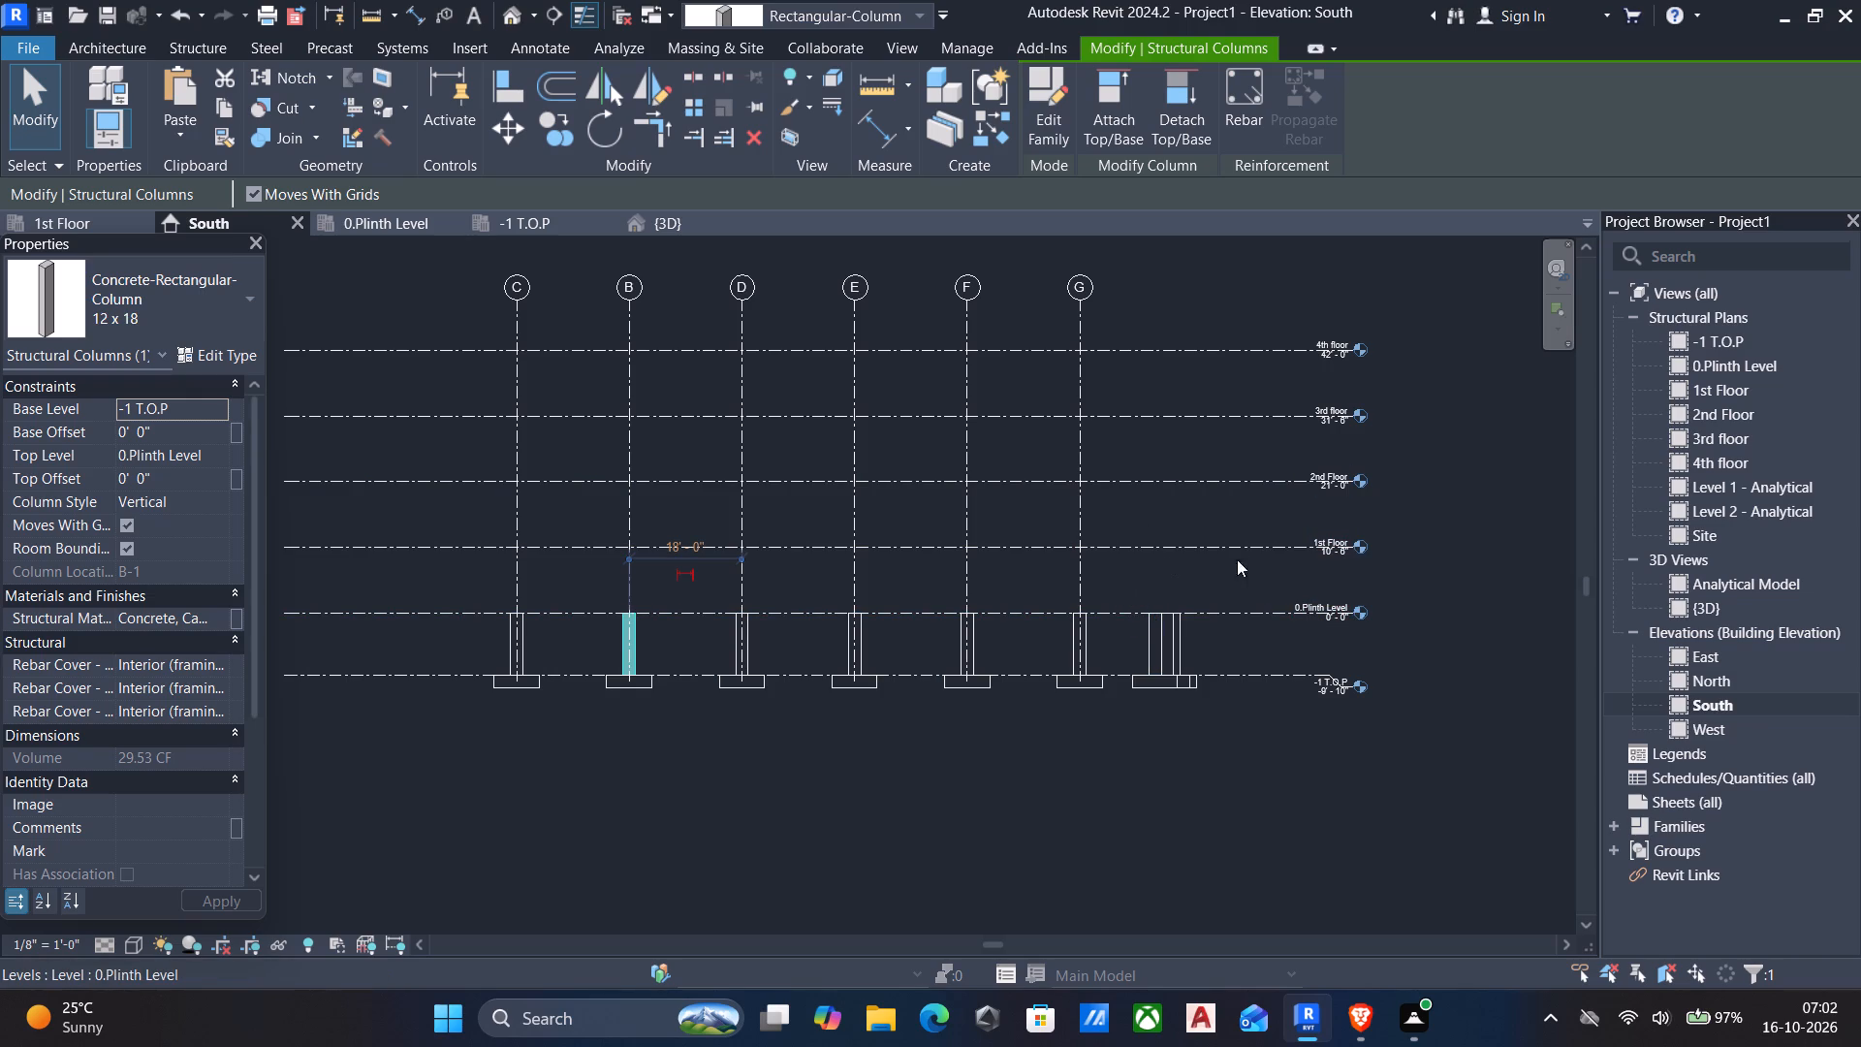
{"action": "scroll", "coordinate": [1299, 600], "scroll_direction": "up", "scroll_amount": 3}
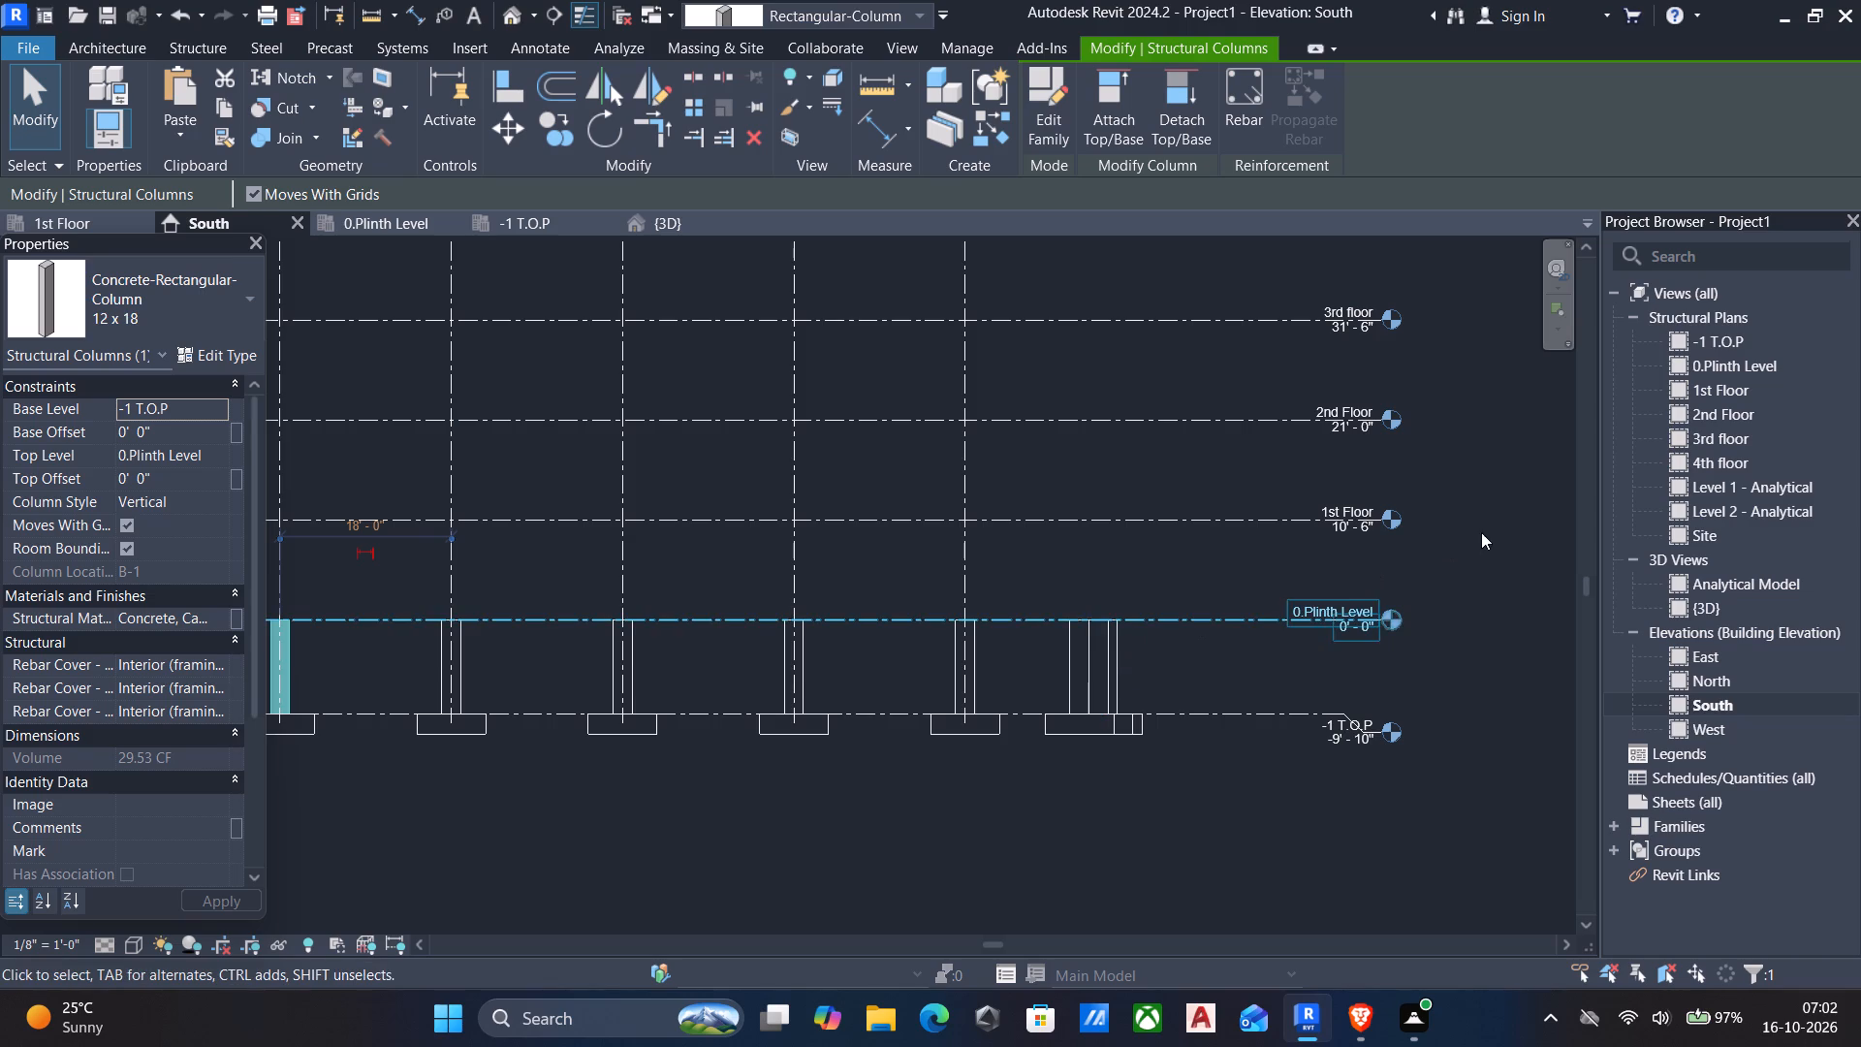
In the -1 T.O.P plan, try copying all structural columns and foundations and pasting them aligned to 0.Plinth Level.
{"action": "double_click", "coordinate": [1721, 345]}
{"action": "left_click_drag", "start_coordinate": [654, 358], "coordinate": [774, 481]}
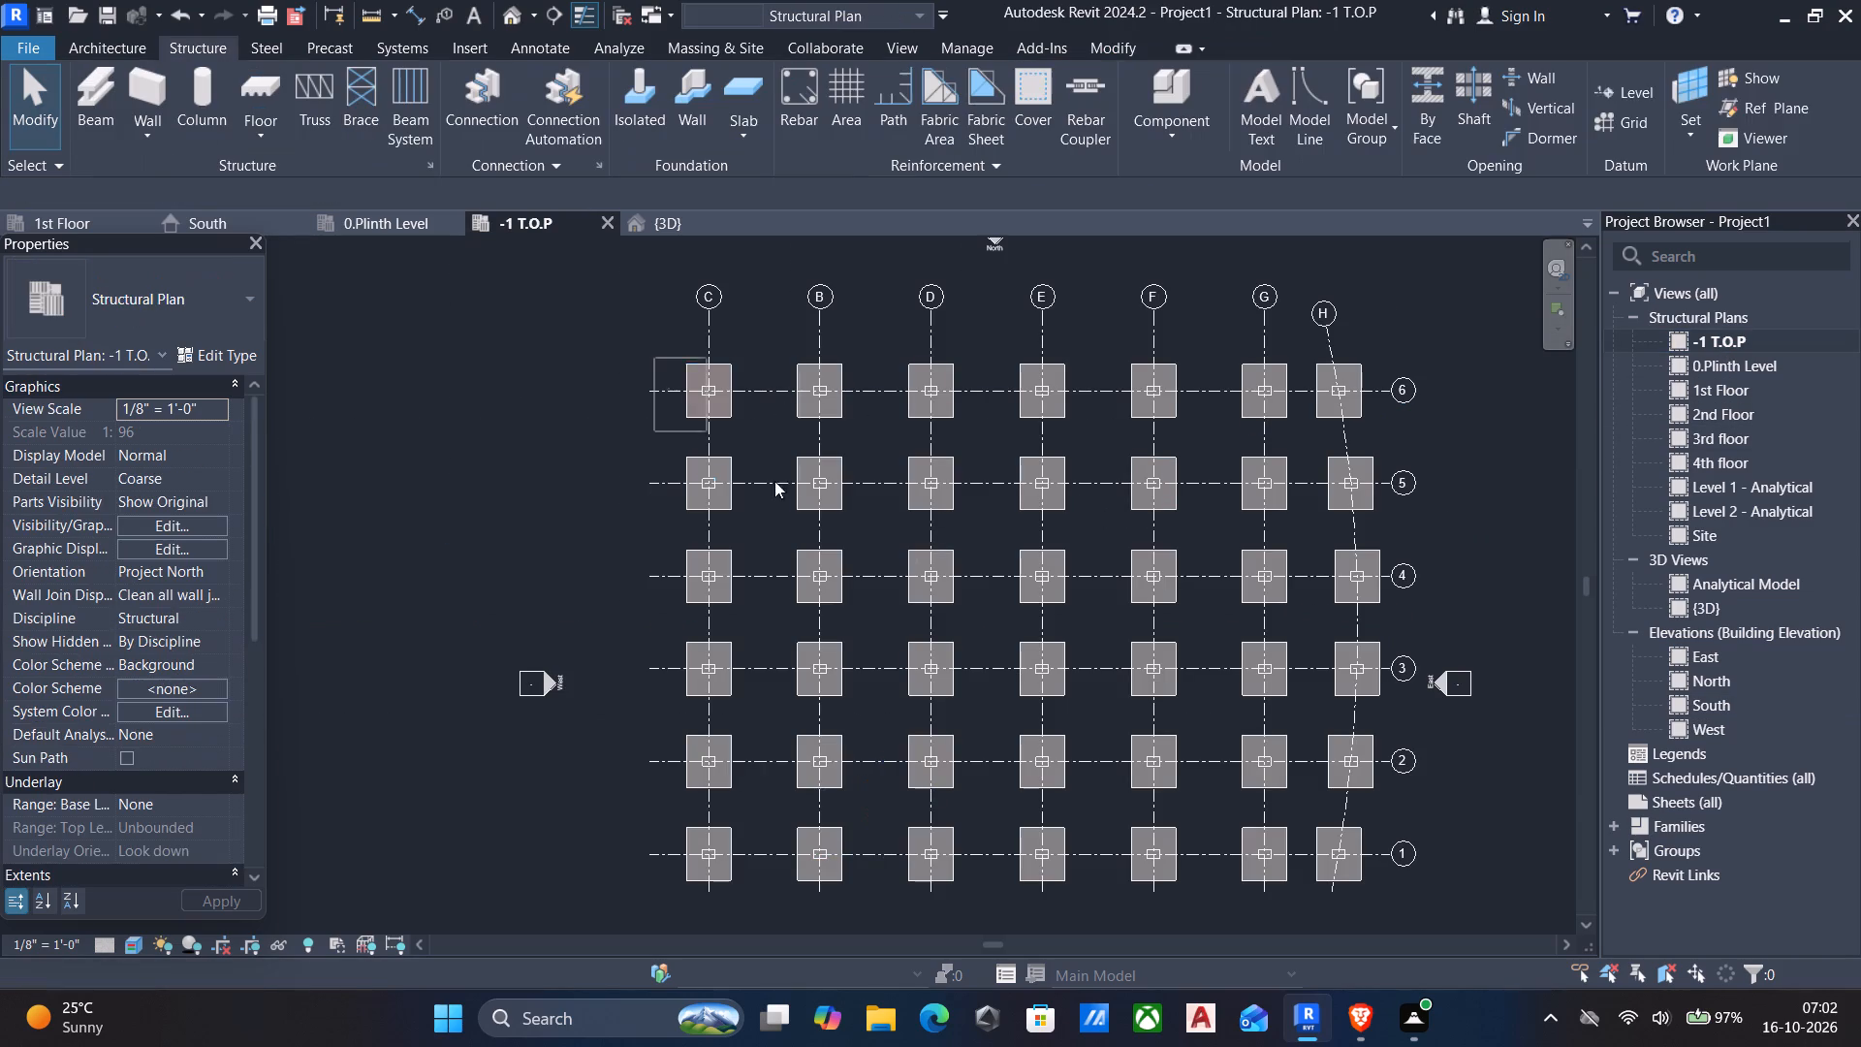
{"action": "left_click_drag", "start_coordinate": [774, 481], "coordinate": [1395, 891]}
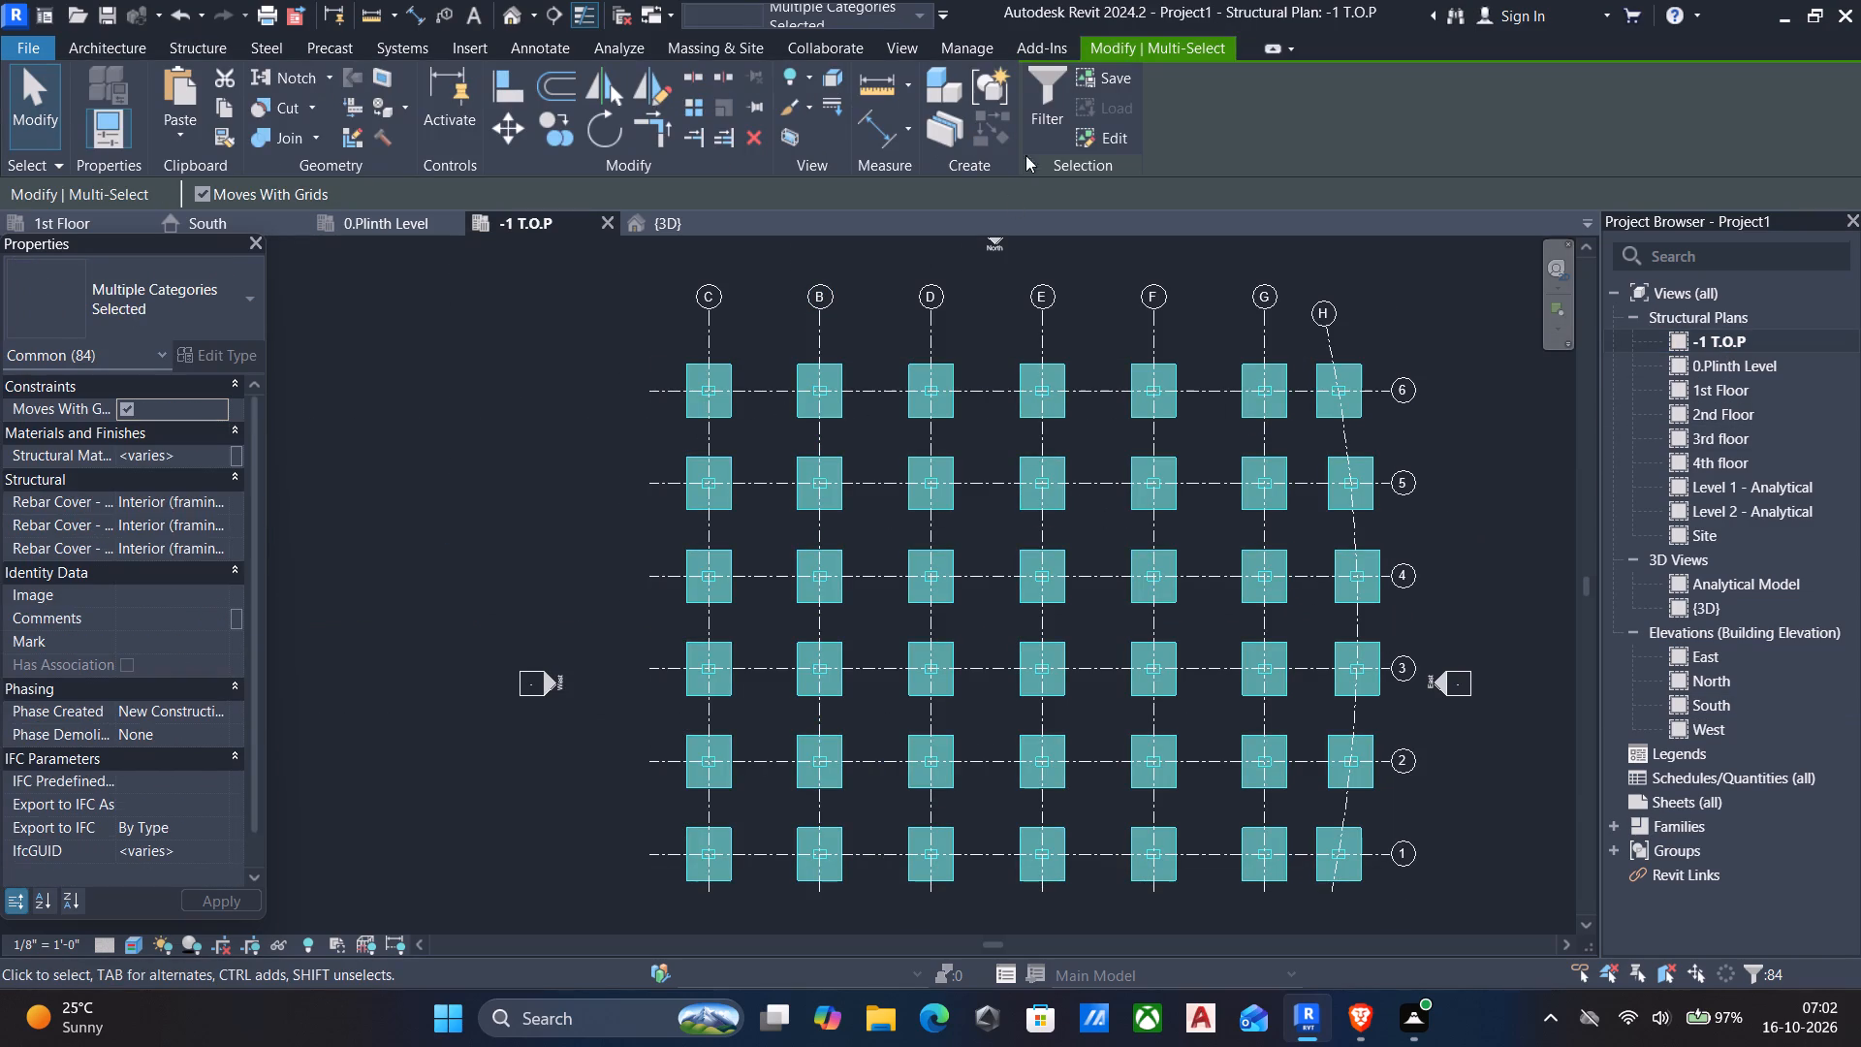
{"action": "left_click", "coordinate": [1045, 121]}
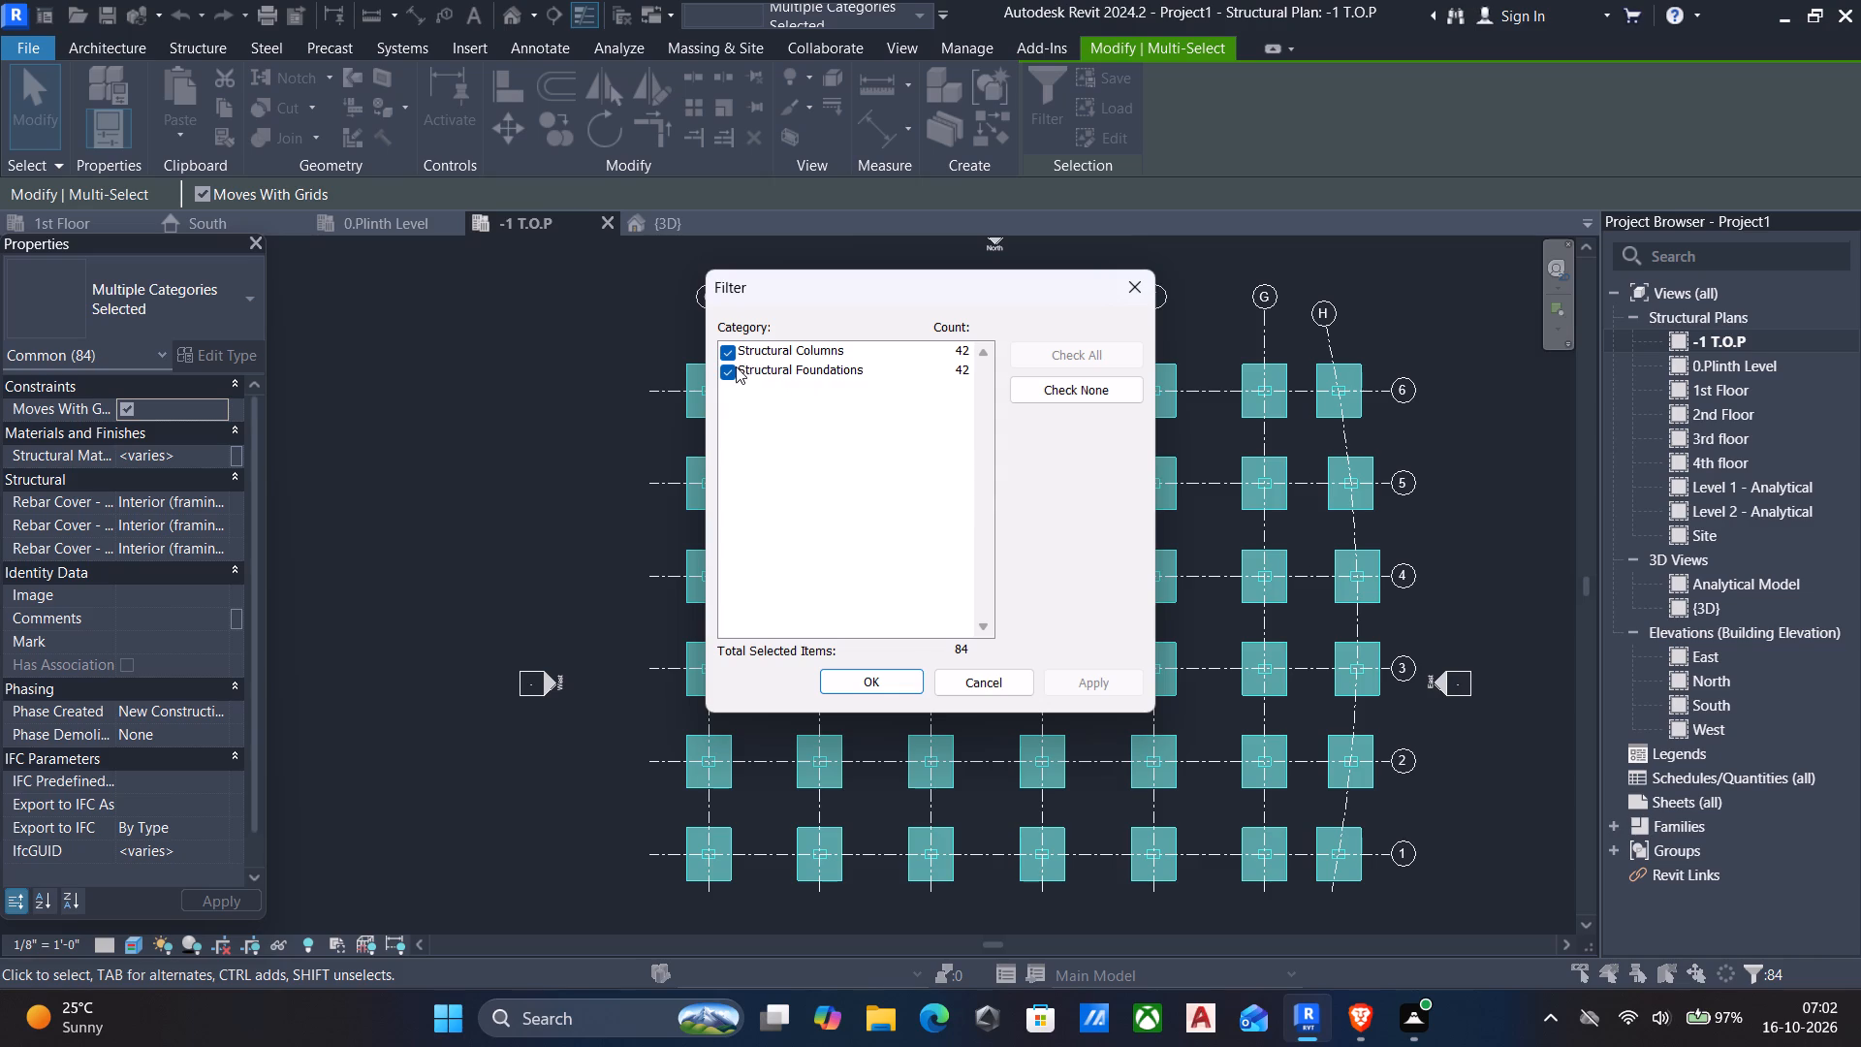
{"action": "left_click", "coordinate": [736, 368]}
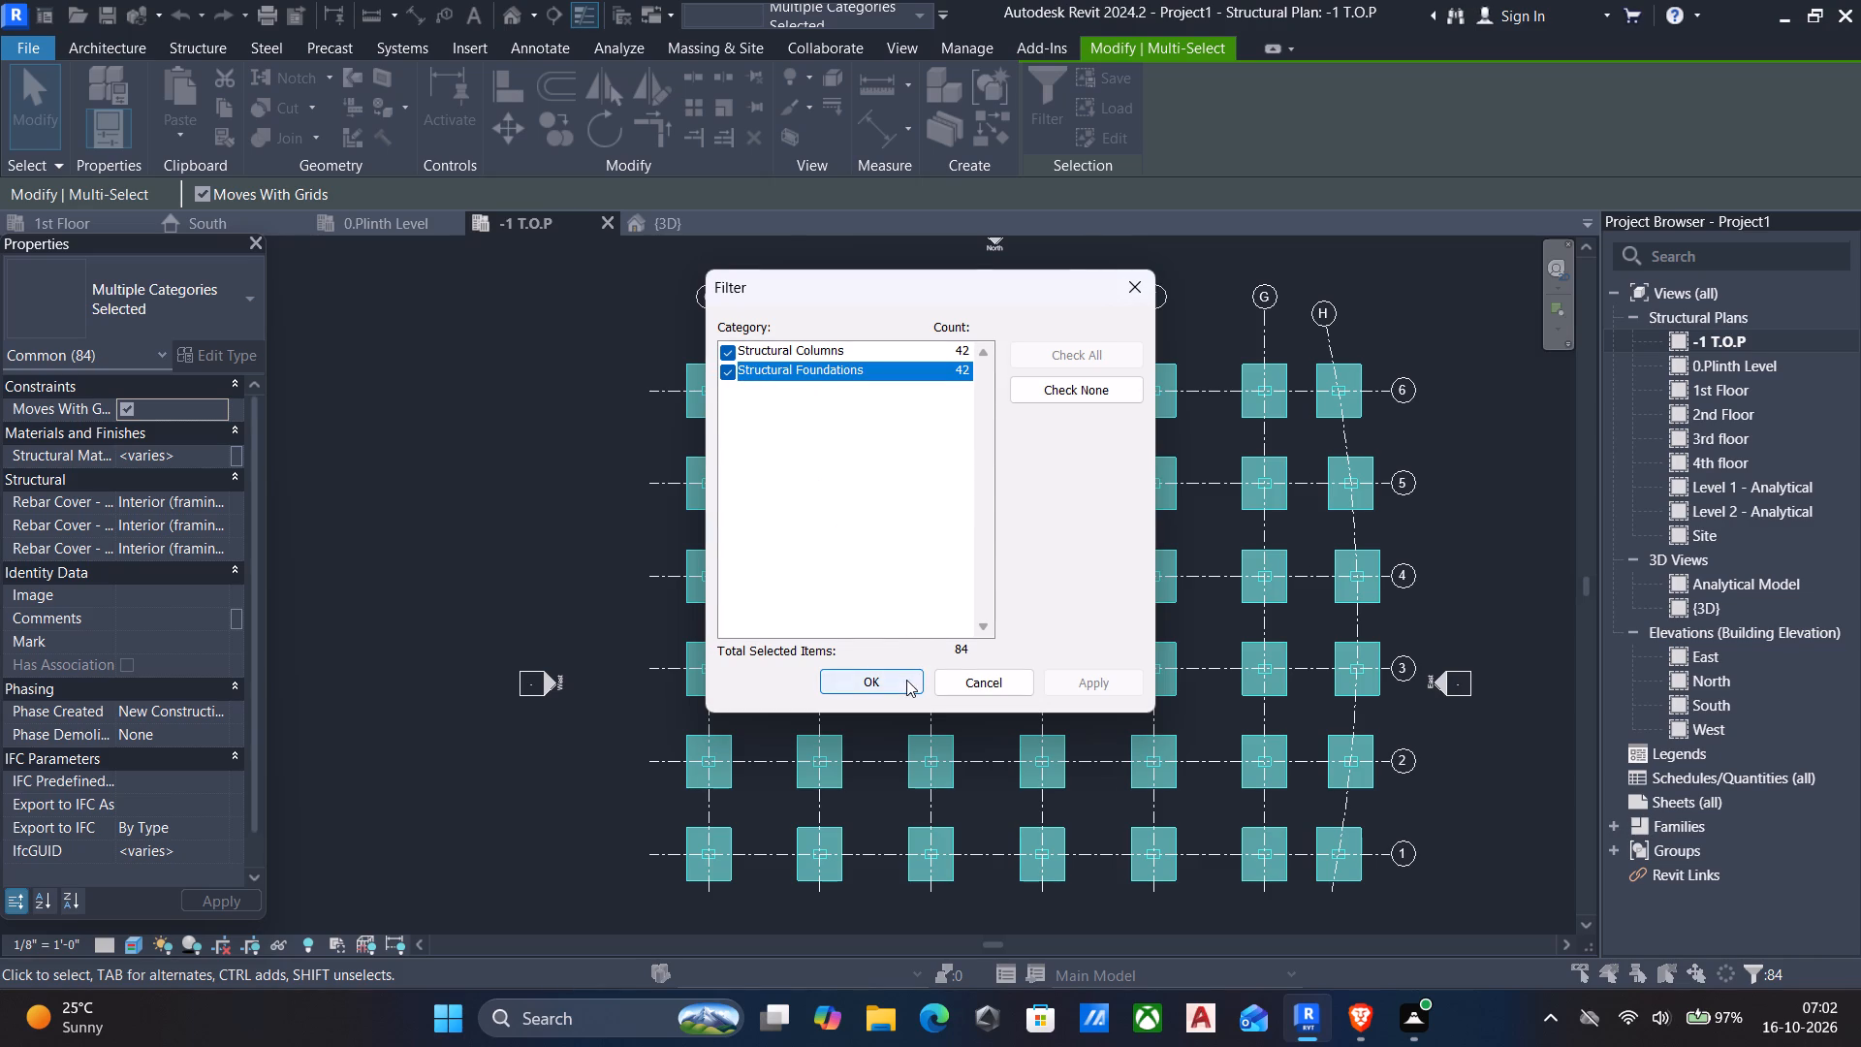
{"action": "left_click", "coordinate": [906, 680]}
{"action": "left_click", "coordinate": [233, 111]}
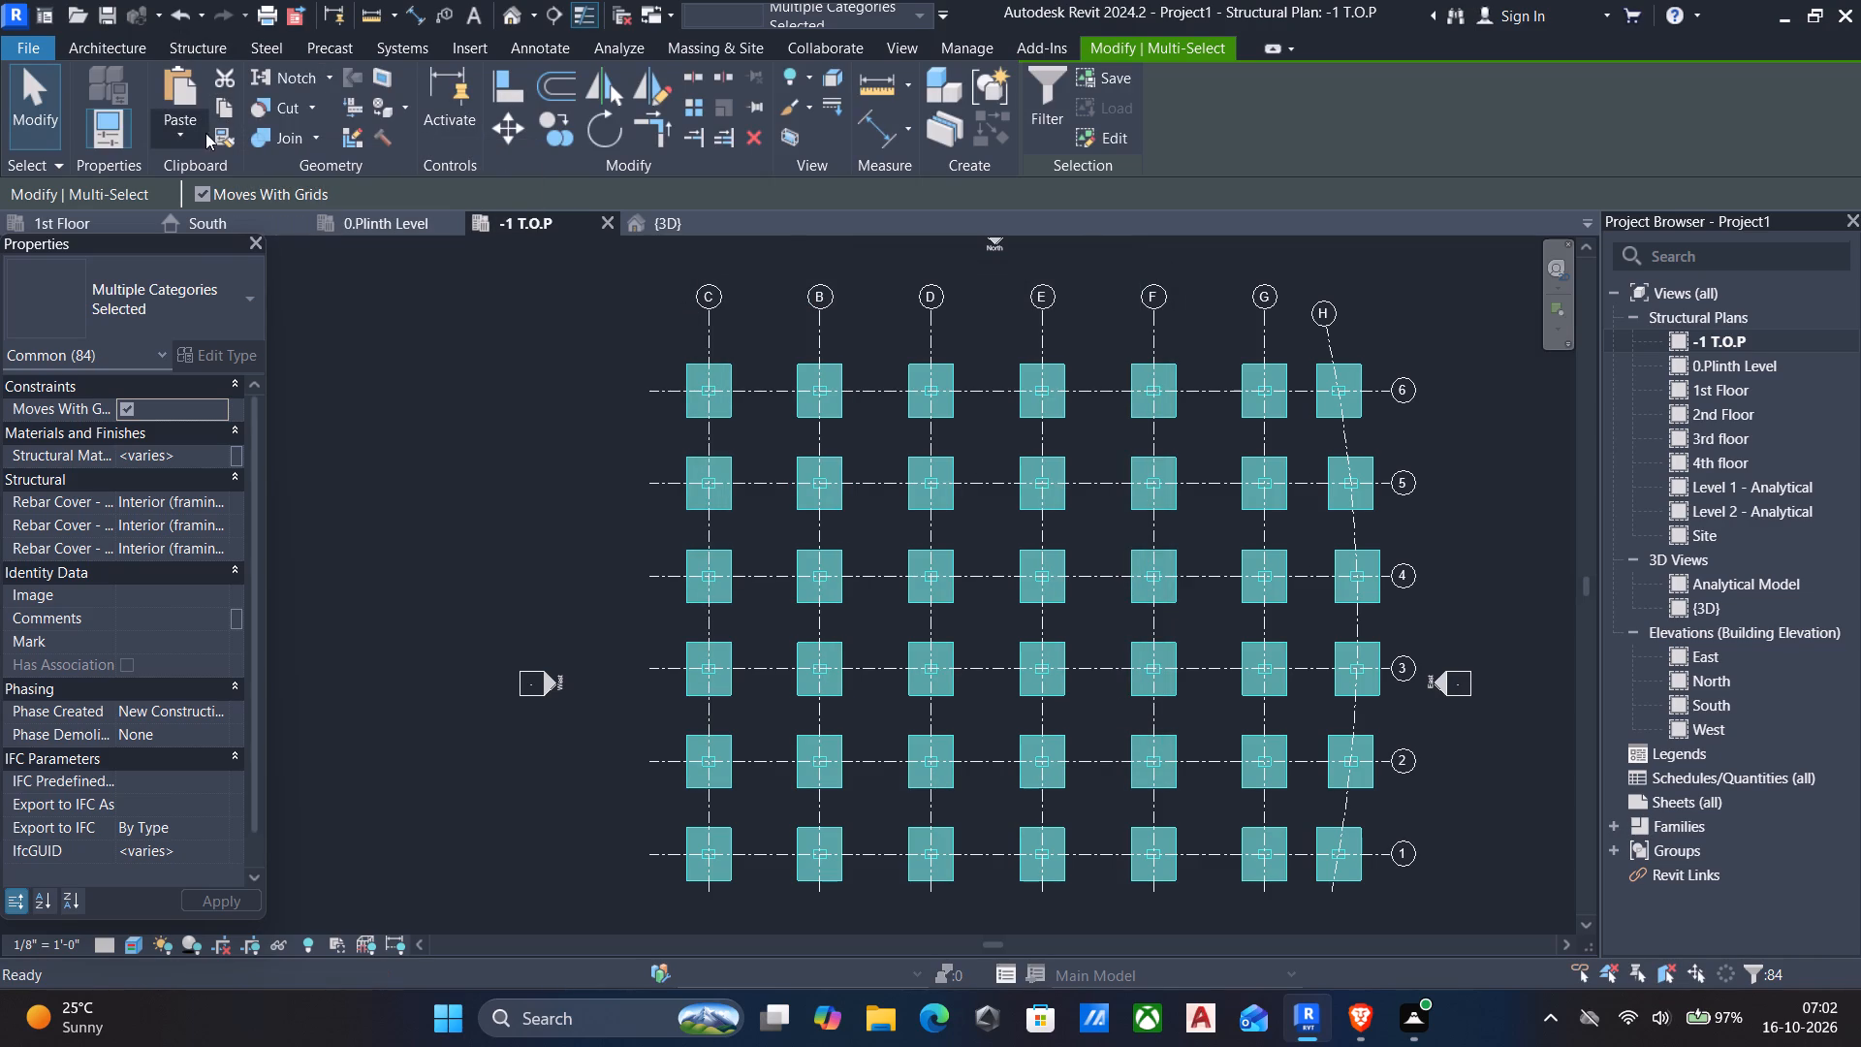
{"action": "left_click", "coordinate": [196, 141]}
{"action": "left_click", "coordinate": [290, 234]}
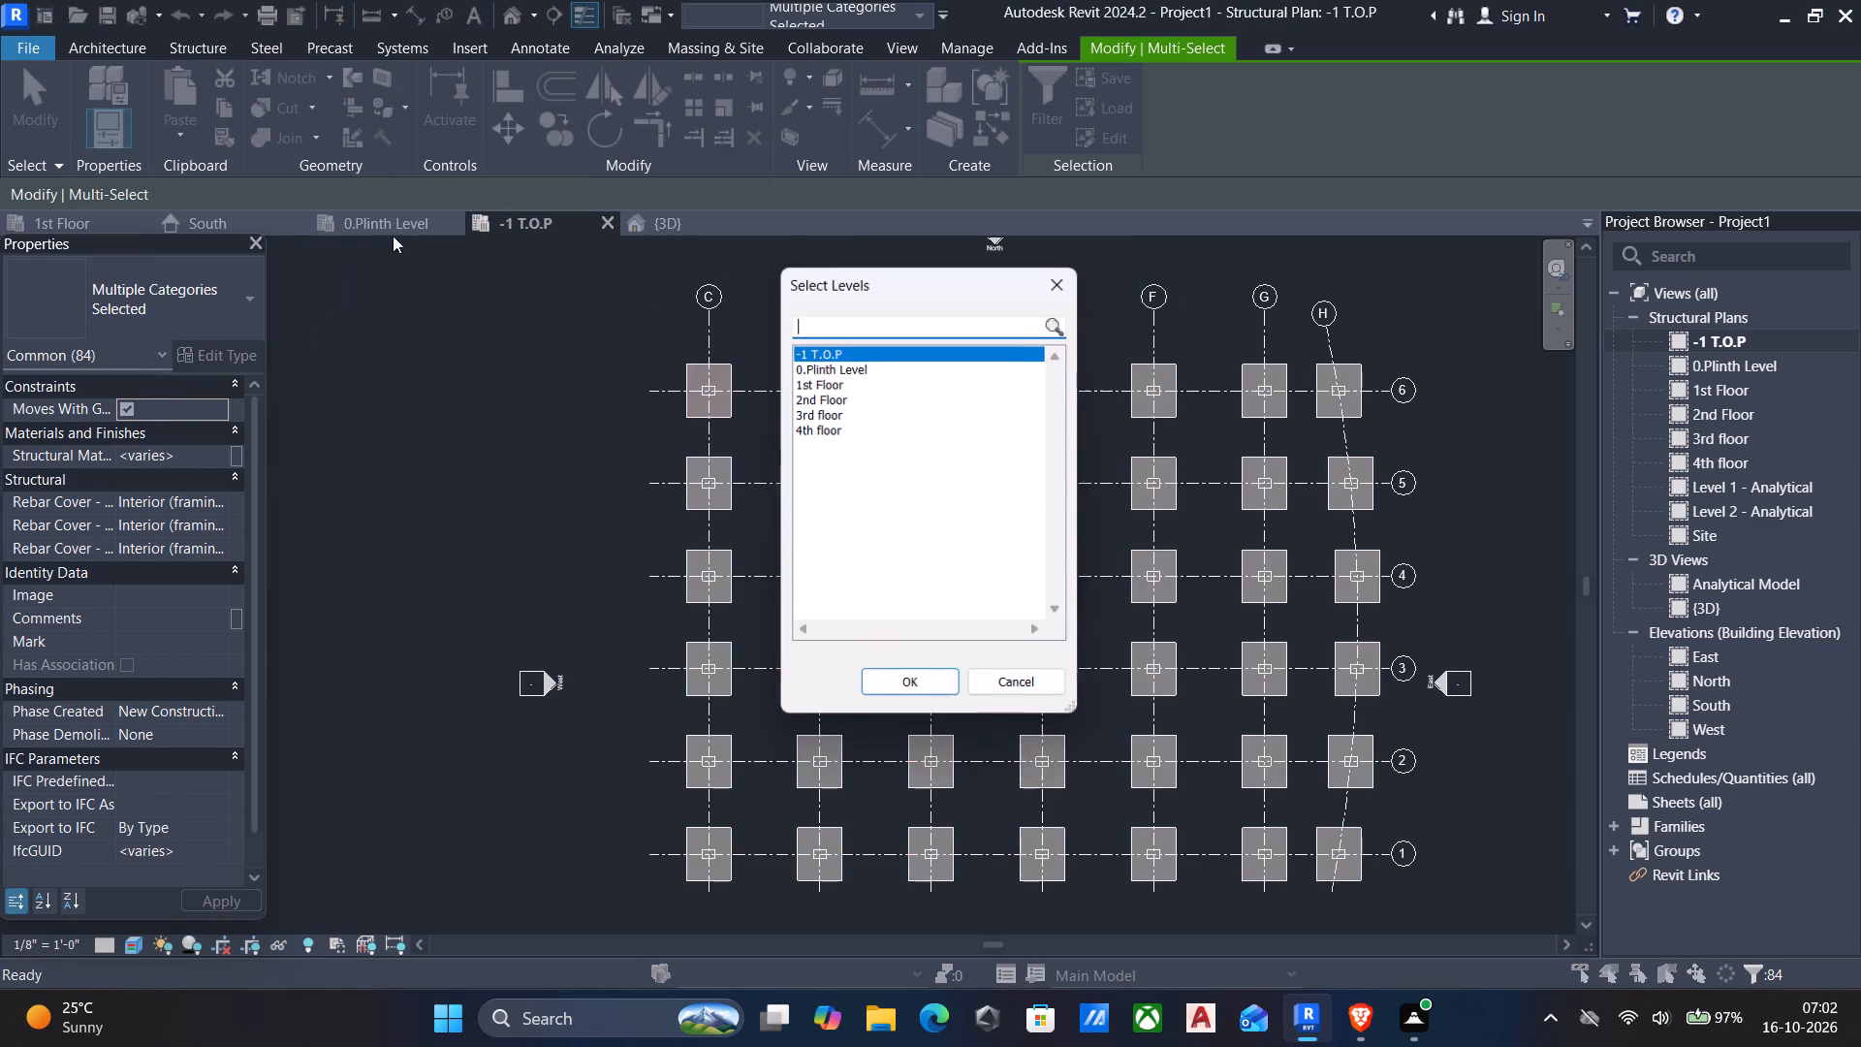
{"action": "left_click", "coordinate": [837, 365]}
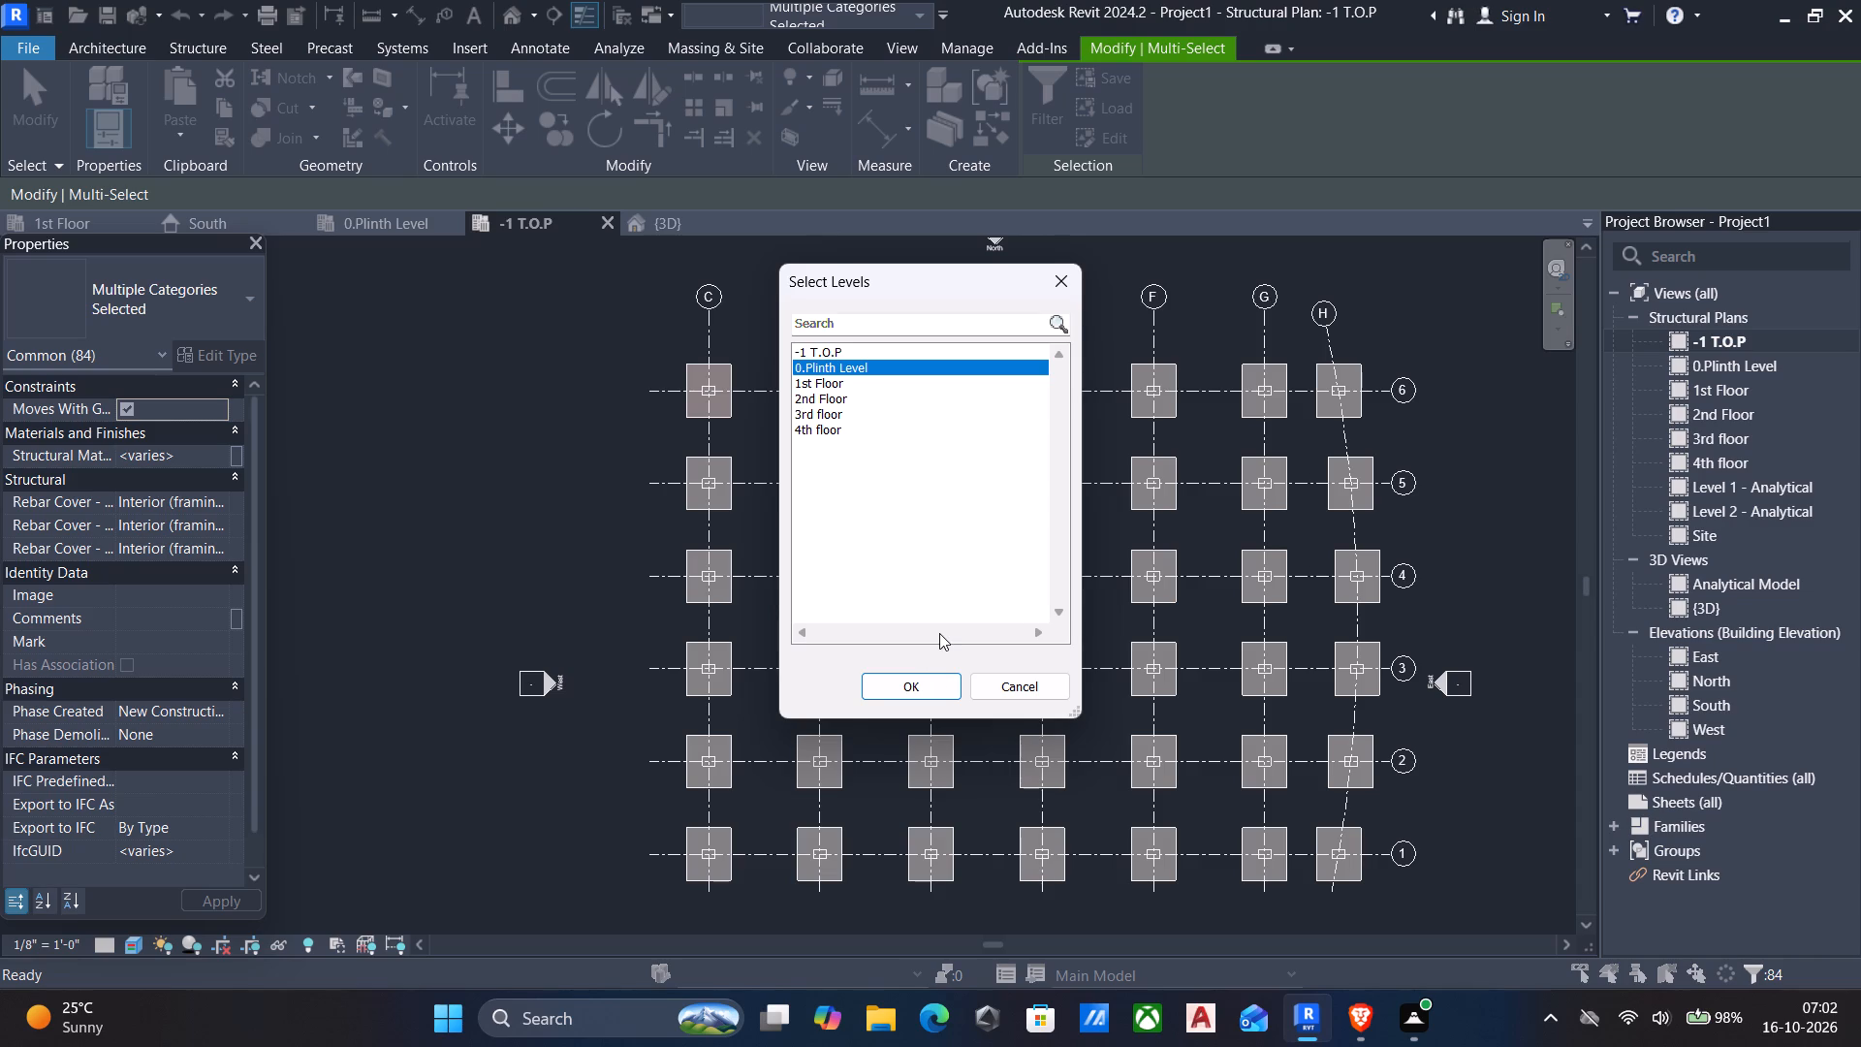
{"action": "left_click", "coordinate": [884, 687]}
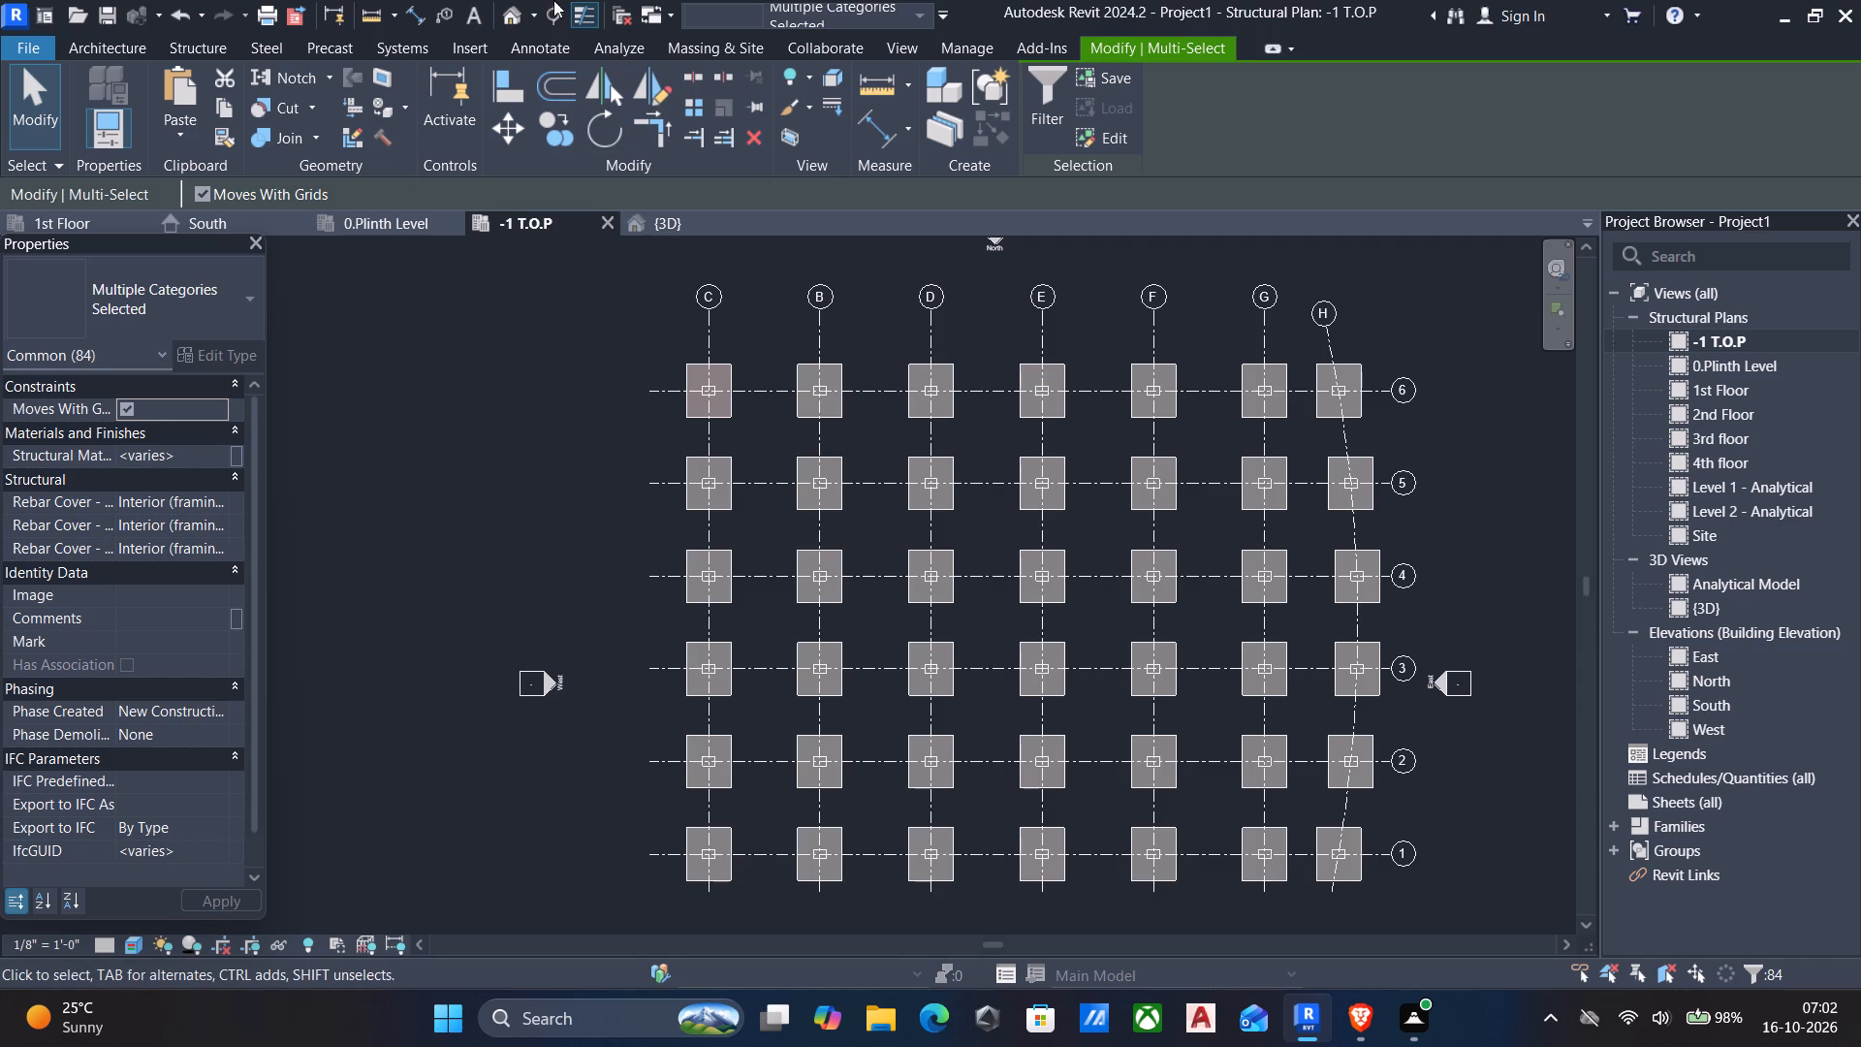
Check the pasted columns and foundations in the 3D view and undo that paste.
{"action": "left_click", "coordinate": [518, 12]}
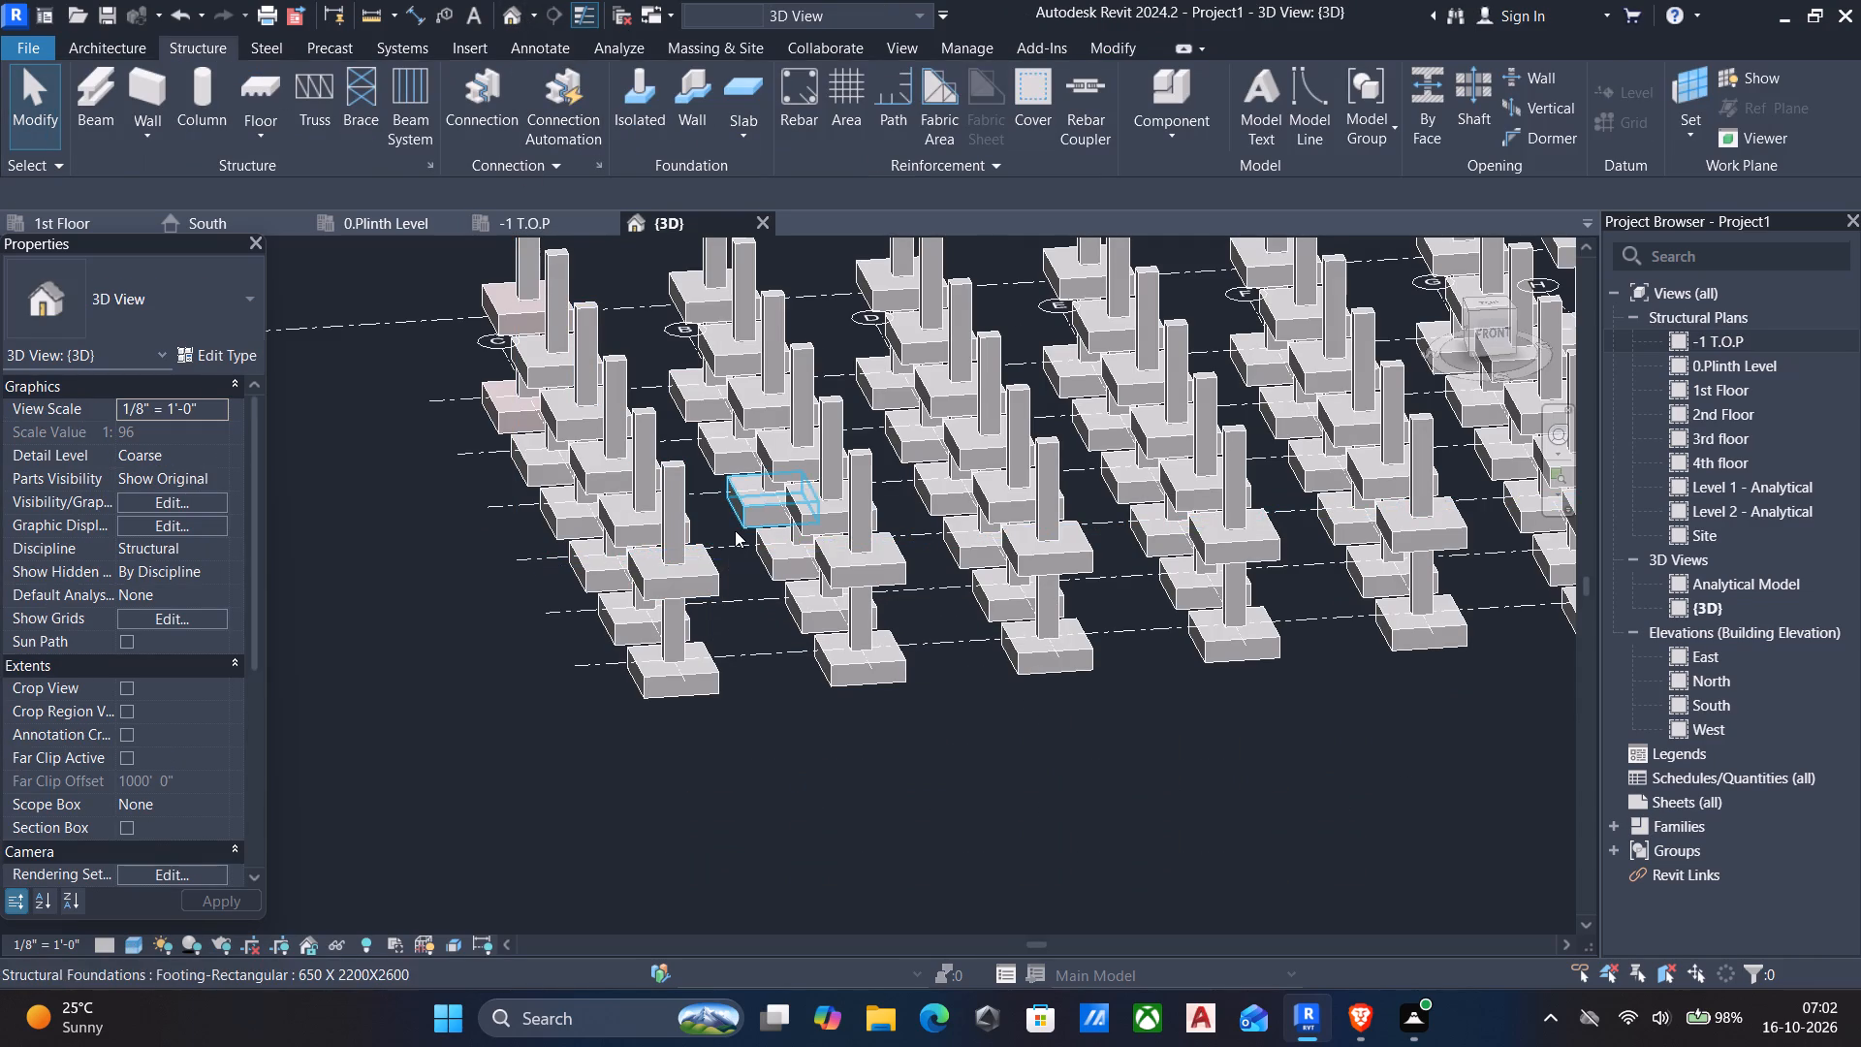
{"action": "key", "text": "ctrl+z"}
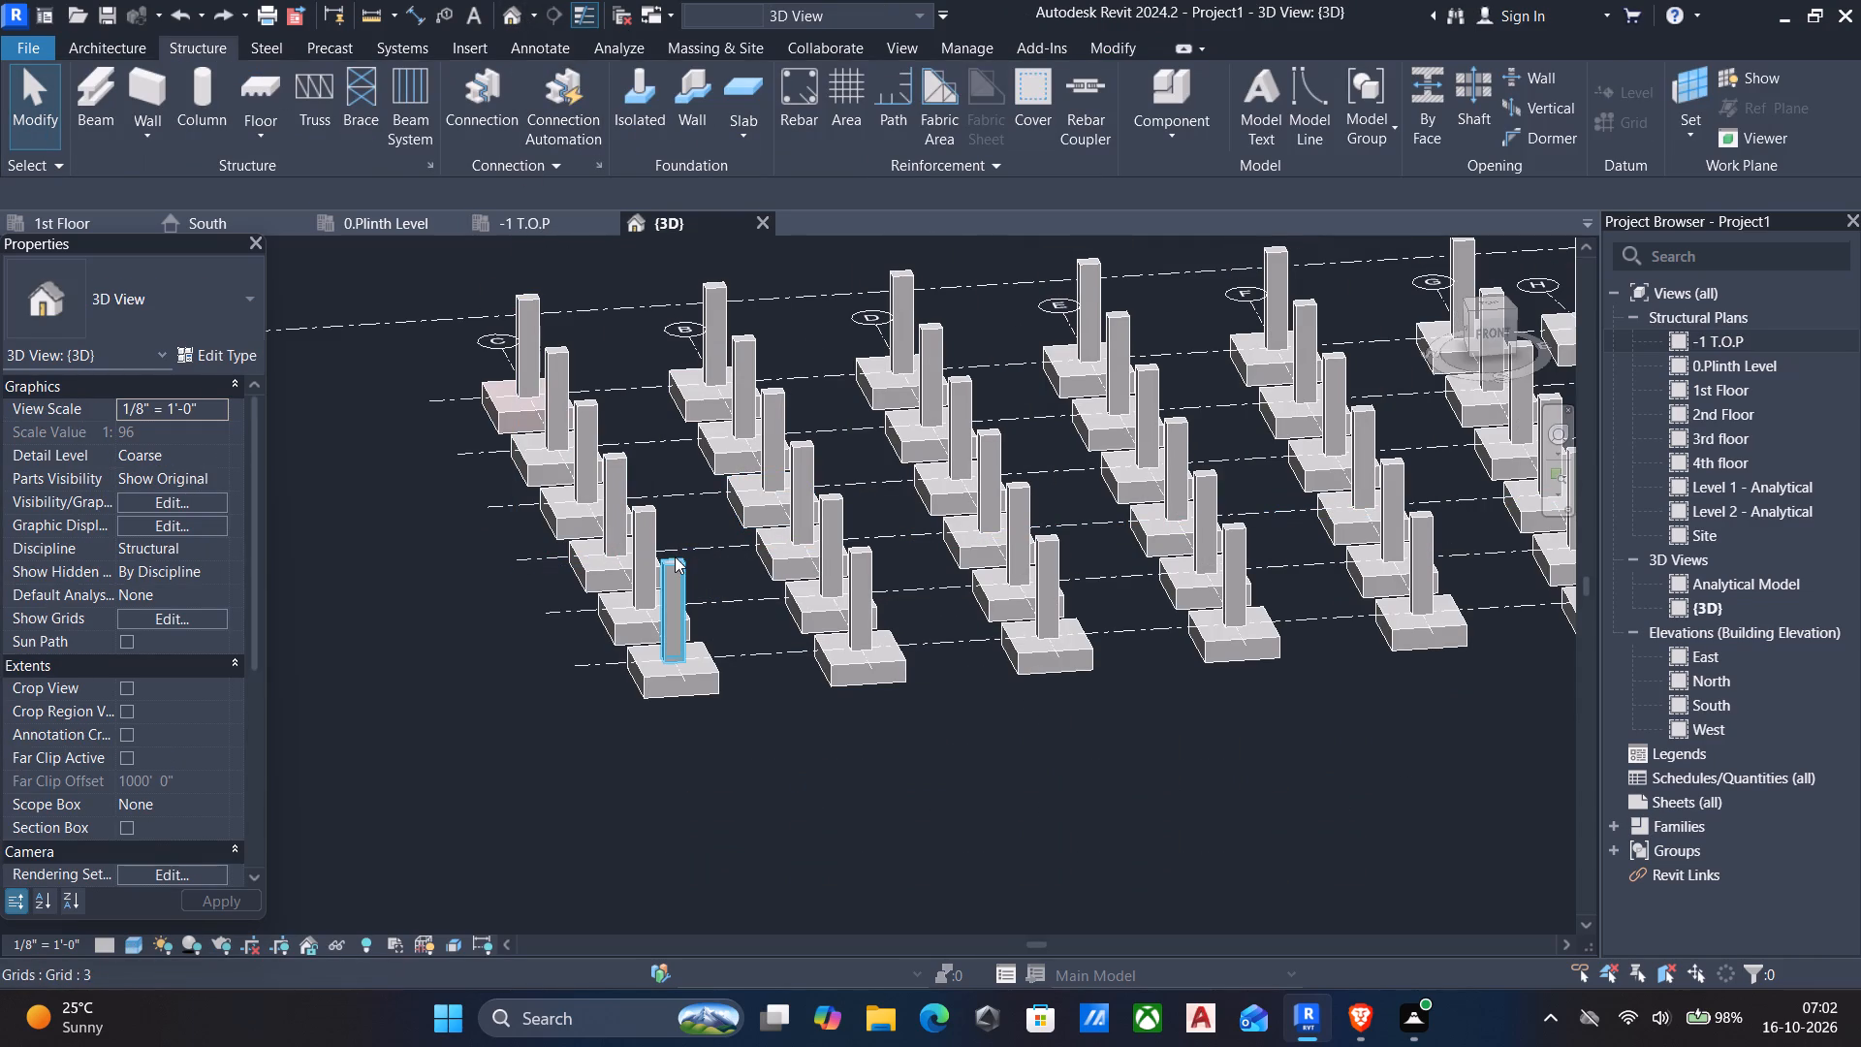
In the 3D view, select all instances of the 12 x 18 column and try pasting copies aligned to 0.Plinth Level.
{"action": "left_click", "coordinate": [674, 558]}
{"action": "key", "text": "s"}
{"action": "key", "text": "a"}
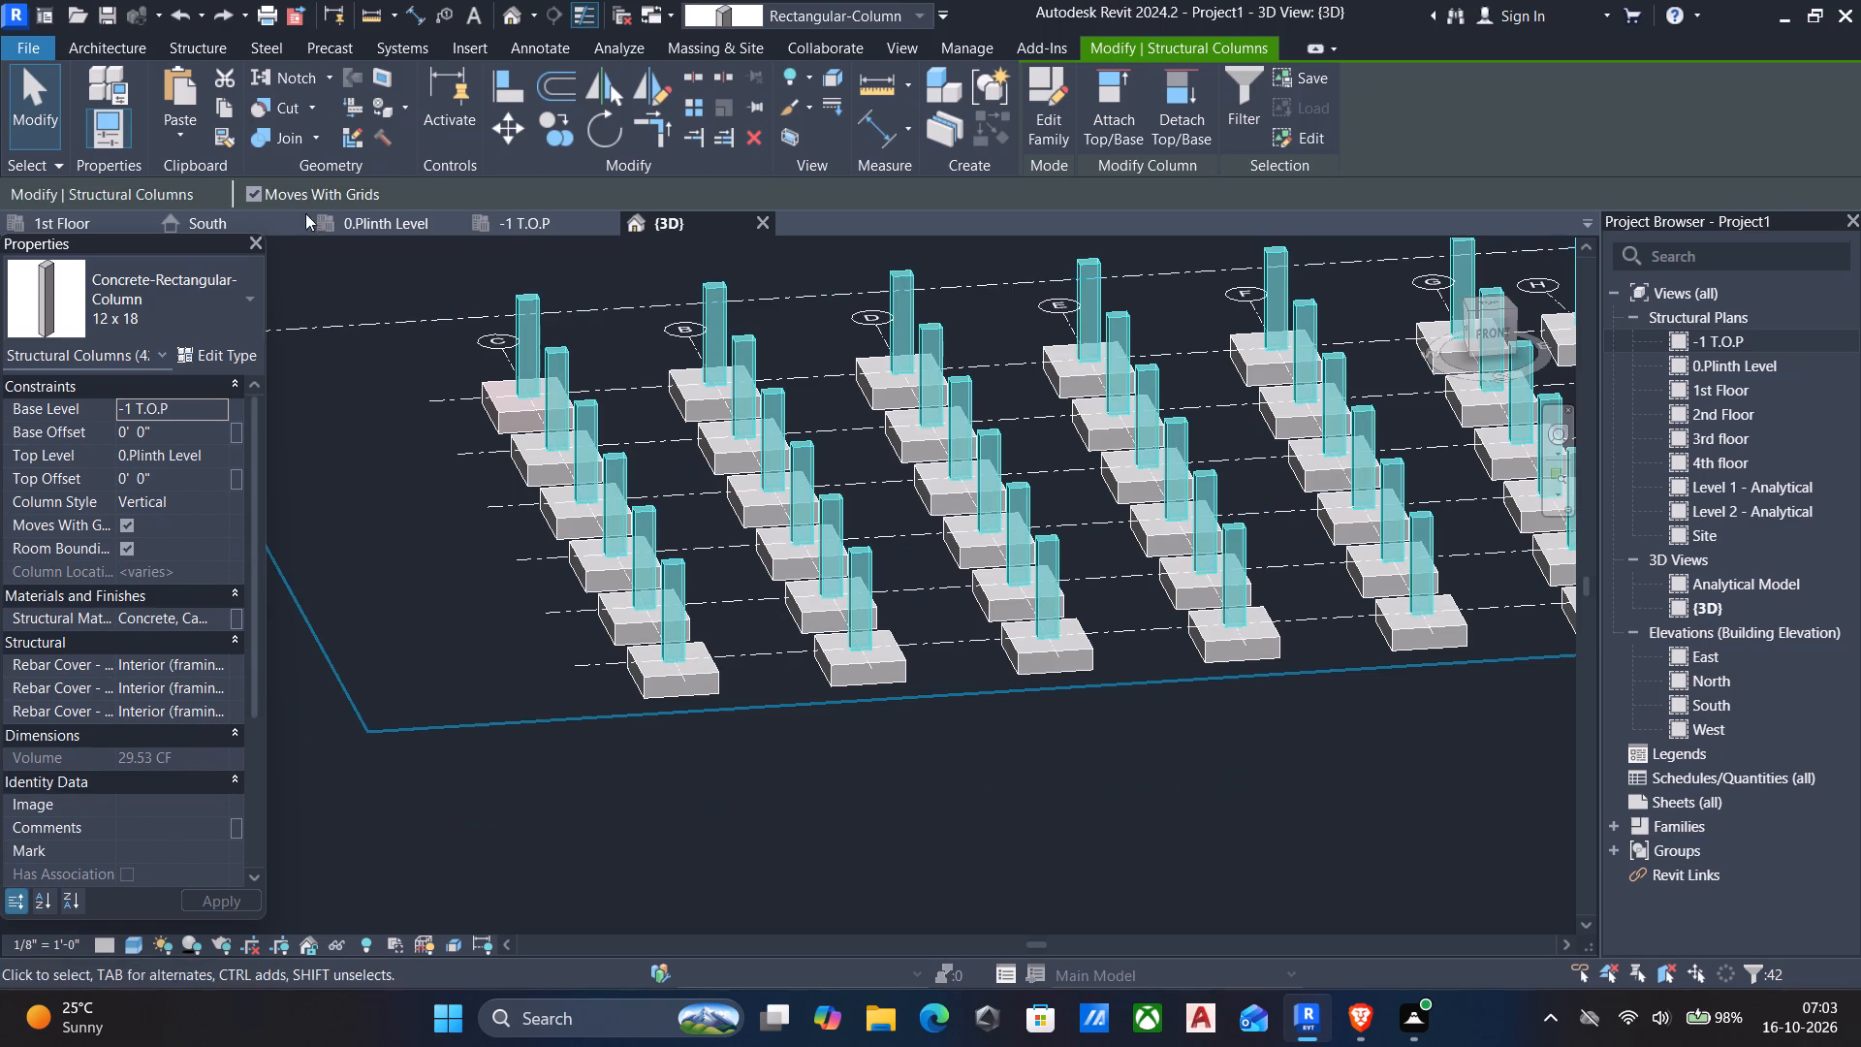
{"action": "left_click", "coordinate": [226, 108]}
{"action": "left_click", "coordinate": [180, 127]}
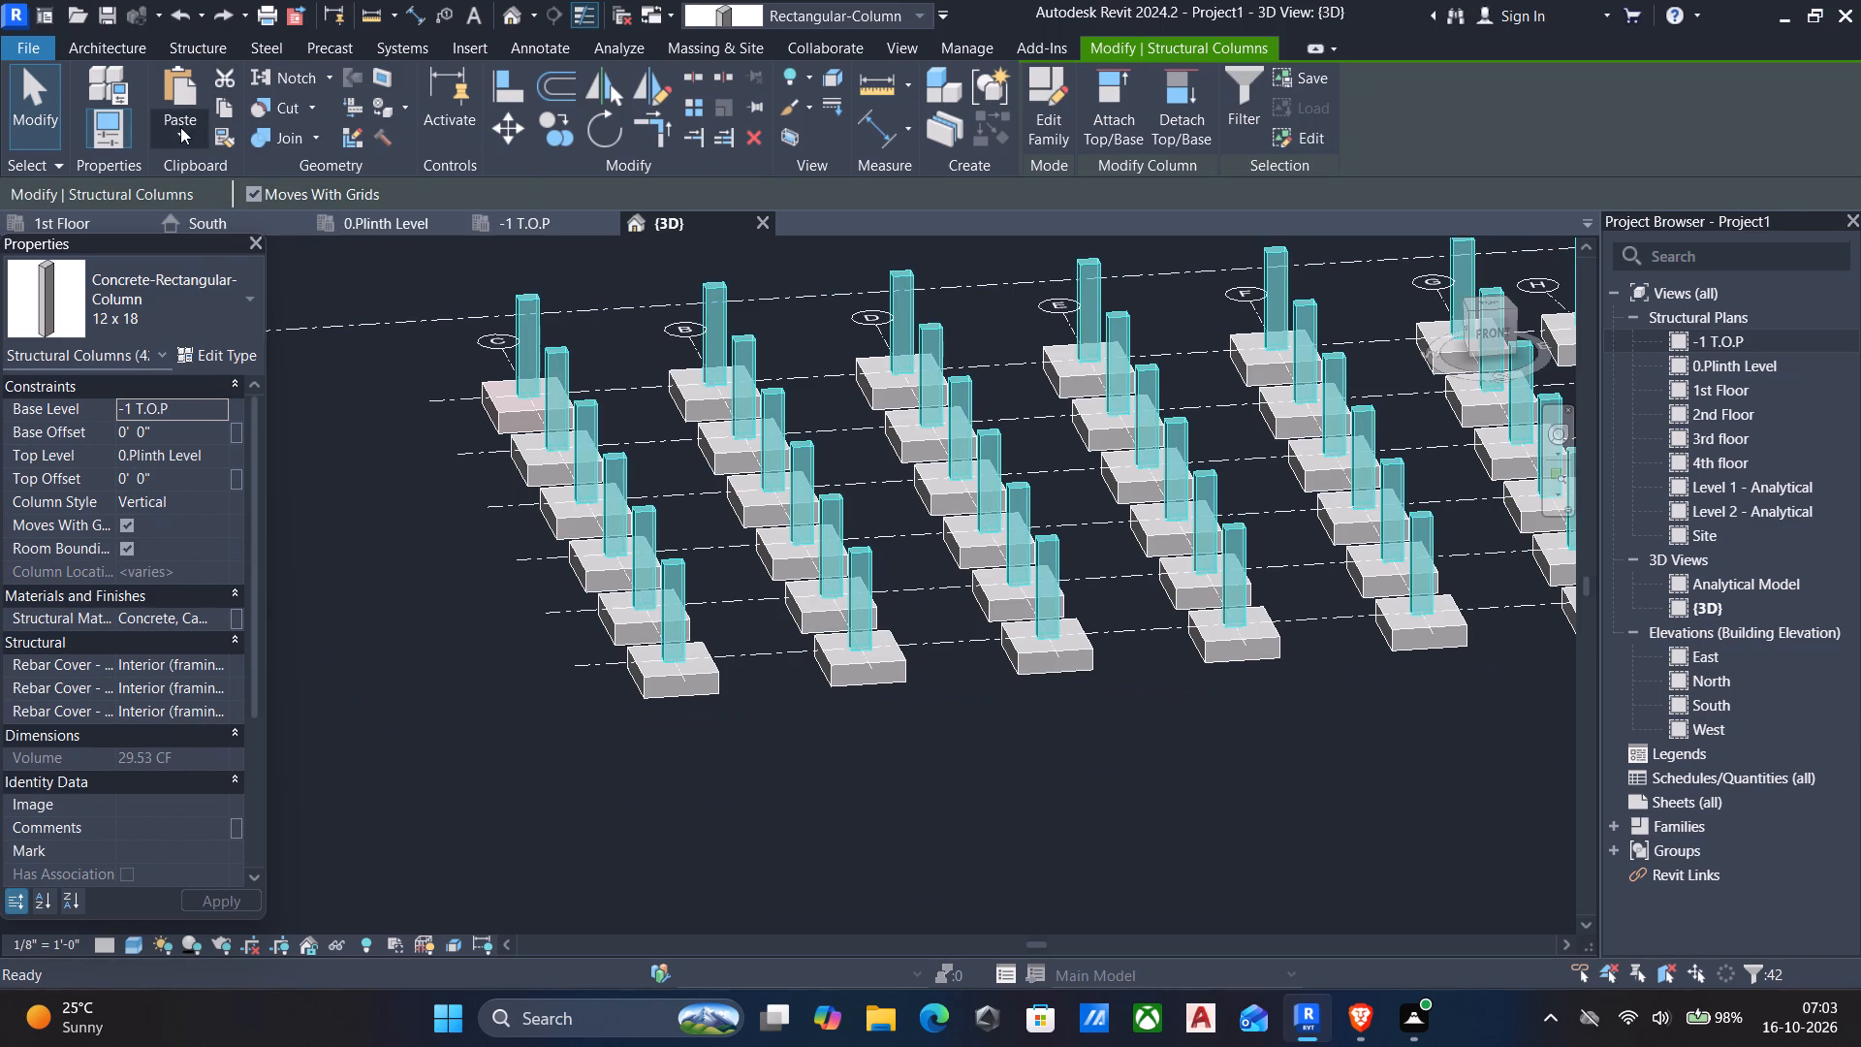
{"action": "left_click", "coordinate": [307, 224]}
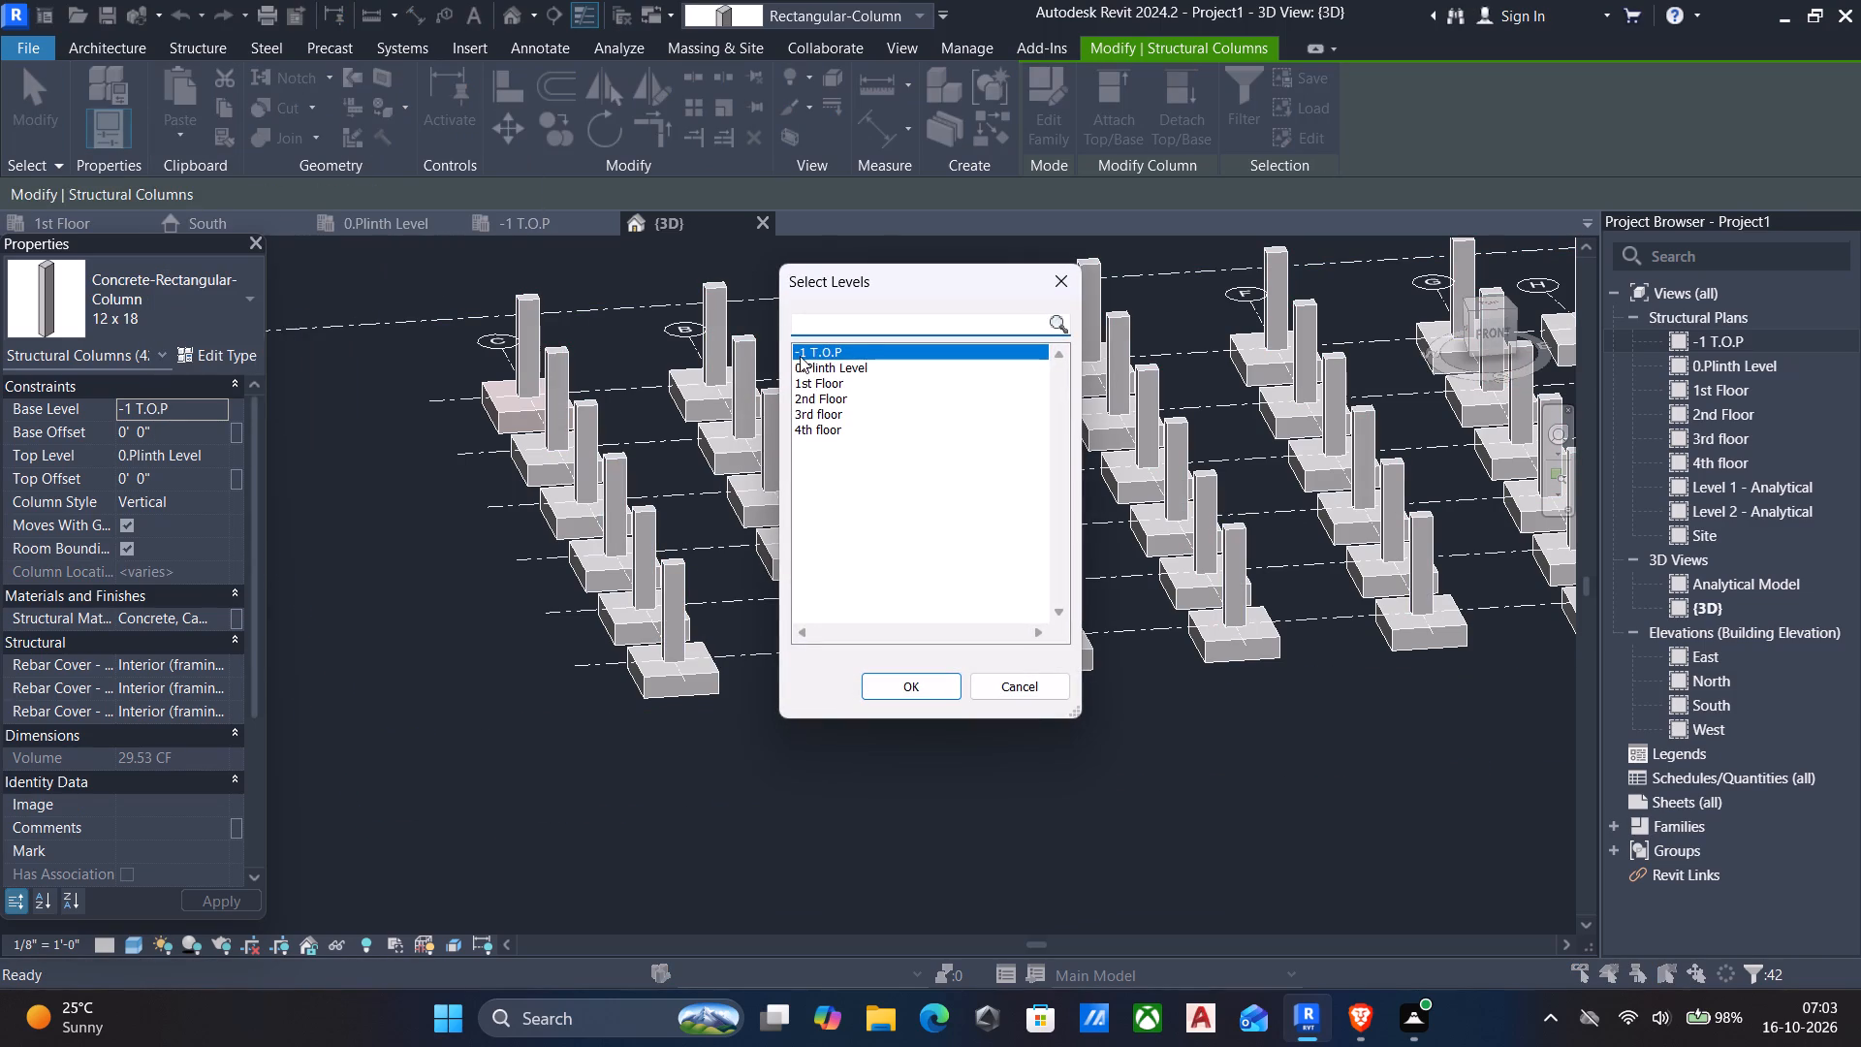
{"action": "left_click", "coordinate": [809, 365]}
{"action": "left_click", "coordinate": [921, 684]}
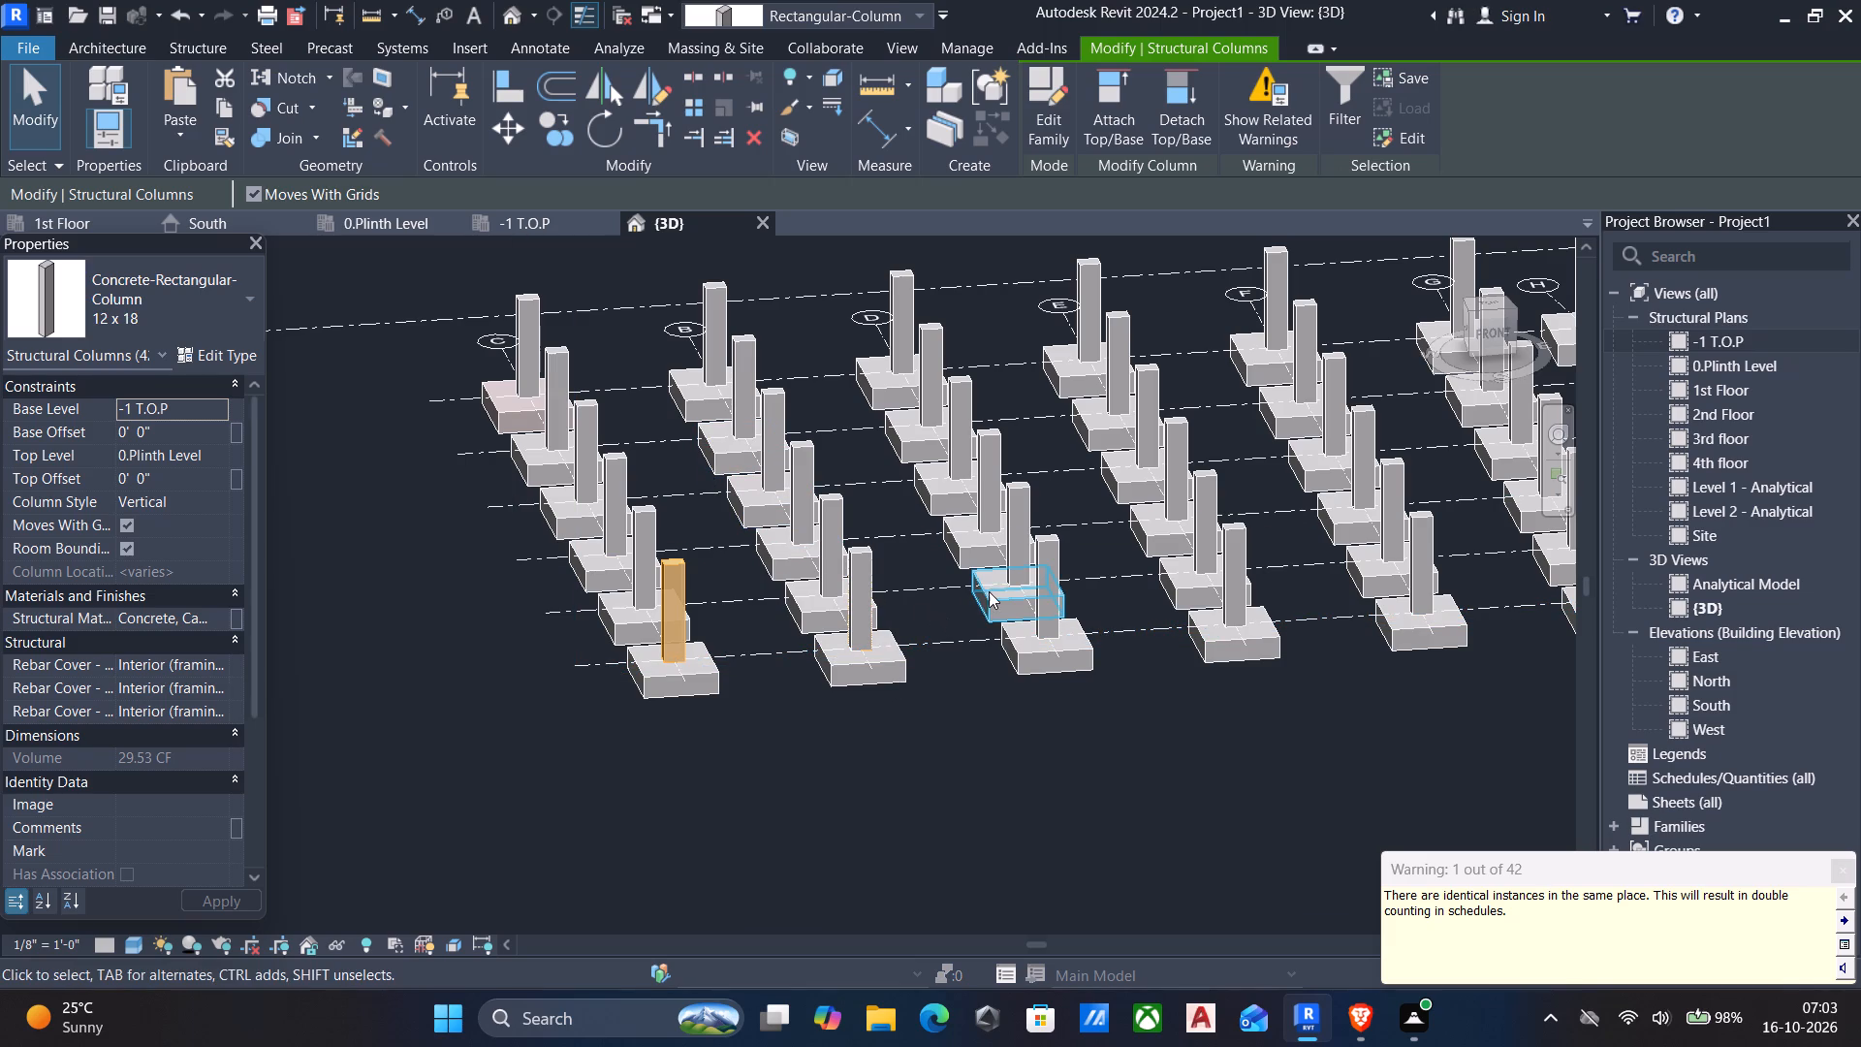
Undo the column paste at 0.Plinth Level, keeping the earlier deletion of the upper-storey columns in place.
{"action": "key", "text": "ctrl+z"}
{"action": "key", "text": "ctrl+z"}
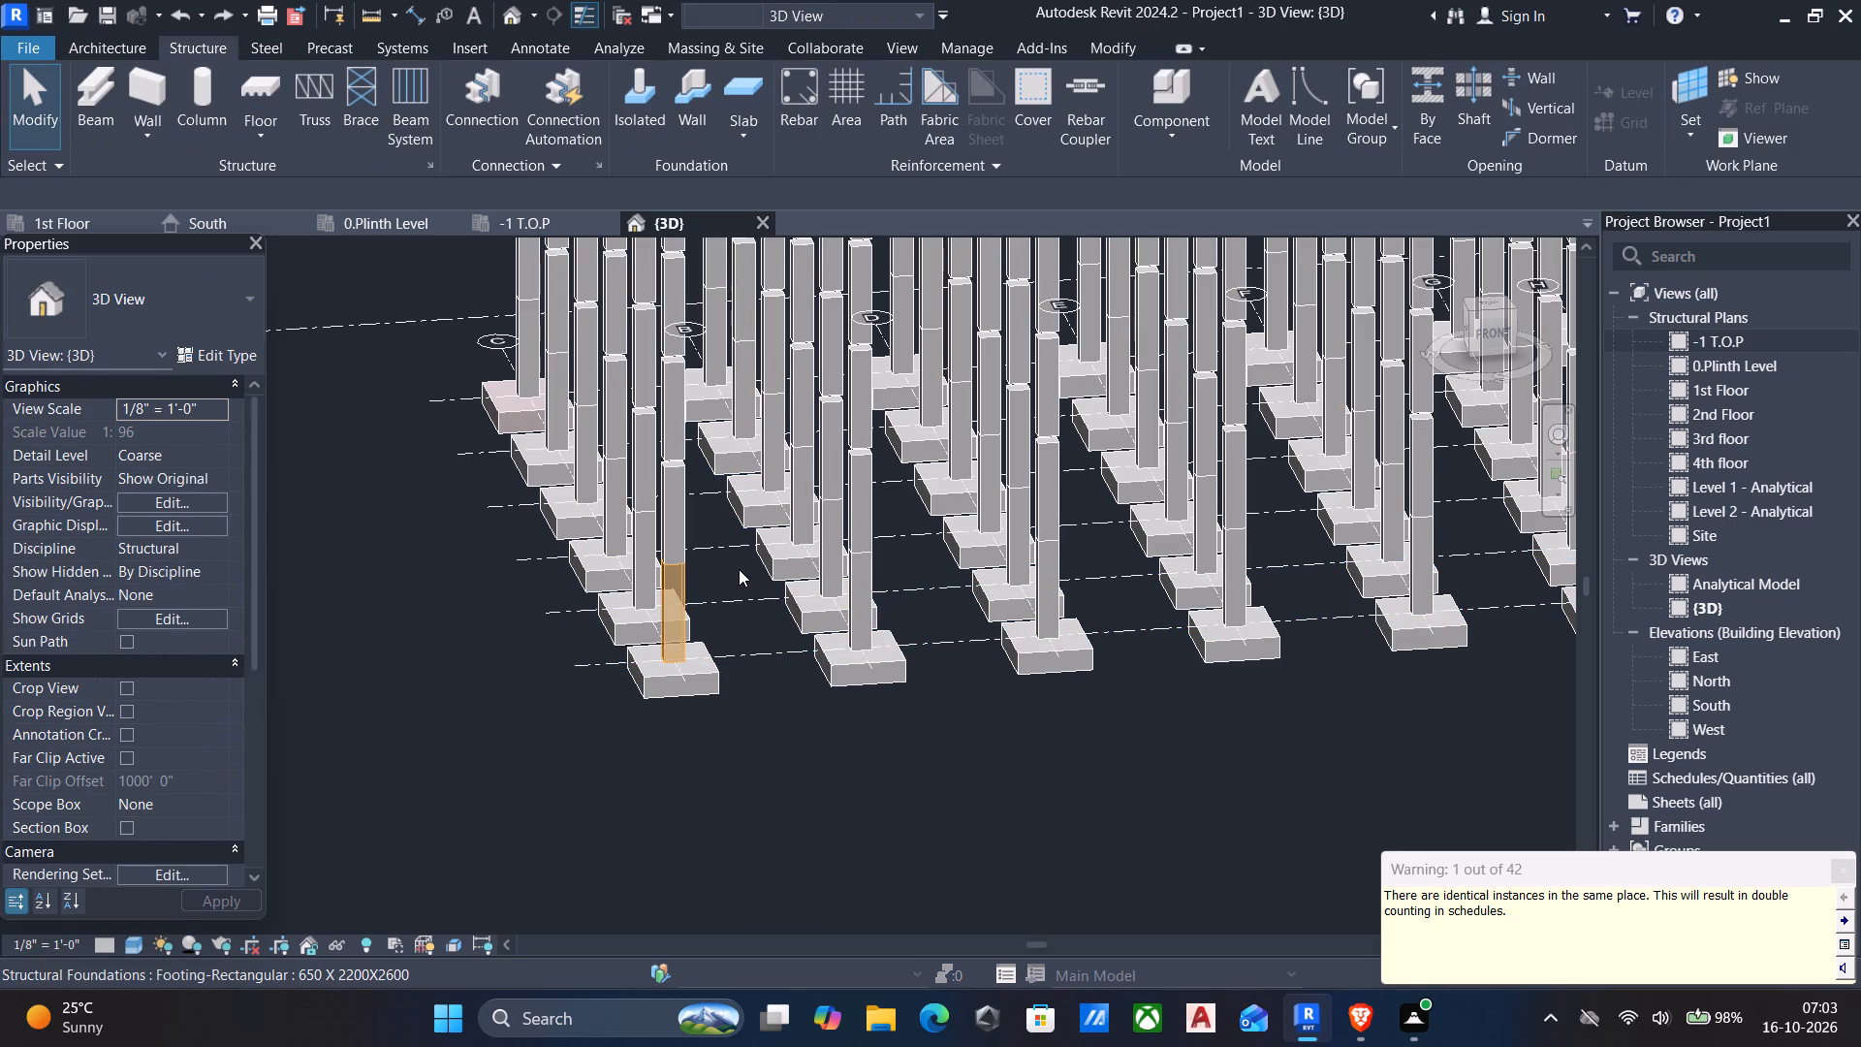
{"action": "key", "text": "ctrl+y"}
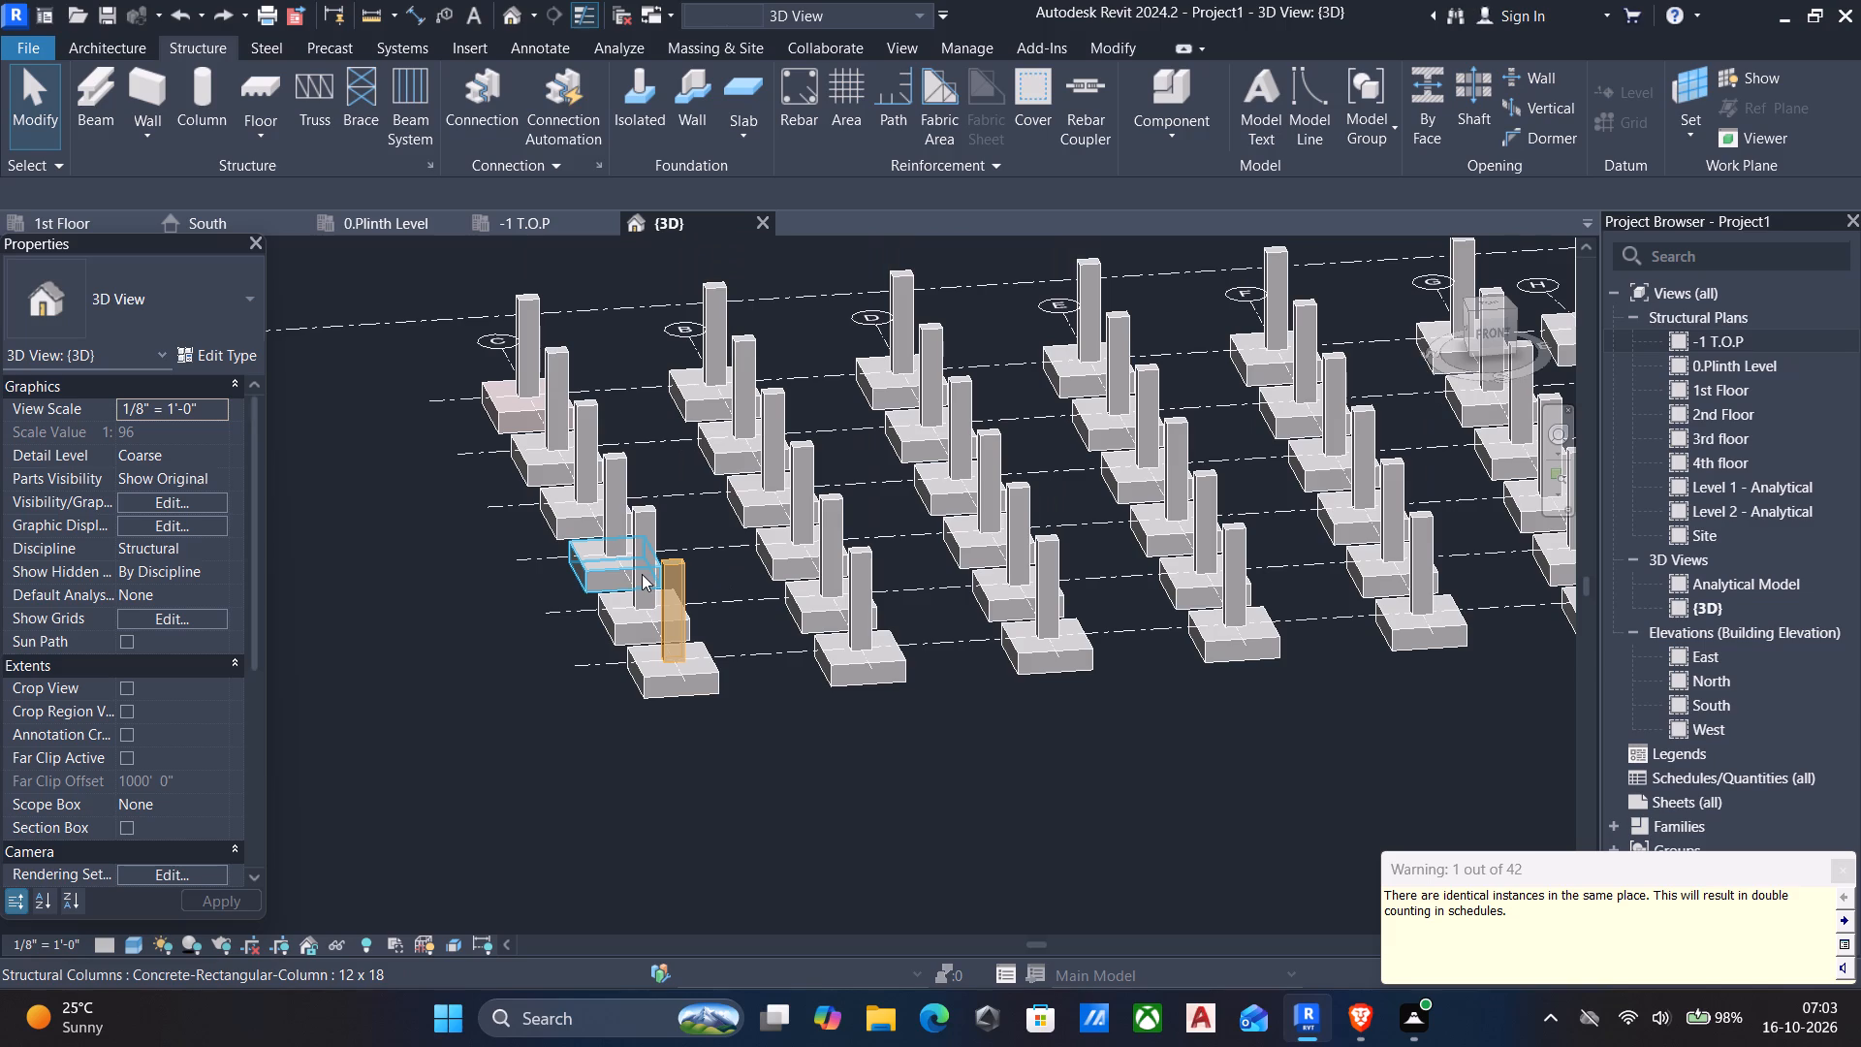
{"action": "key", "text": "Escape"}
Select all instances of the 12 x 18 column, copy them and paste them aligned to 1st Floor.
{"action": "left_click", "coordinate": [685, 580]}
{"action": "type", "text": "sa"}
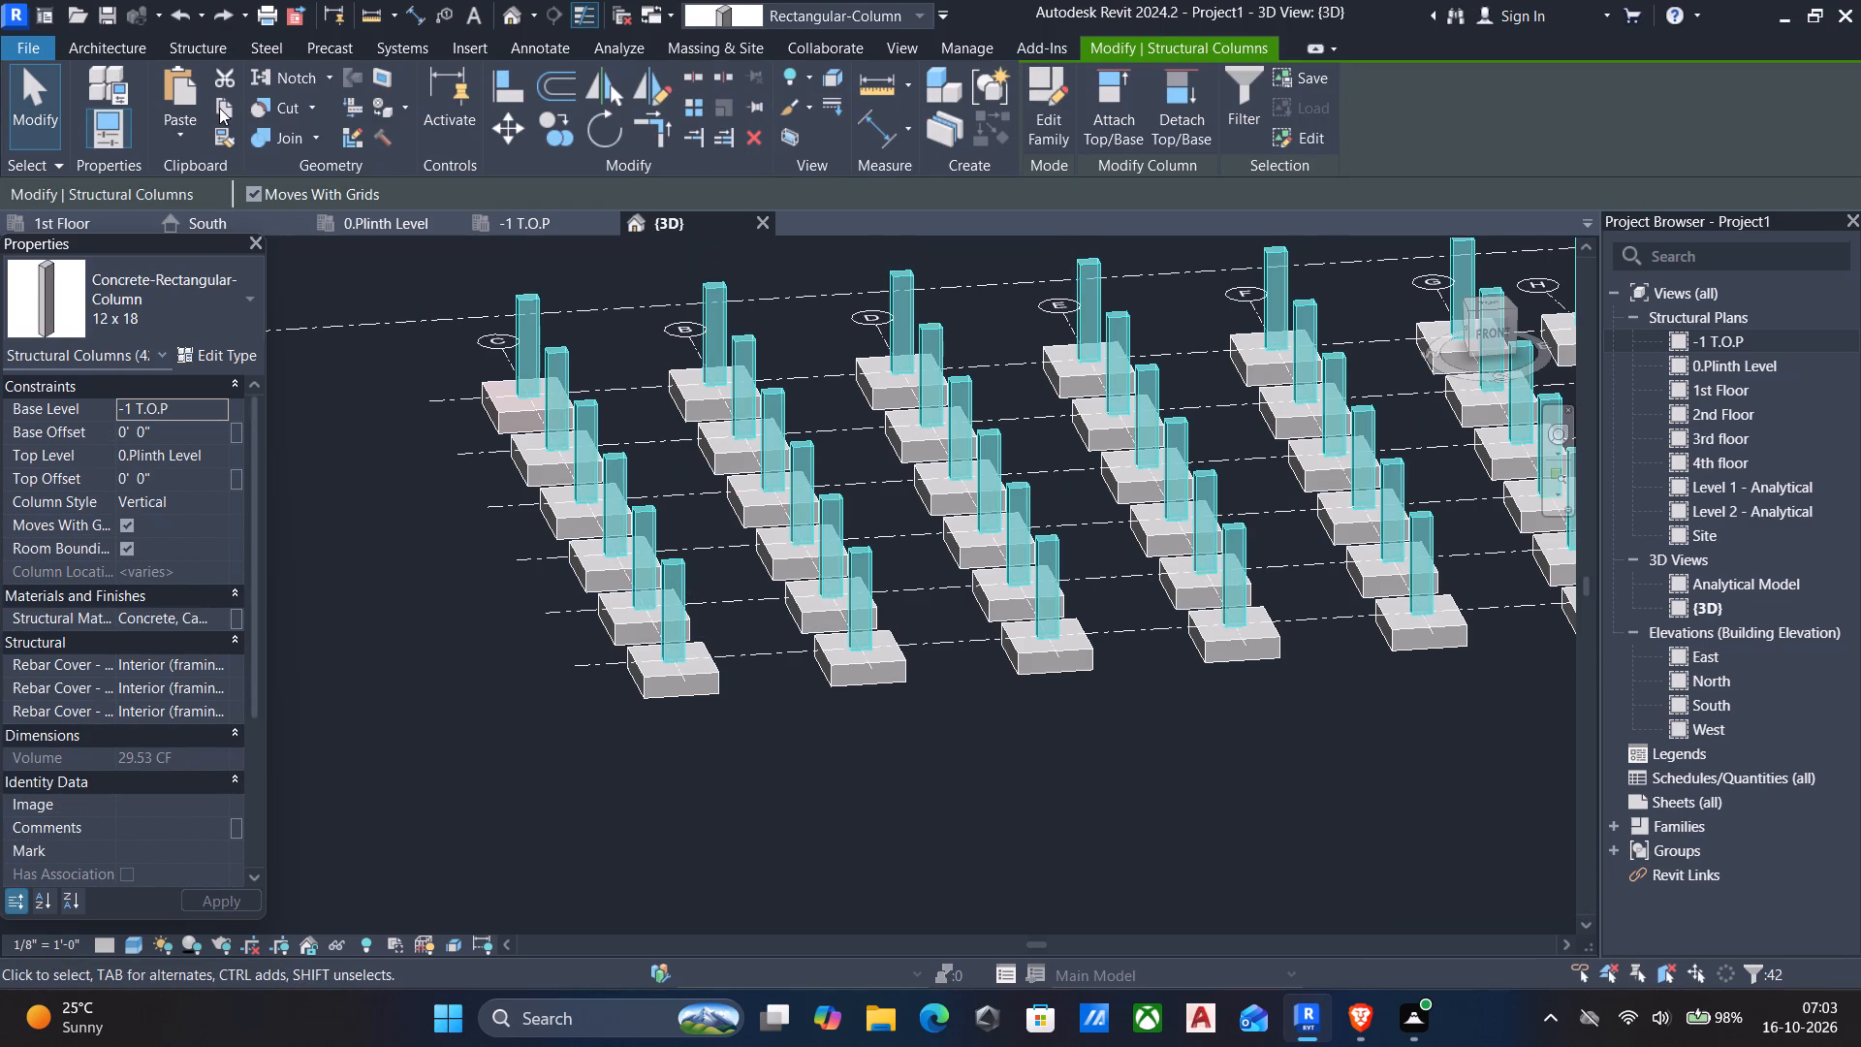
{"action": "left_click", "coordinate": [220, 108]}
{"action": "left_click", "coordinate": [179, 129]}
{"action": "left_click", "coordinate": [277, 234]}
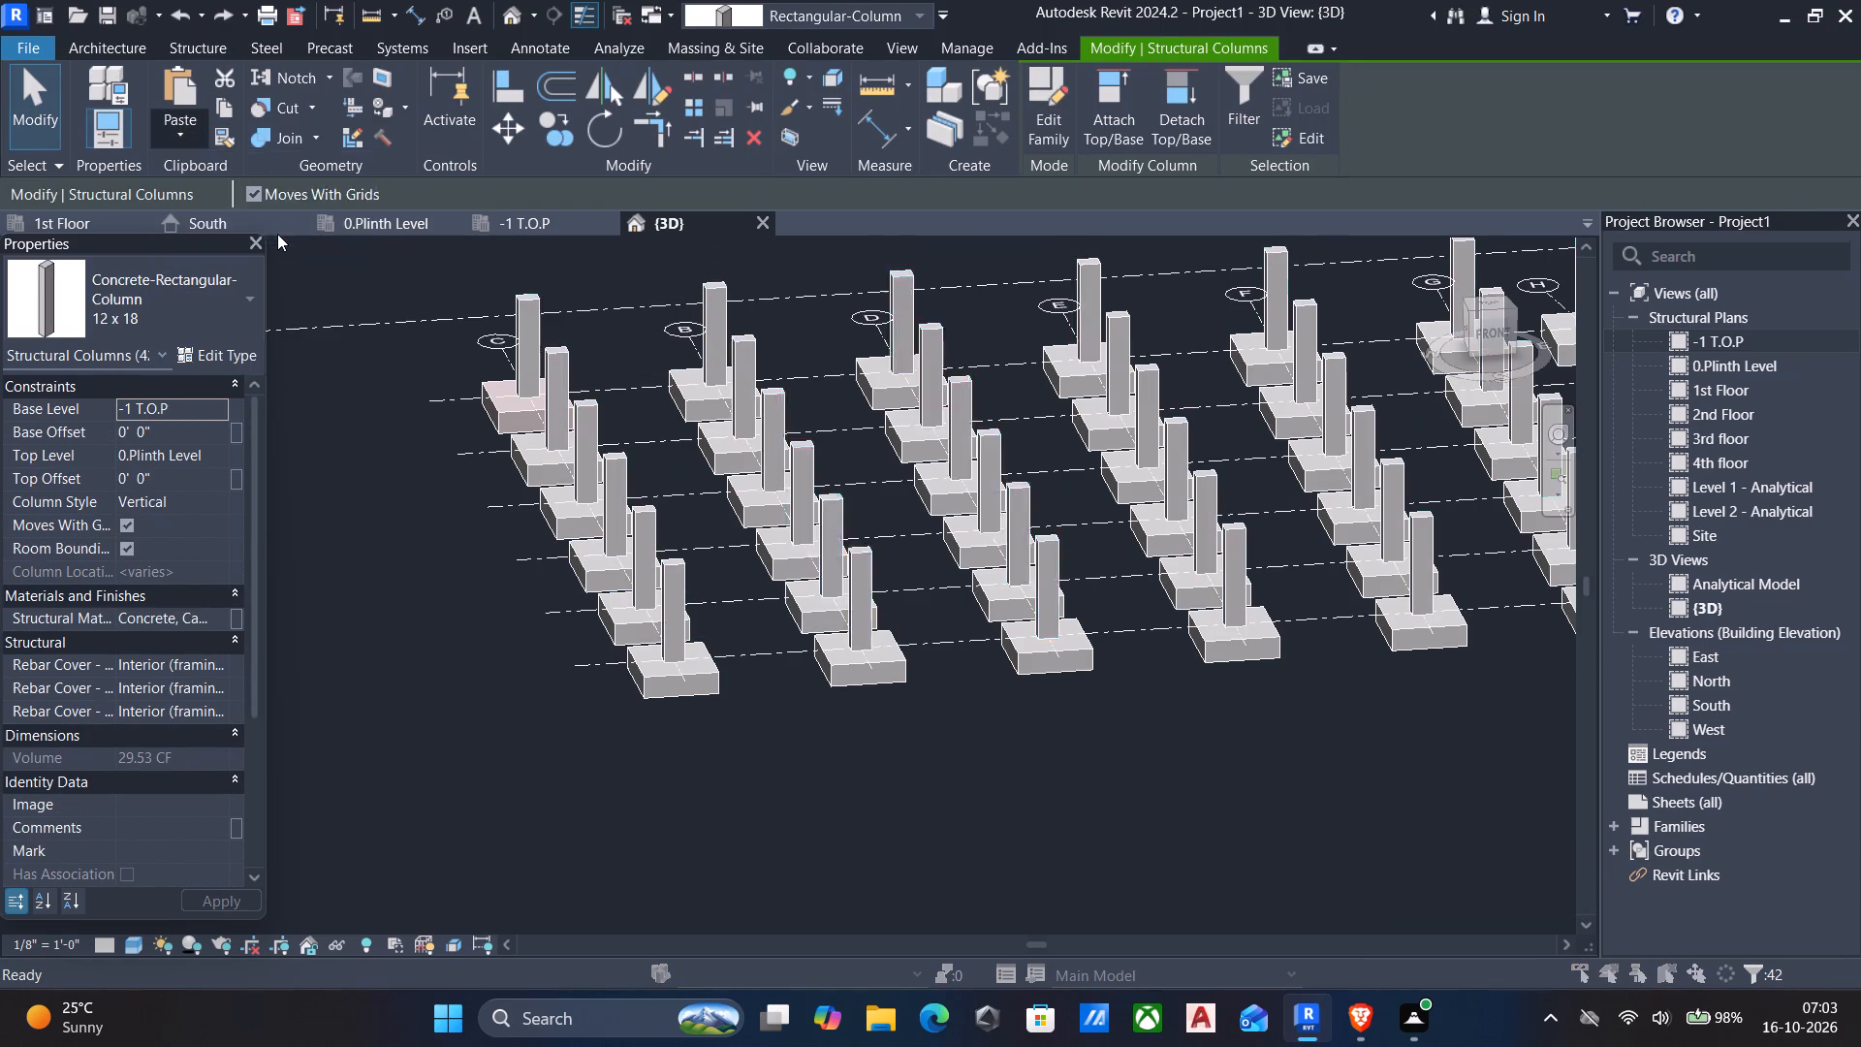
{"action": "left_click", "coordinate": [817, 385]}
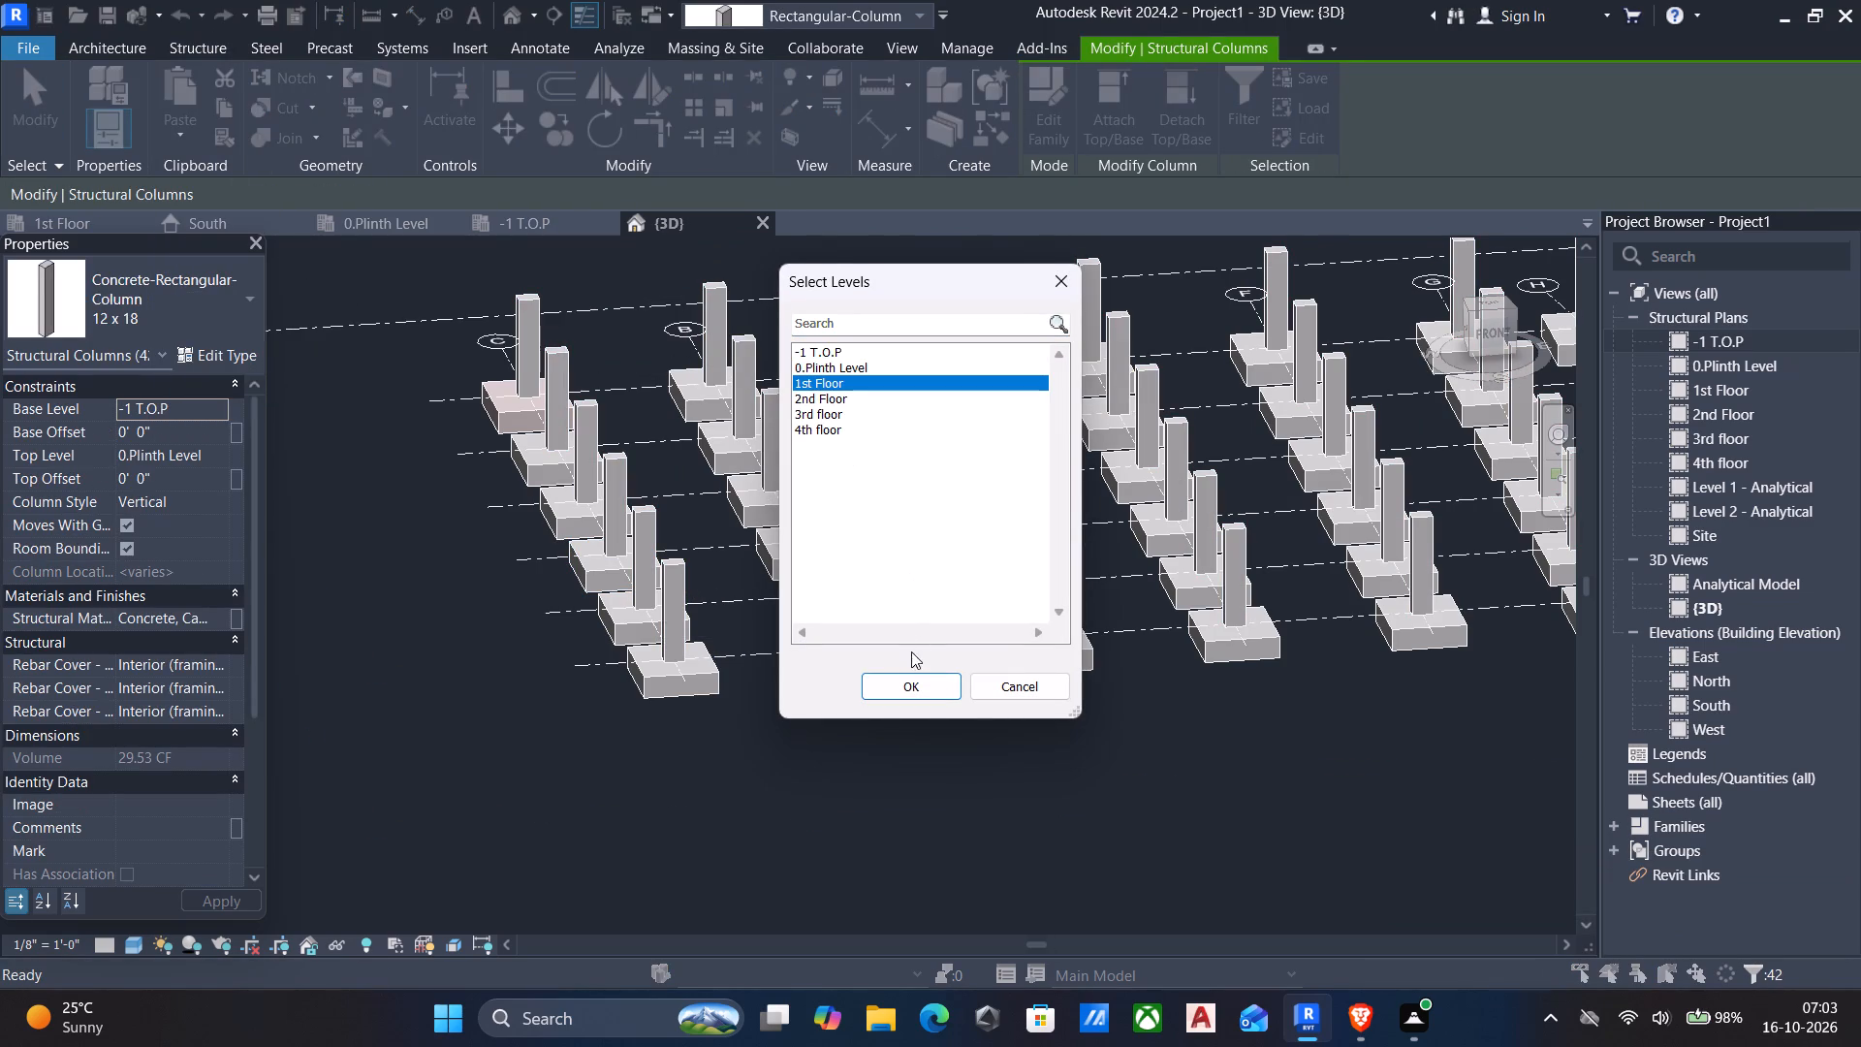
{"action": "left_click", "coordinate": [896, 682]}
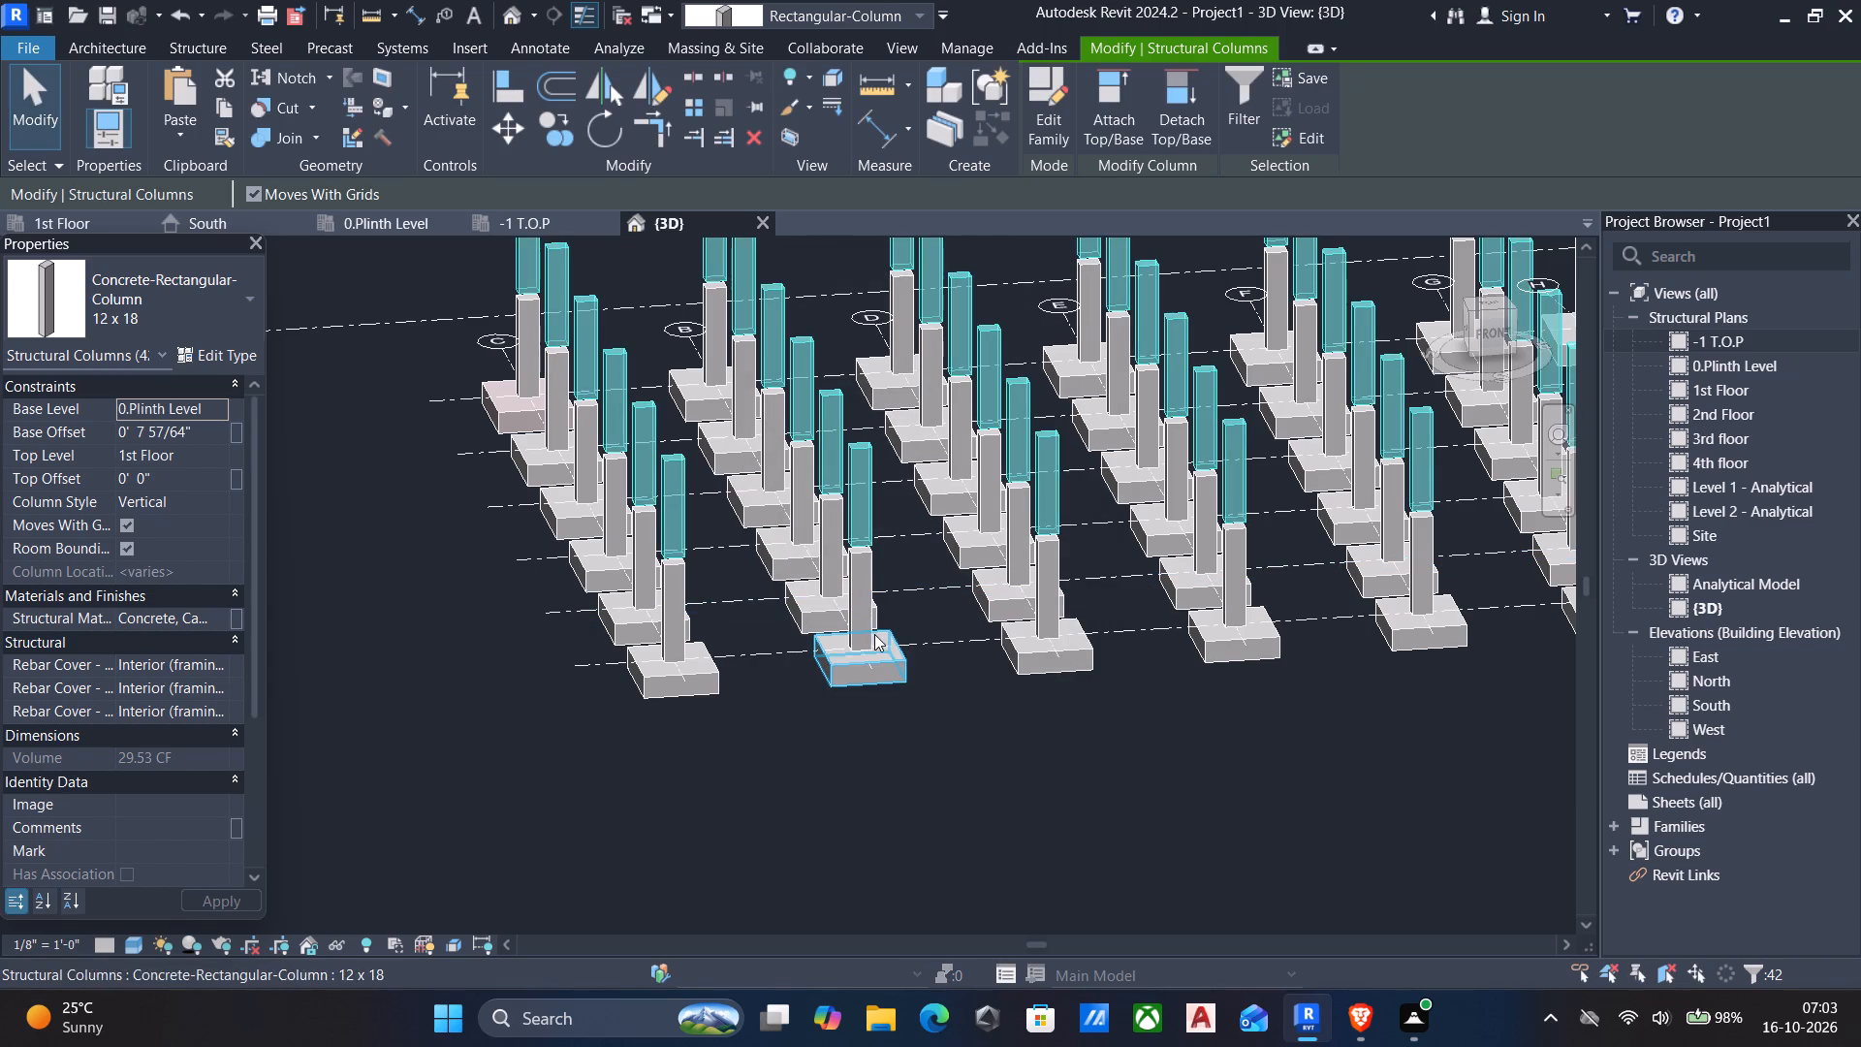
In the South elevation, set the Base Offset of the pasted columns between 0.Plinth Level and 1st Floor to 0' 0".
{"action": "middle_click_drag", "start_coordinate": [869, 626], "coordinate": [1150, 493], "text": "shift"}
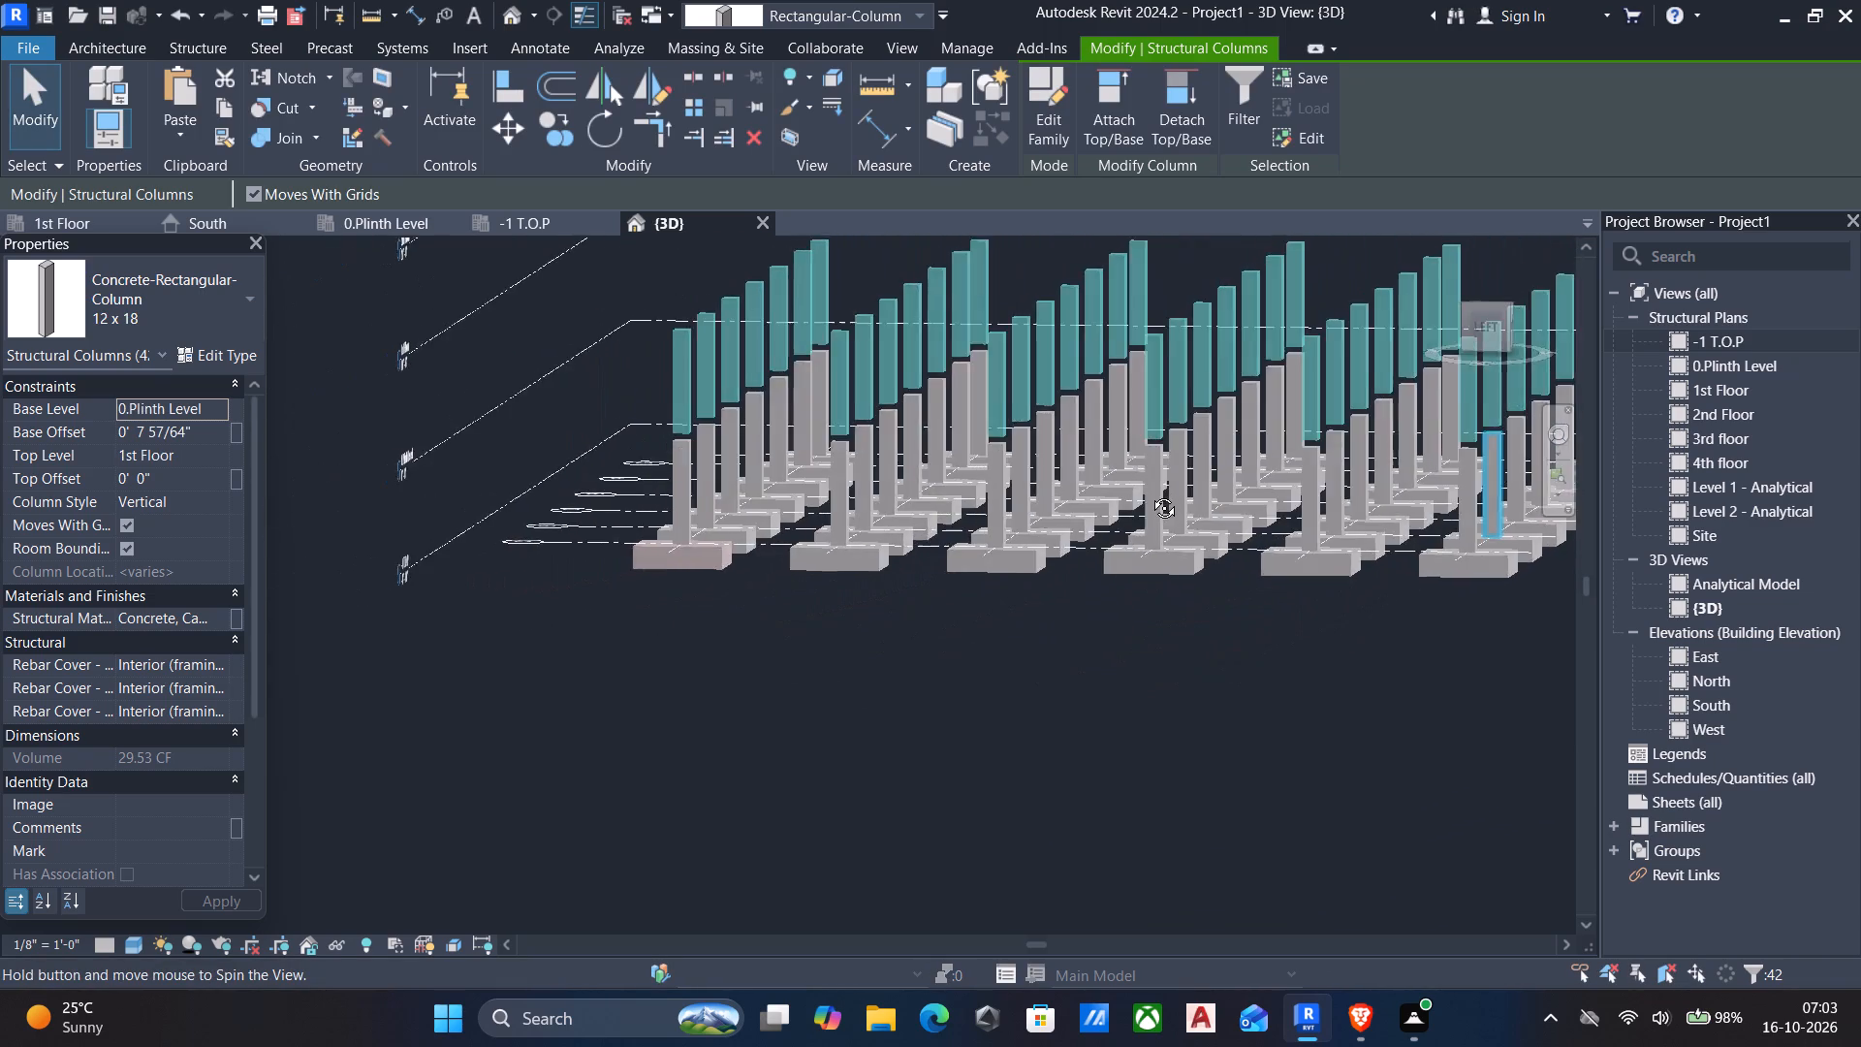
{"action": "middle_click_drag", "start_coordinate": [1150, 493], "coordinate": [1156, 461], "text": "shift"}
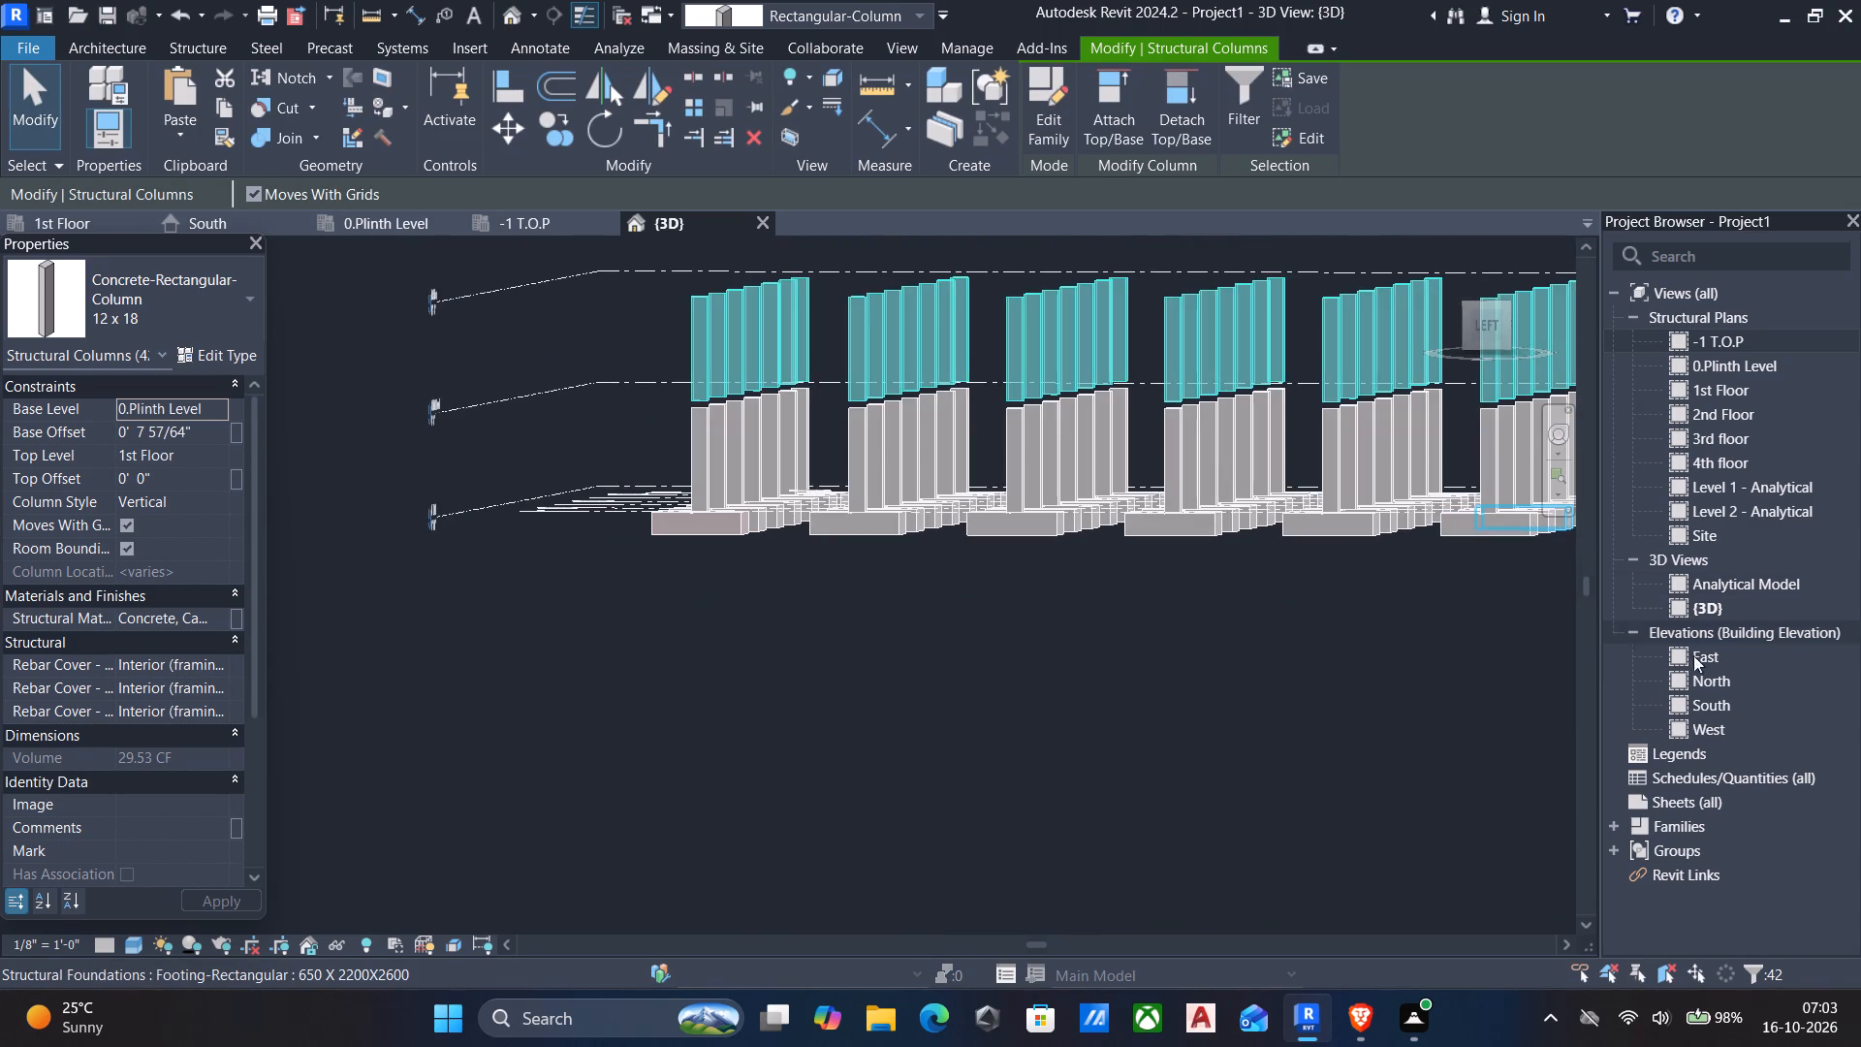
{"action": "double_click", "coordinate": [1720, 702]}
{"action": "scroll", "coordinate": [971, 677], "scroll_direction": "up", "scroll_amount": 1}
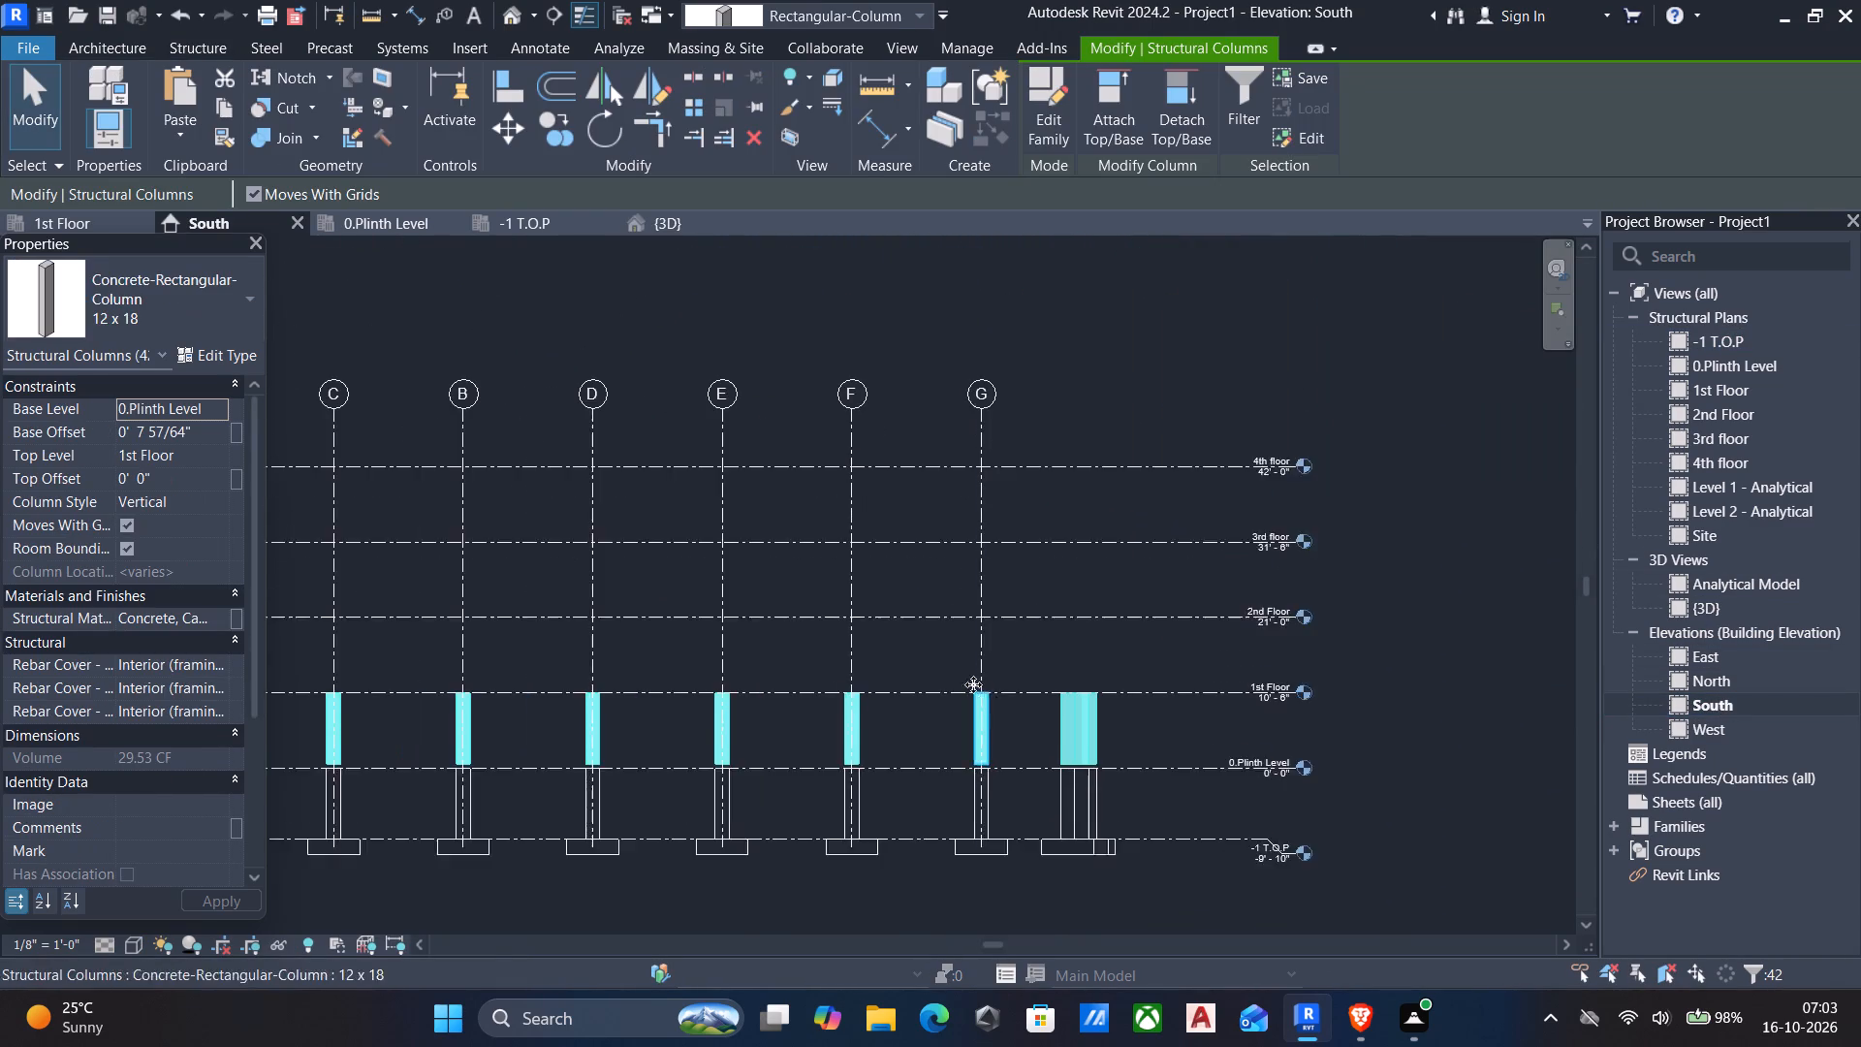
{"action": "middle_click_drag", "start_coordinate": [973, 685], "coordinate": [1033, 565]}
{"action": "scroll", "coordinate": [1034, 652], "scroll_direction": "up", "scroll_amount": 8}
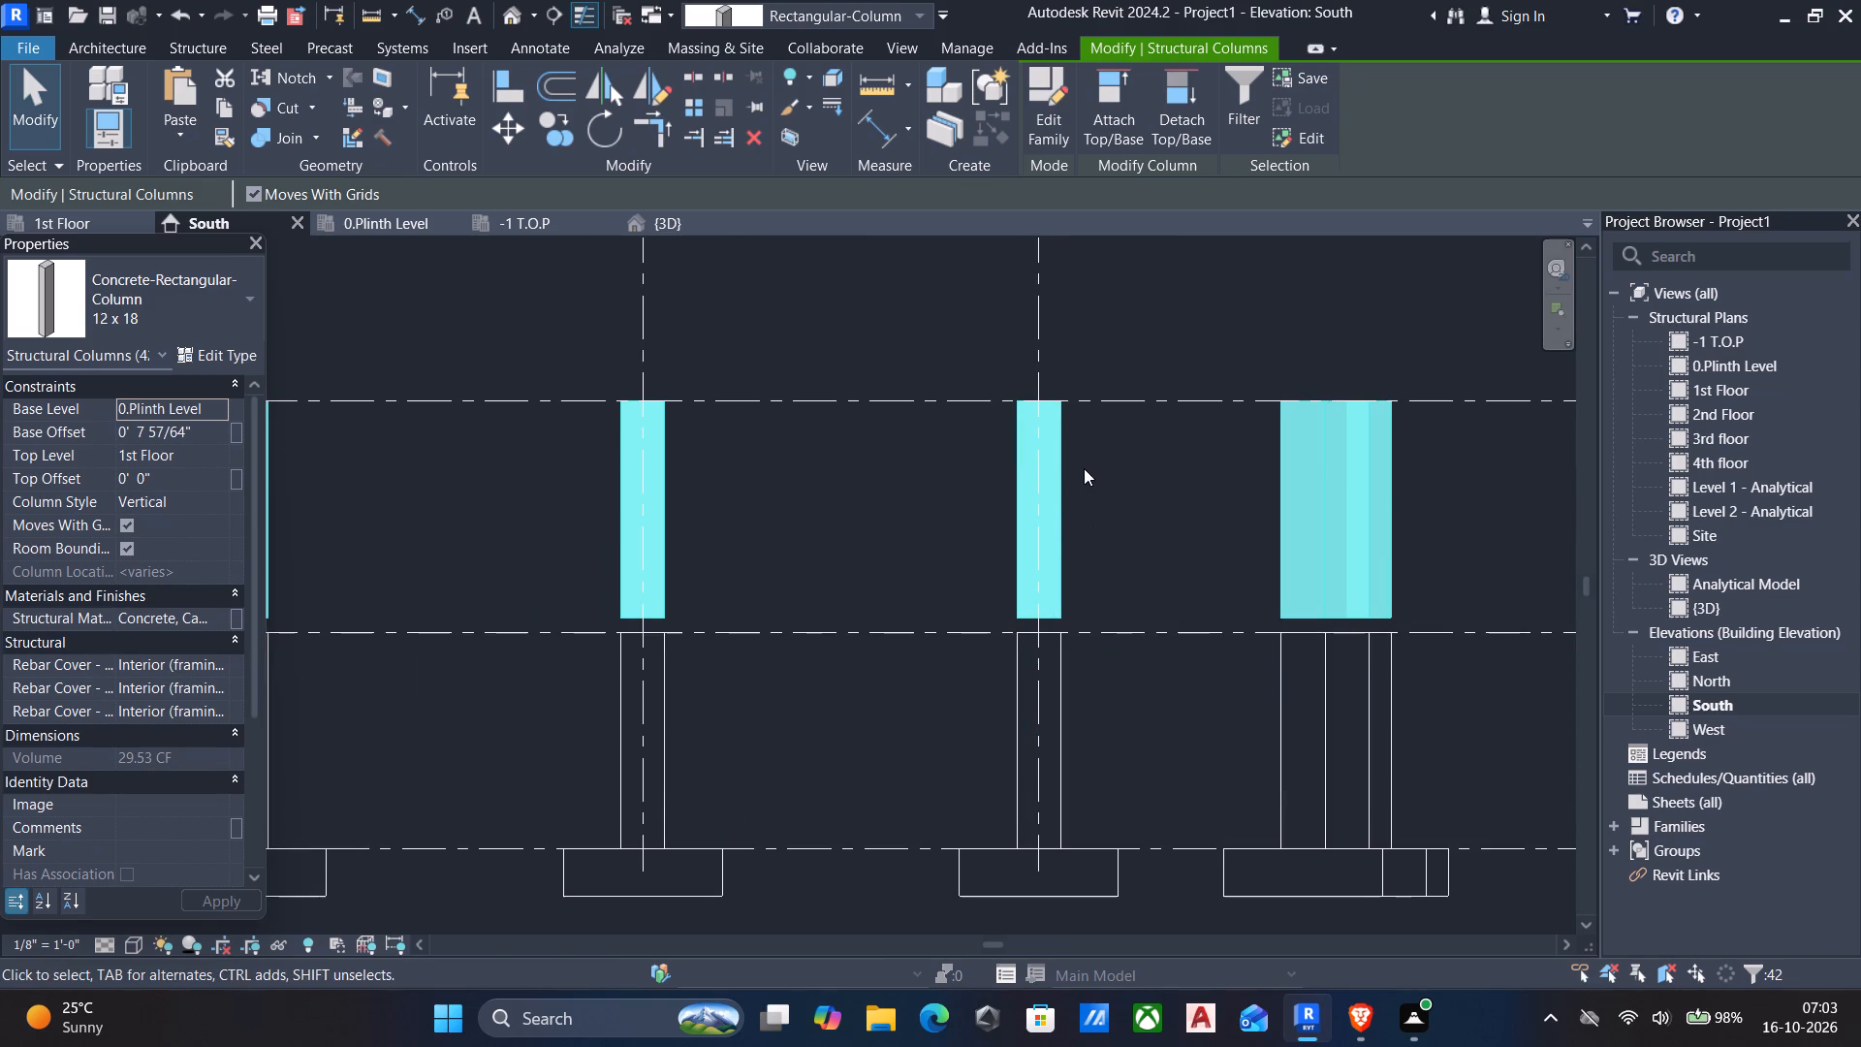
{"action": "middle_click_drag", "start_coordinate": [1091, 503], "coordinate": [1106, 487]}
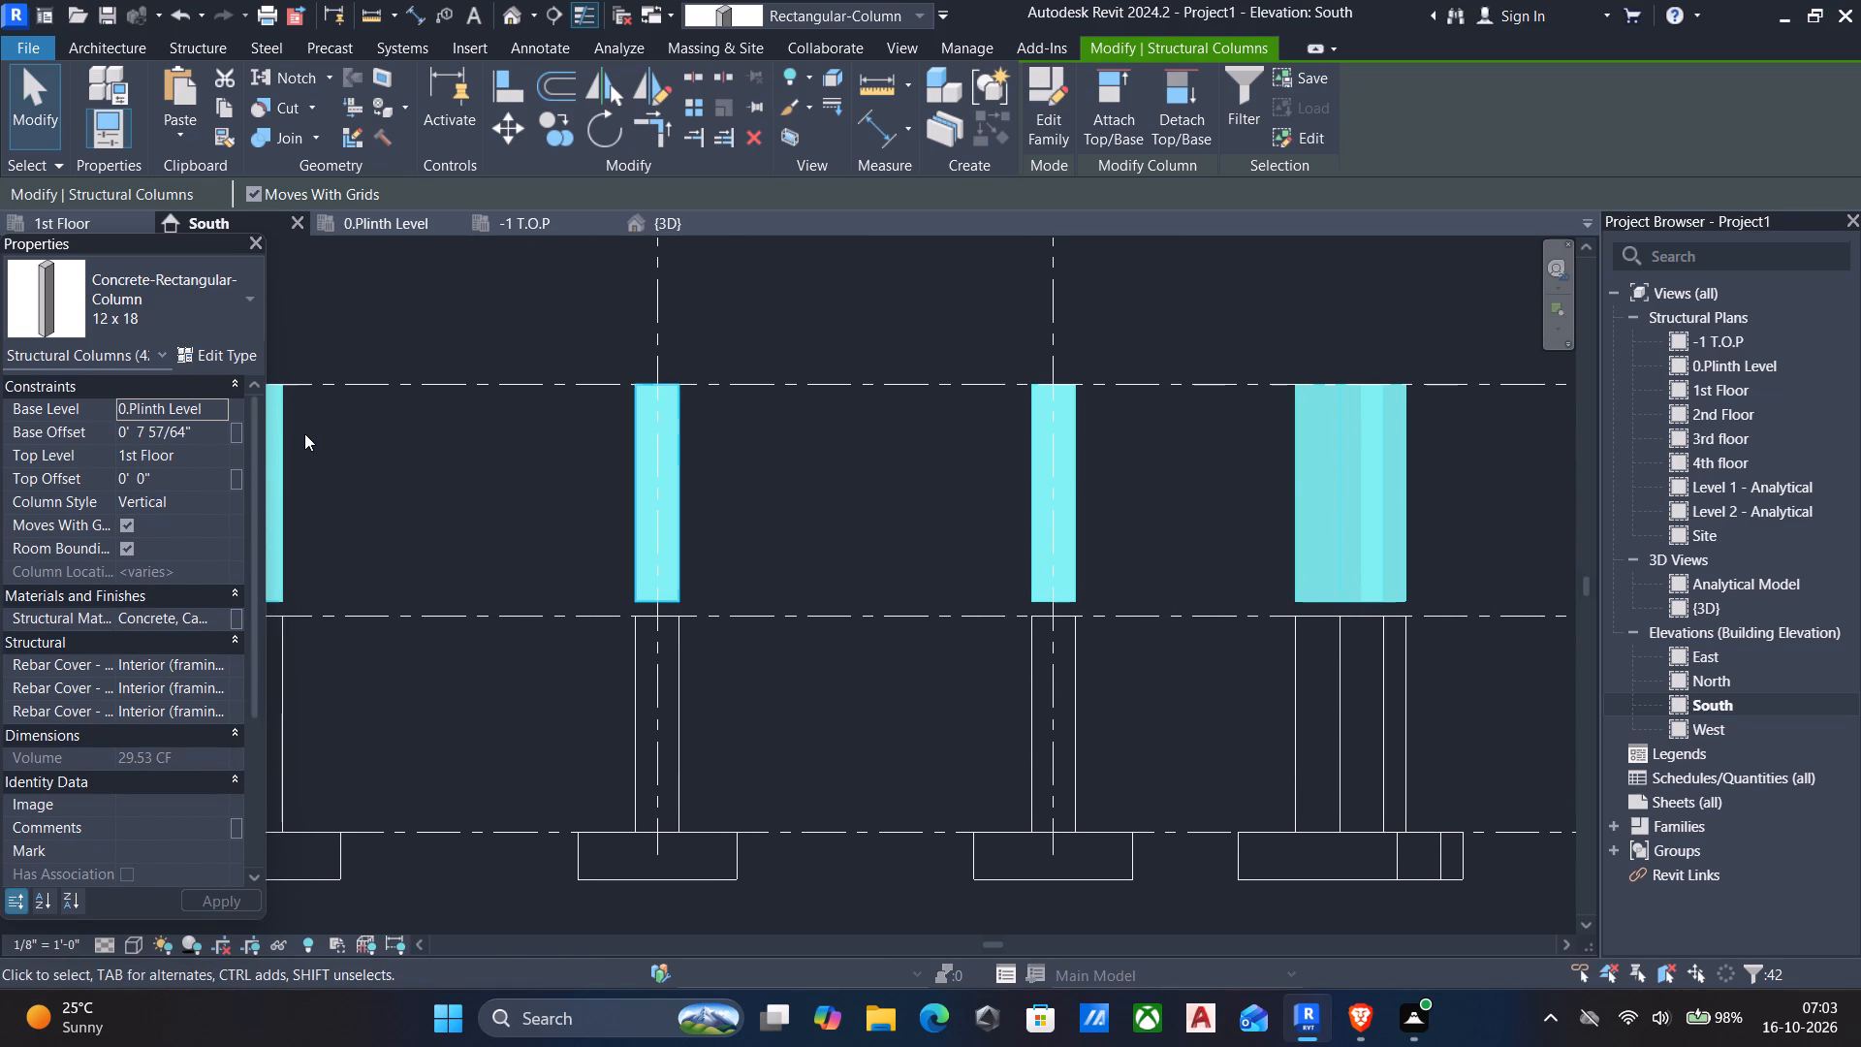
{"action": "left_click", "coordinate": [212, 431]}
{"action": "type", "text": "0'"}
{"action": "scroll", "coordinate": [668, 684], "scroll_direction": "down", "scroll_amount": 3}
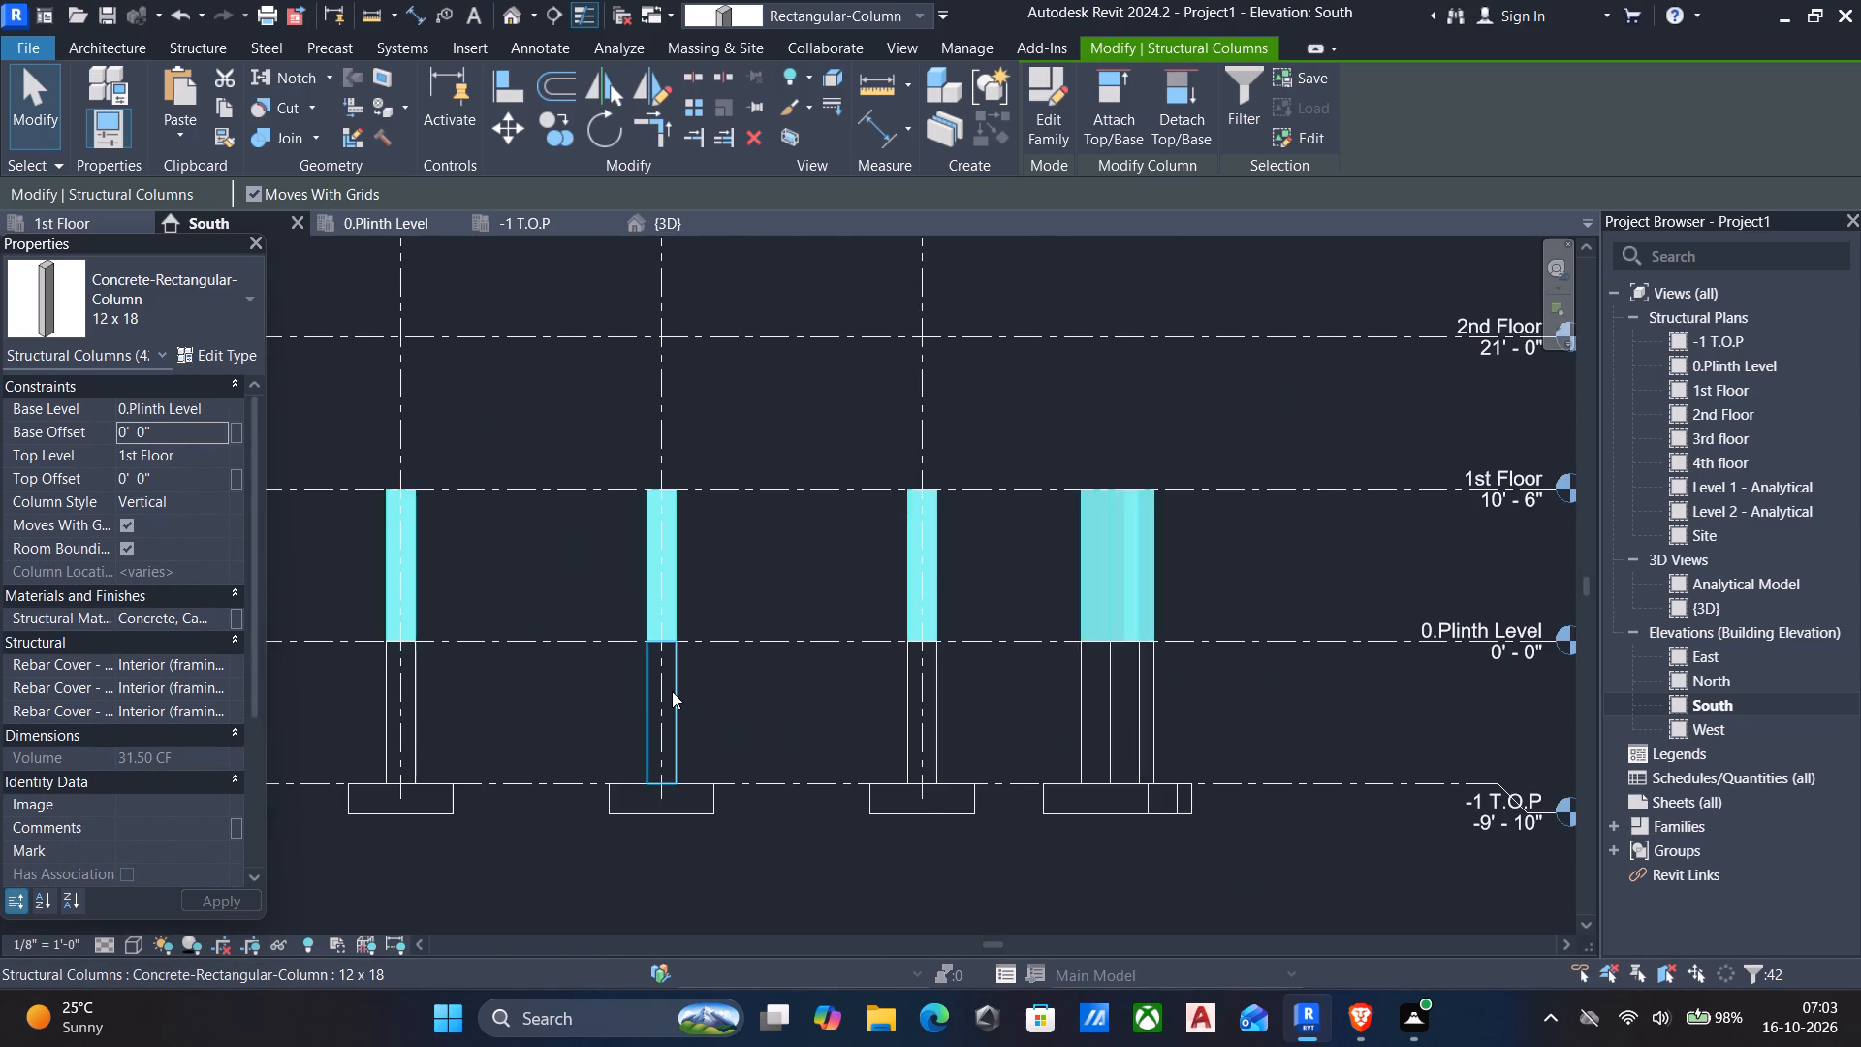
{"action": "key", "text": "Escape"}
{"action": "scroll", "coordinate": [676, 682], "scroll_direction": "down", "scroll_amount": 4}
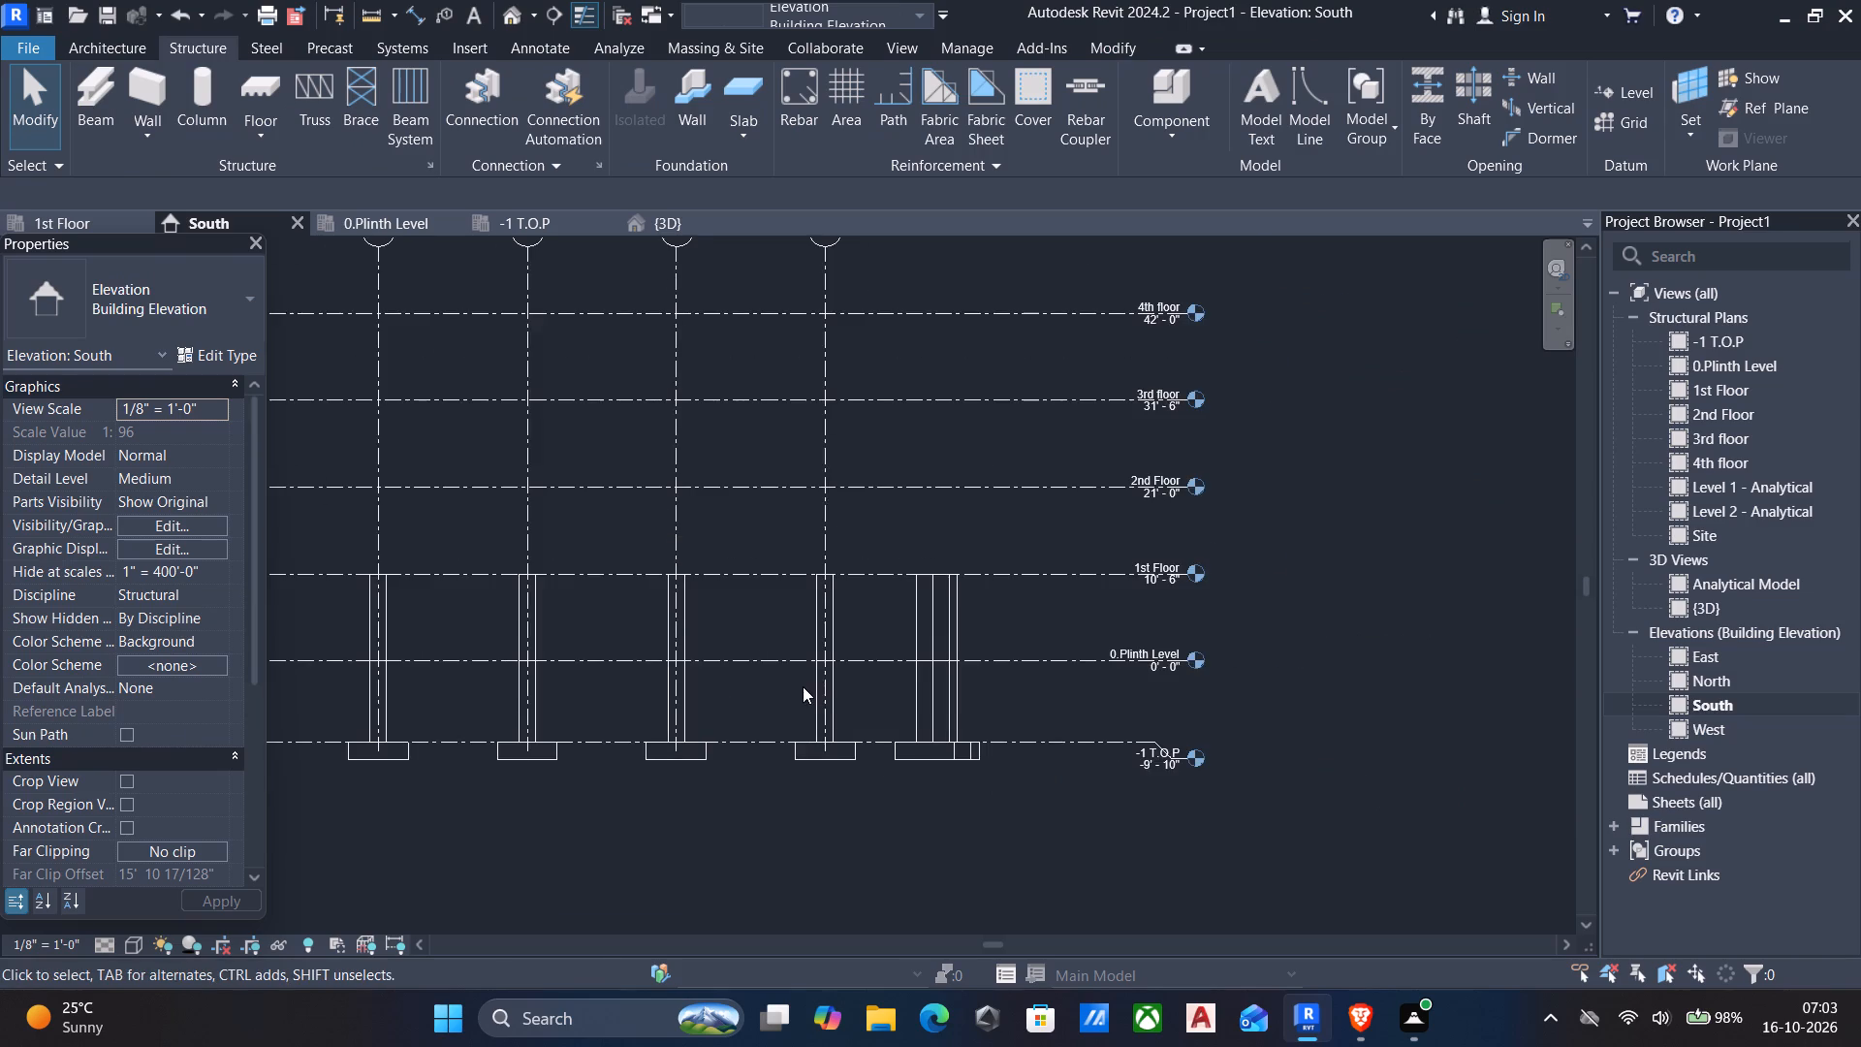
In the South elevation, select the columns between 0.Plinth Level and 1st Floor and delete them.
{"action": "middle_click_drag", "start_coordinate": [818, 687], "coordinate": [770, 746], "text": "shift"}
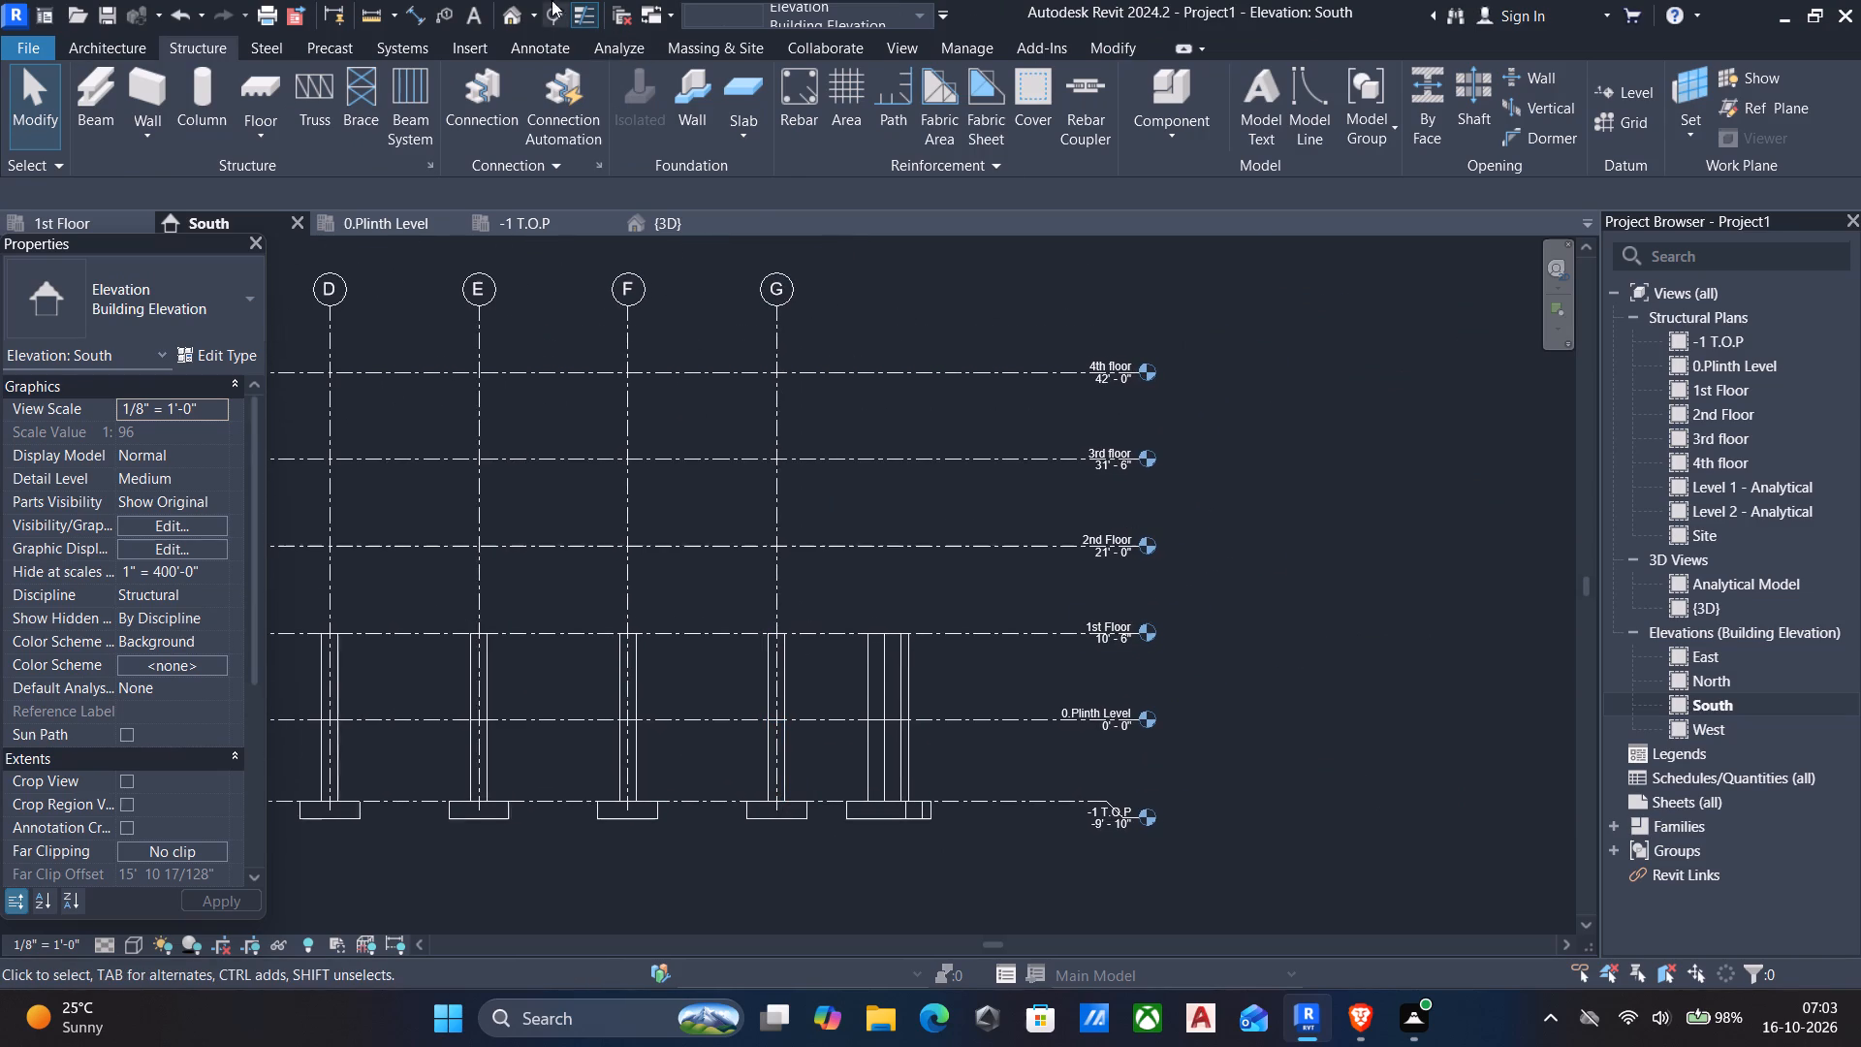
{"action": "left_click", "coordinate": [514, 20]}
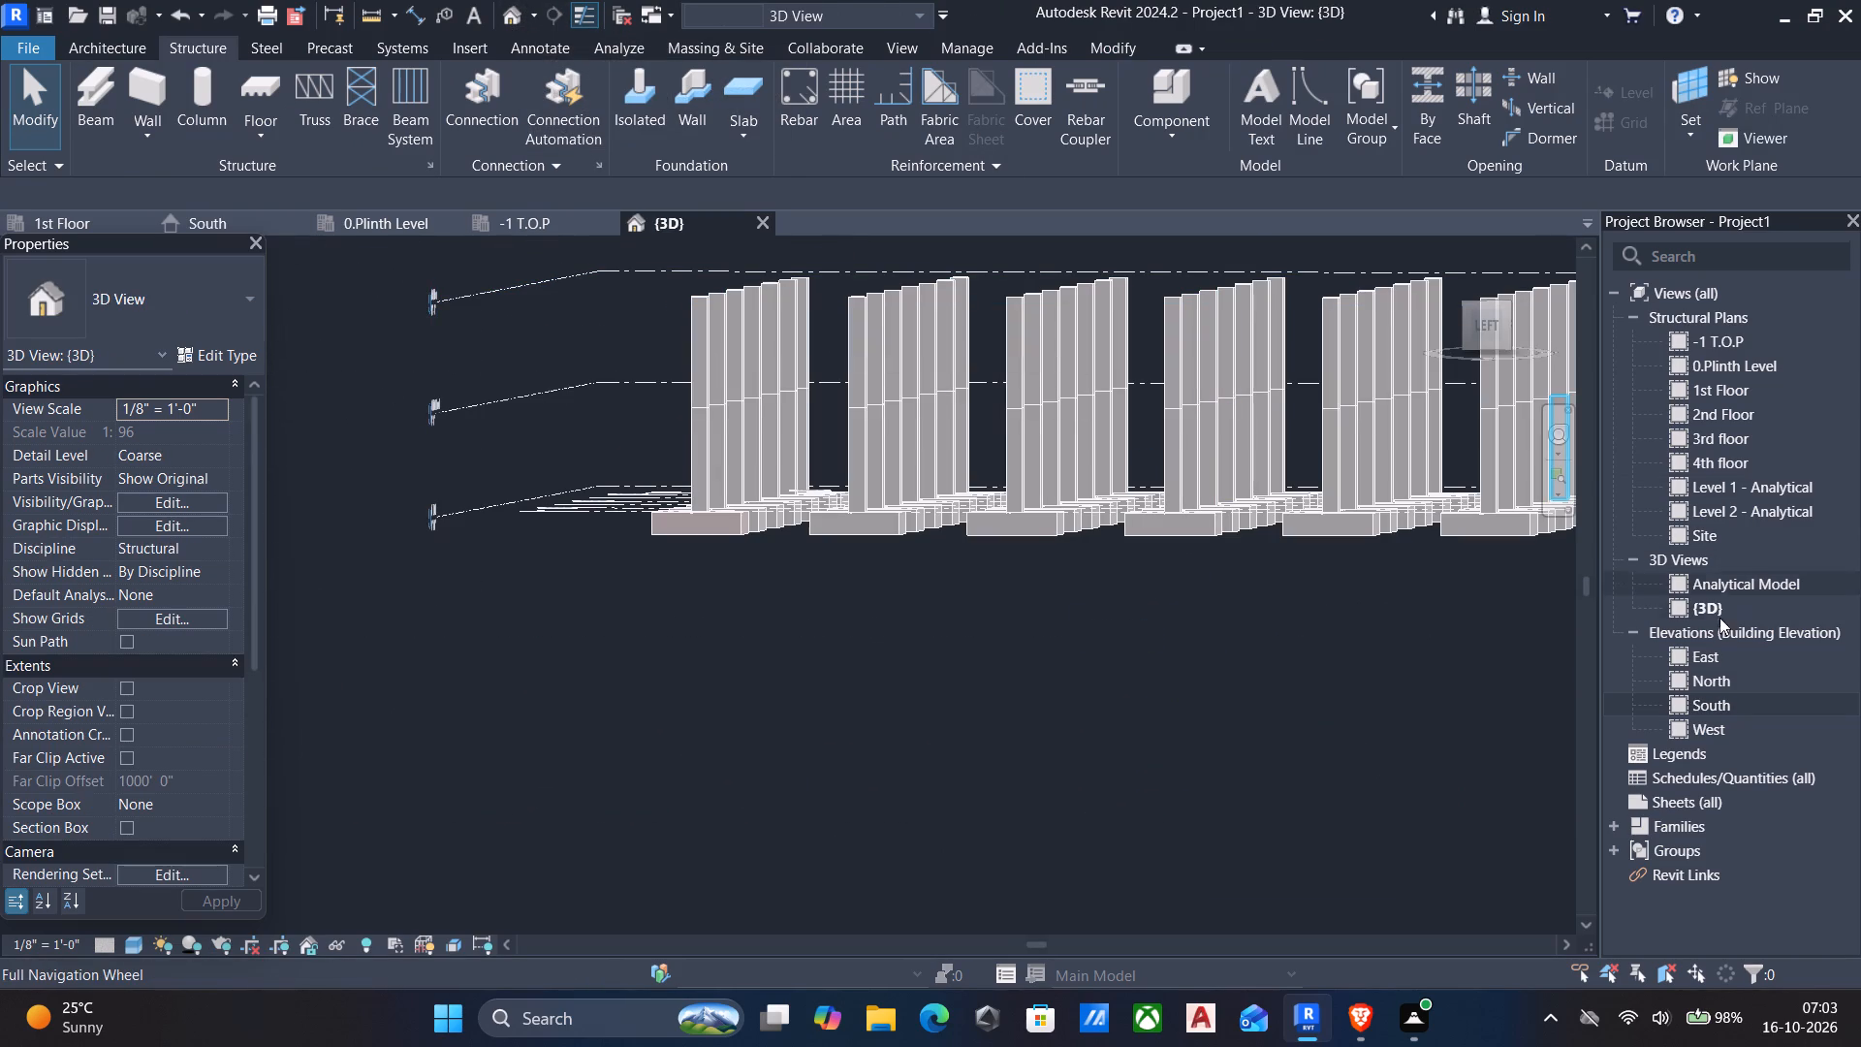
{"action": "double_click", "coordinate": [1718, 697]}
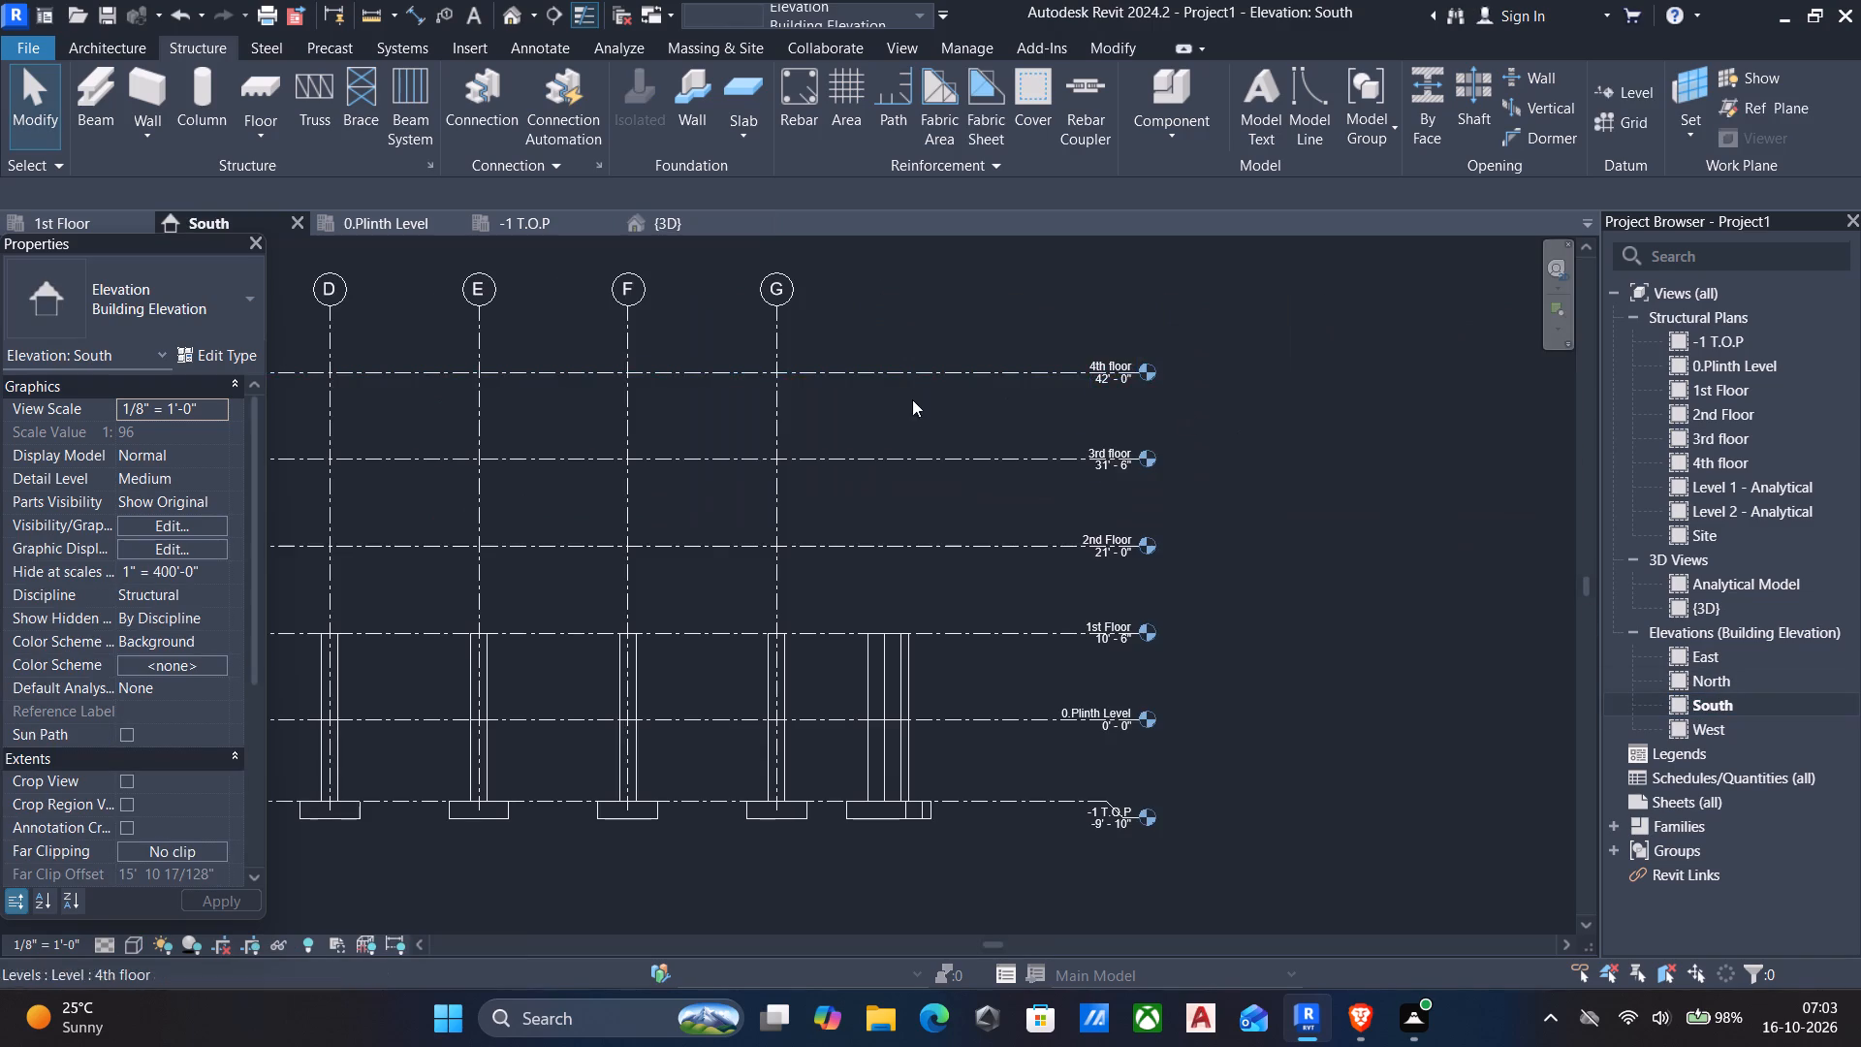
{"action": "middle_click_drag", "start_coordinate": [899, 558], "coordinate": [1148, 444]}
{"action": "scroll", "coordinate": [729, 499], "scroll_direction": "down", "scroll_amount": 3}
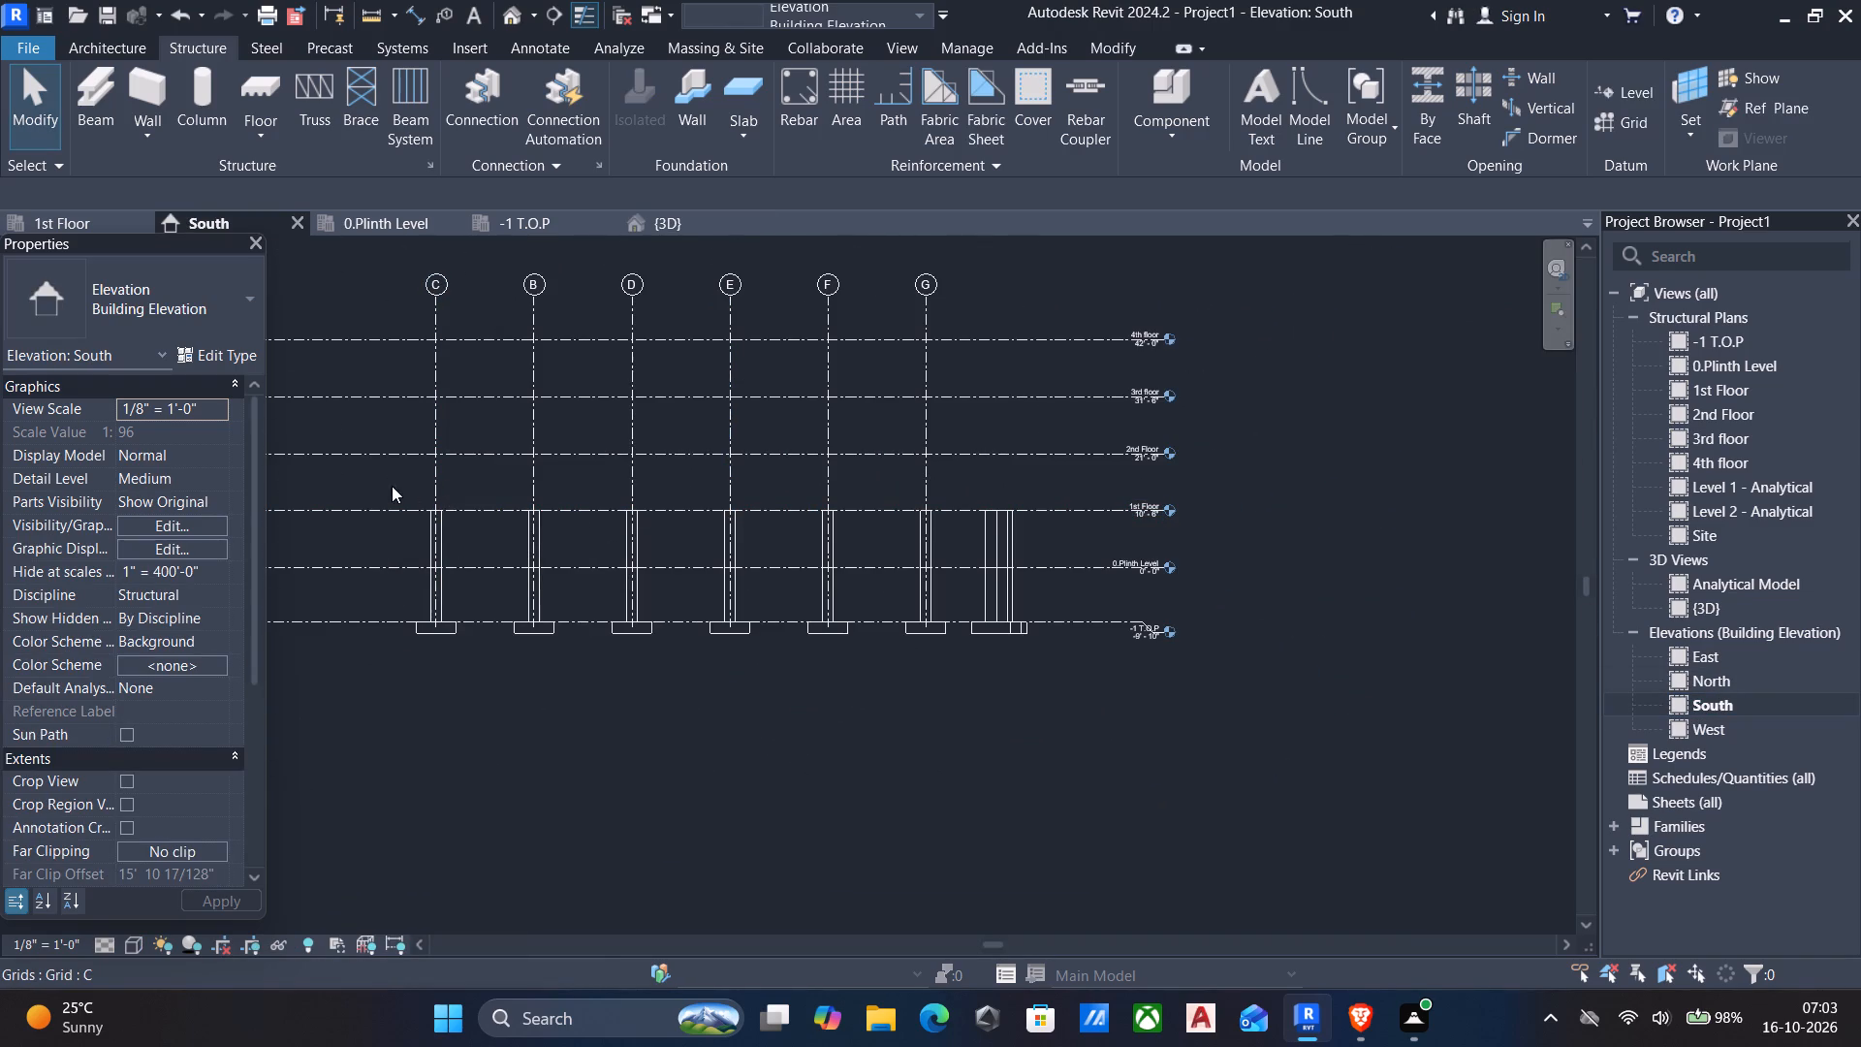
{"action": "left_click_drag", "start_coordinate": [391, 468], "coordinate": [1078, 595]}
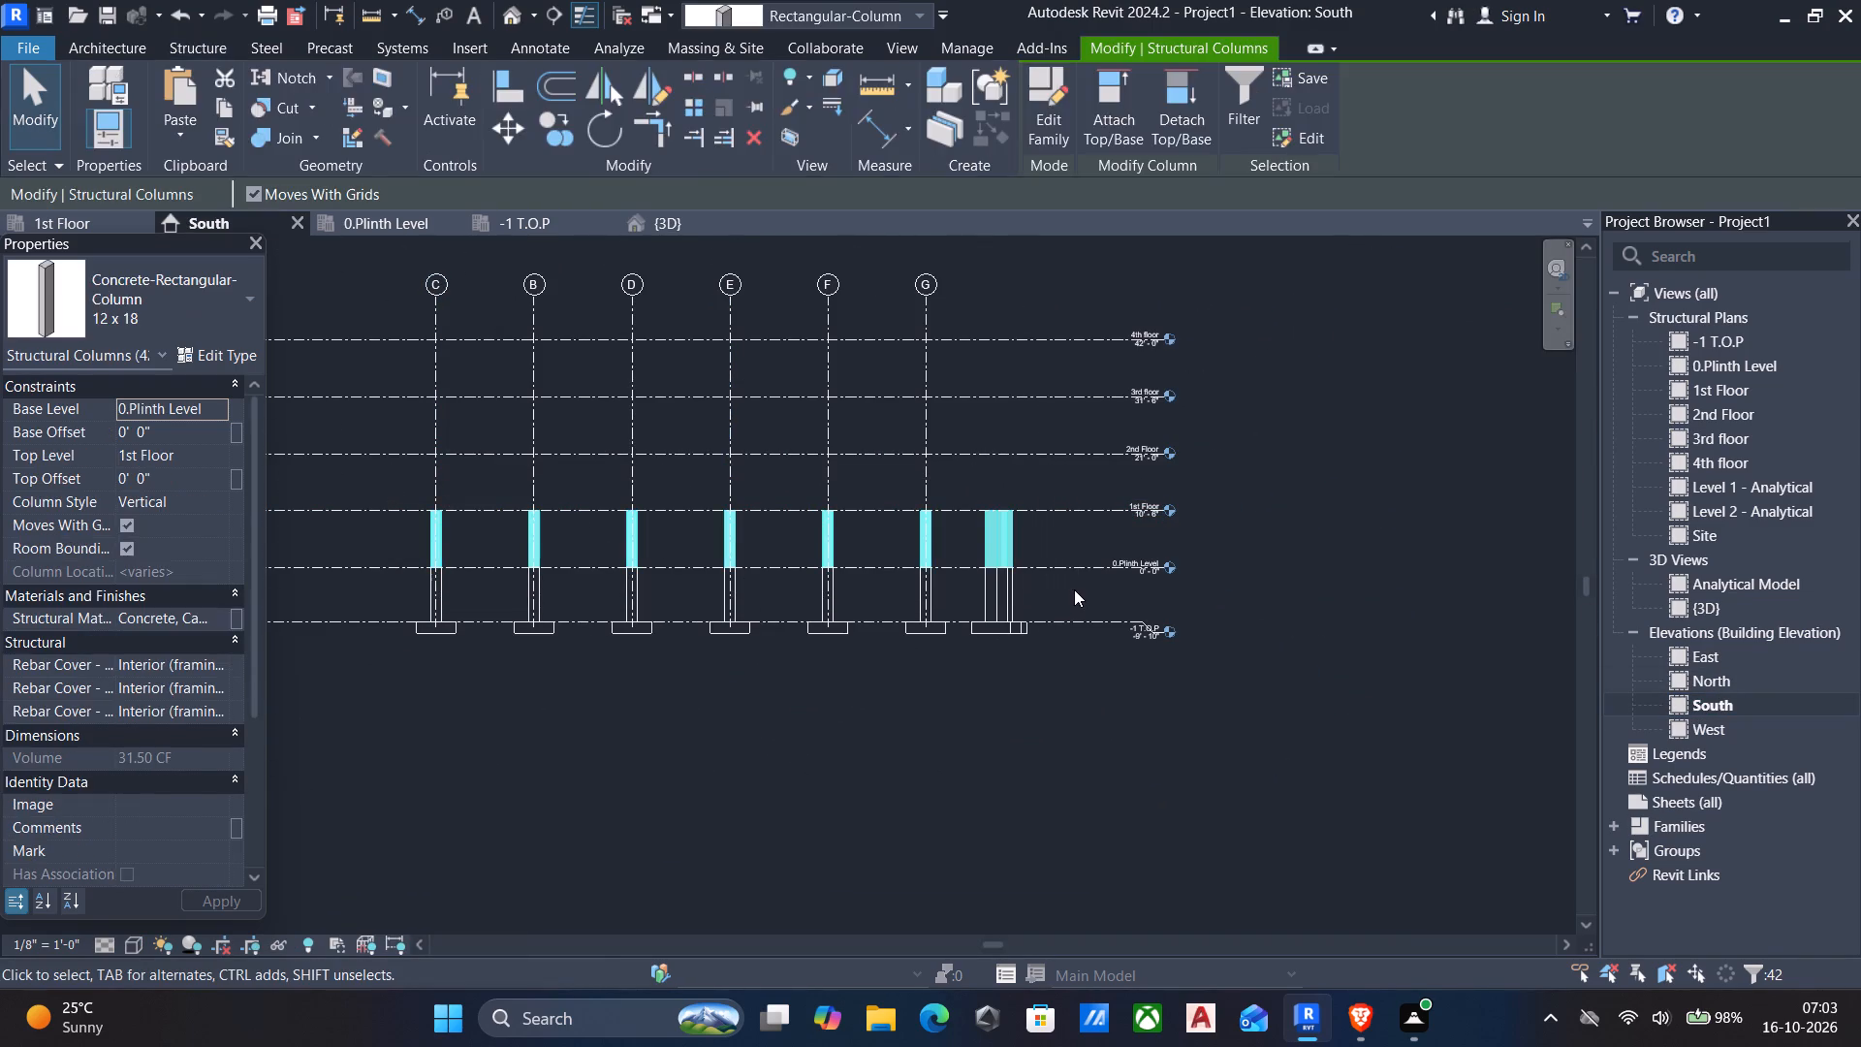
{"action": "key", "text": "Delete"}
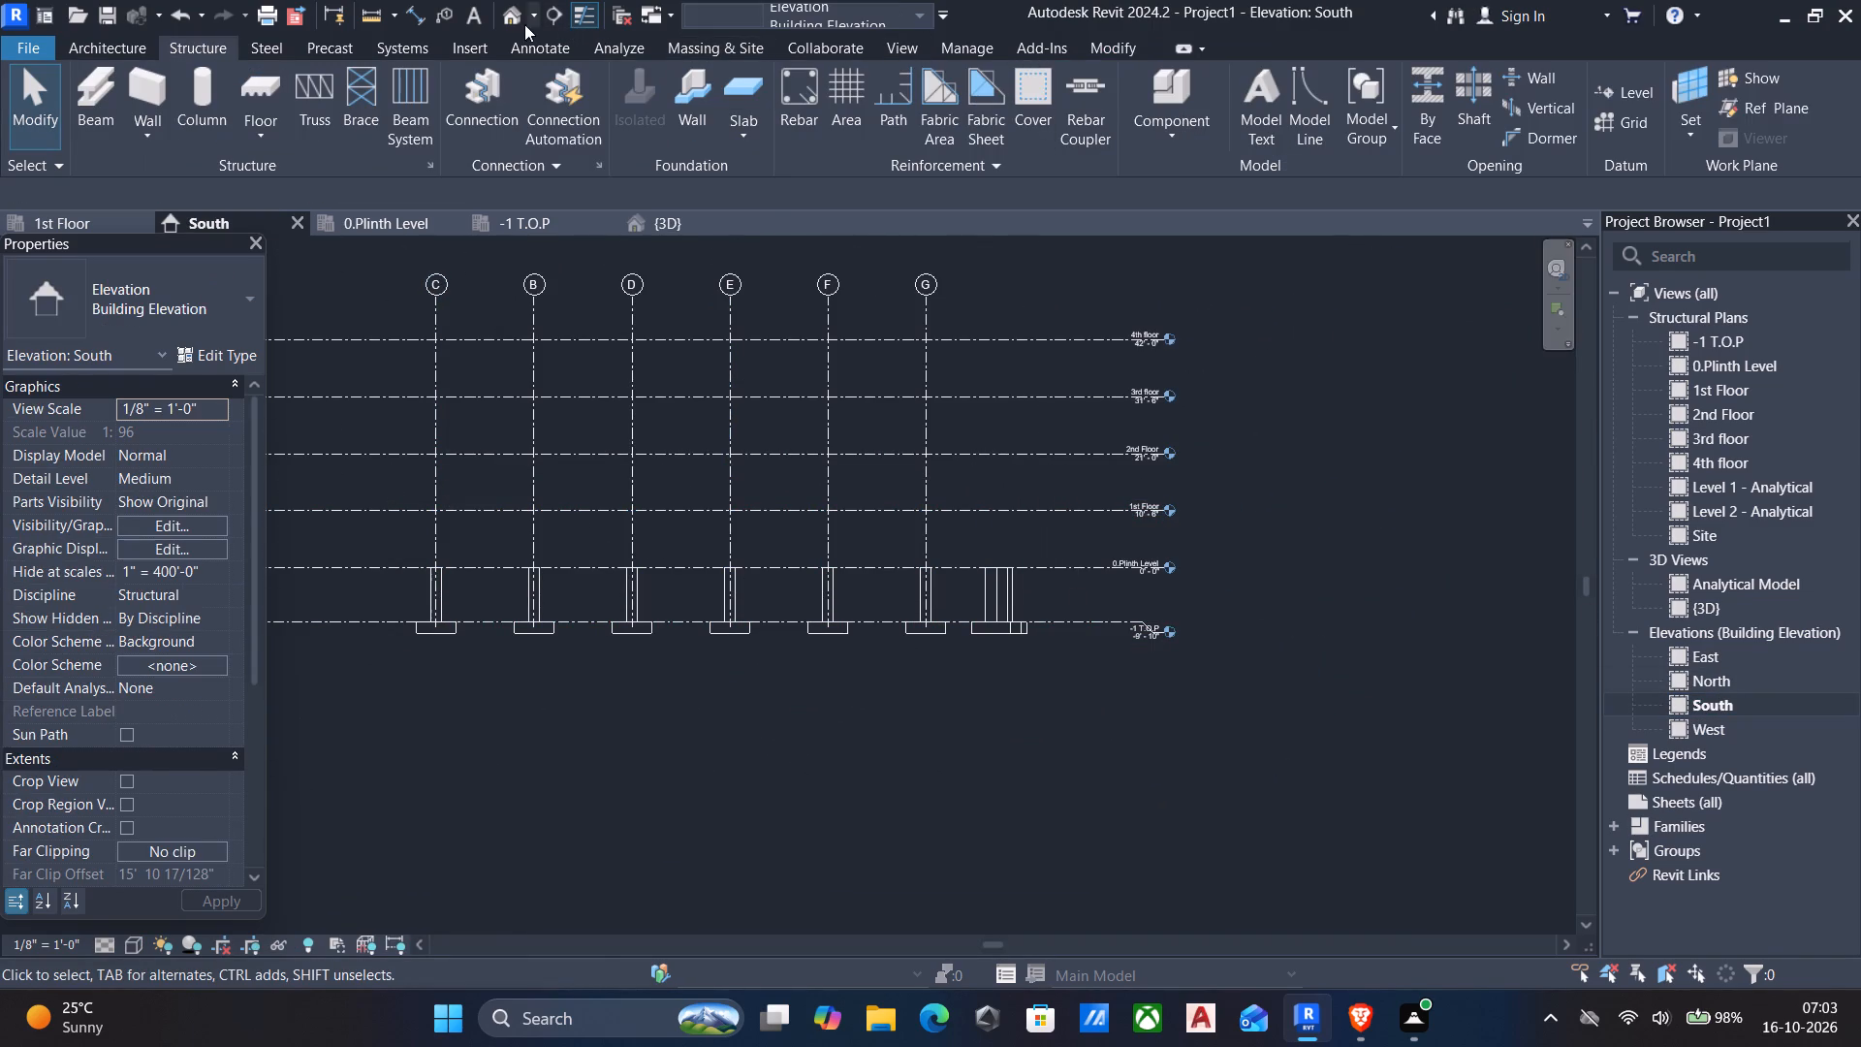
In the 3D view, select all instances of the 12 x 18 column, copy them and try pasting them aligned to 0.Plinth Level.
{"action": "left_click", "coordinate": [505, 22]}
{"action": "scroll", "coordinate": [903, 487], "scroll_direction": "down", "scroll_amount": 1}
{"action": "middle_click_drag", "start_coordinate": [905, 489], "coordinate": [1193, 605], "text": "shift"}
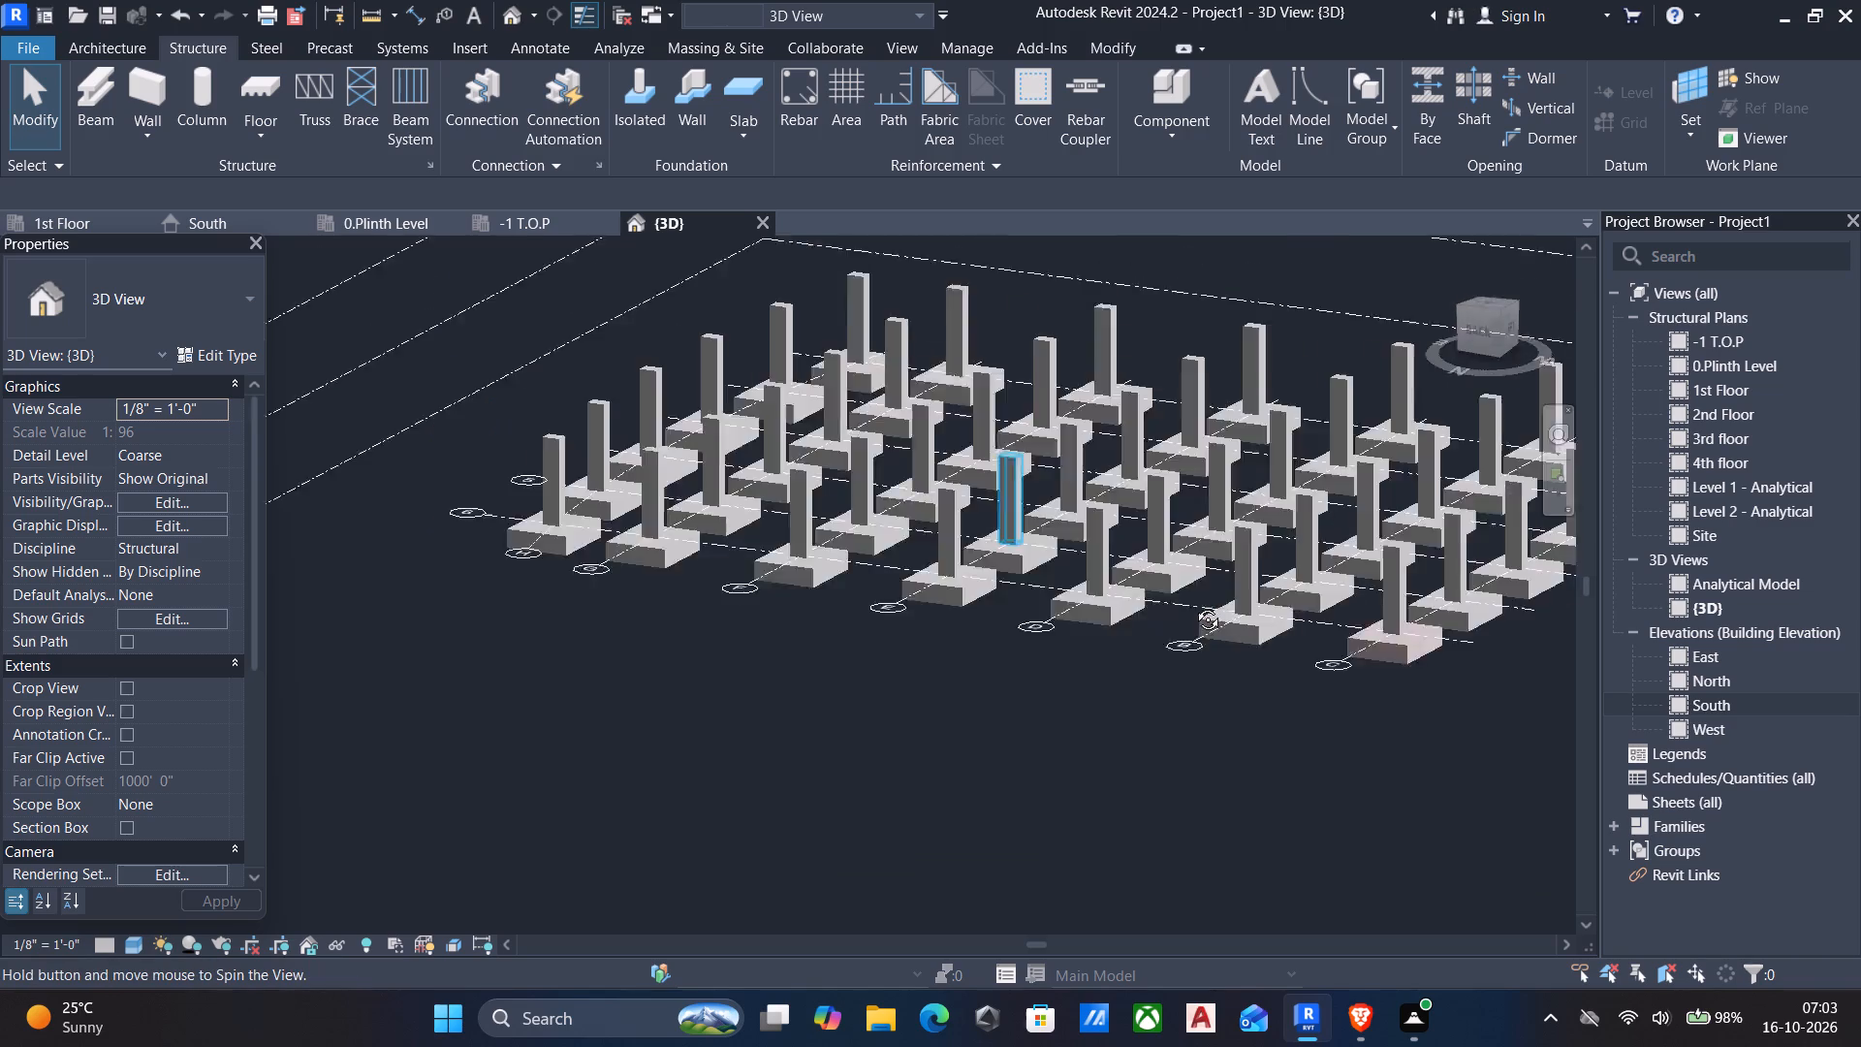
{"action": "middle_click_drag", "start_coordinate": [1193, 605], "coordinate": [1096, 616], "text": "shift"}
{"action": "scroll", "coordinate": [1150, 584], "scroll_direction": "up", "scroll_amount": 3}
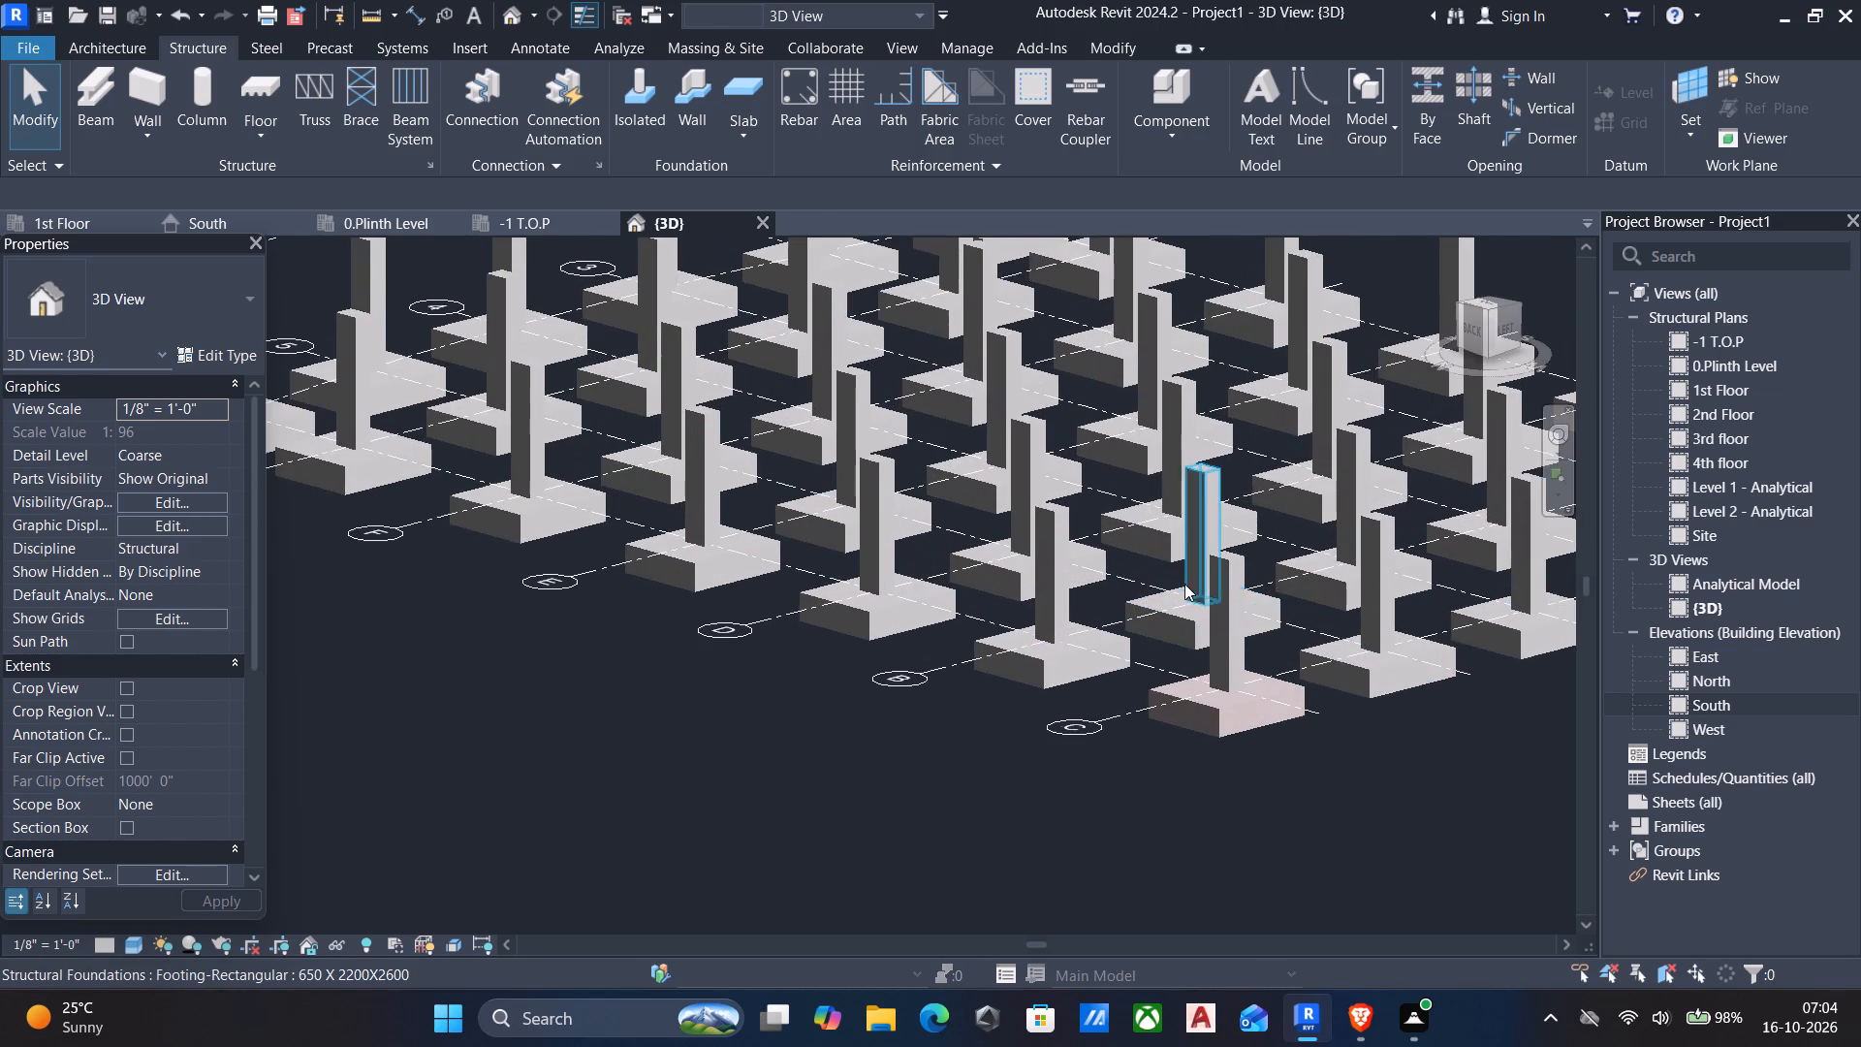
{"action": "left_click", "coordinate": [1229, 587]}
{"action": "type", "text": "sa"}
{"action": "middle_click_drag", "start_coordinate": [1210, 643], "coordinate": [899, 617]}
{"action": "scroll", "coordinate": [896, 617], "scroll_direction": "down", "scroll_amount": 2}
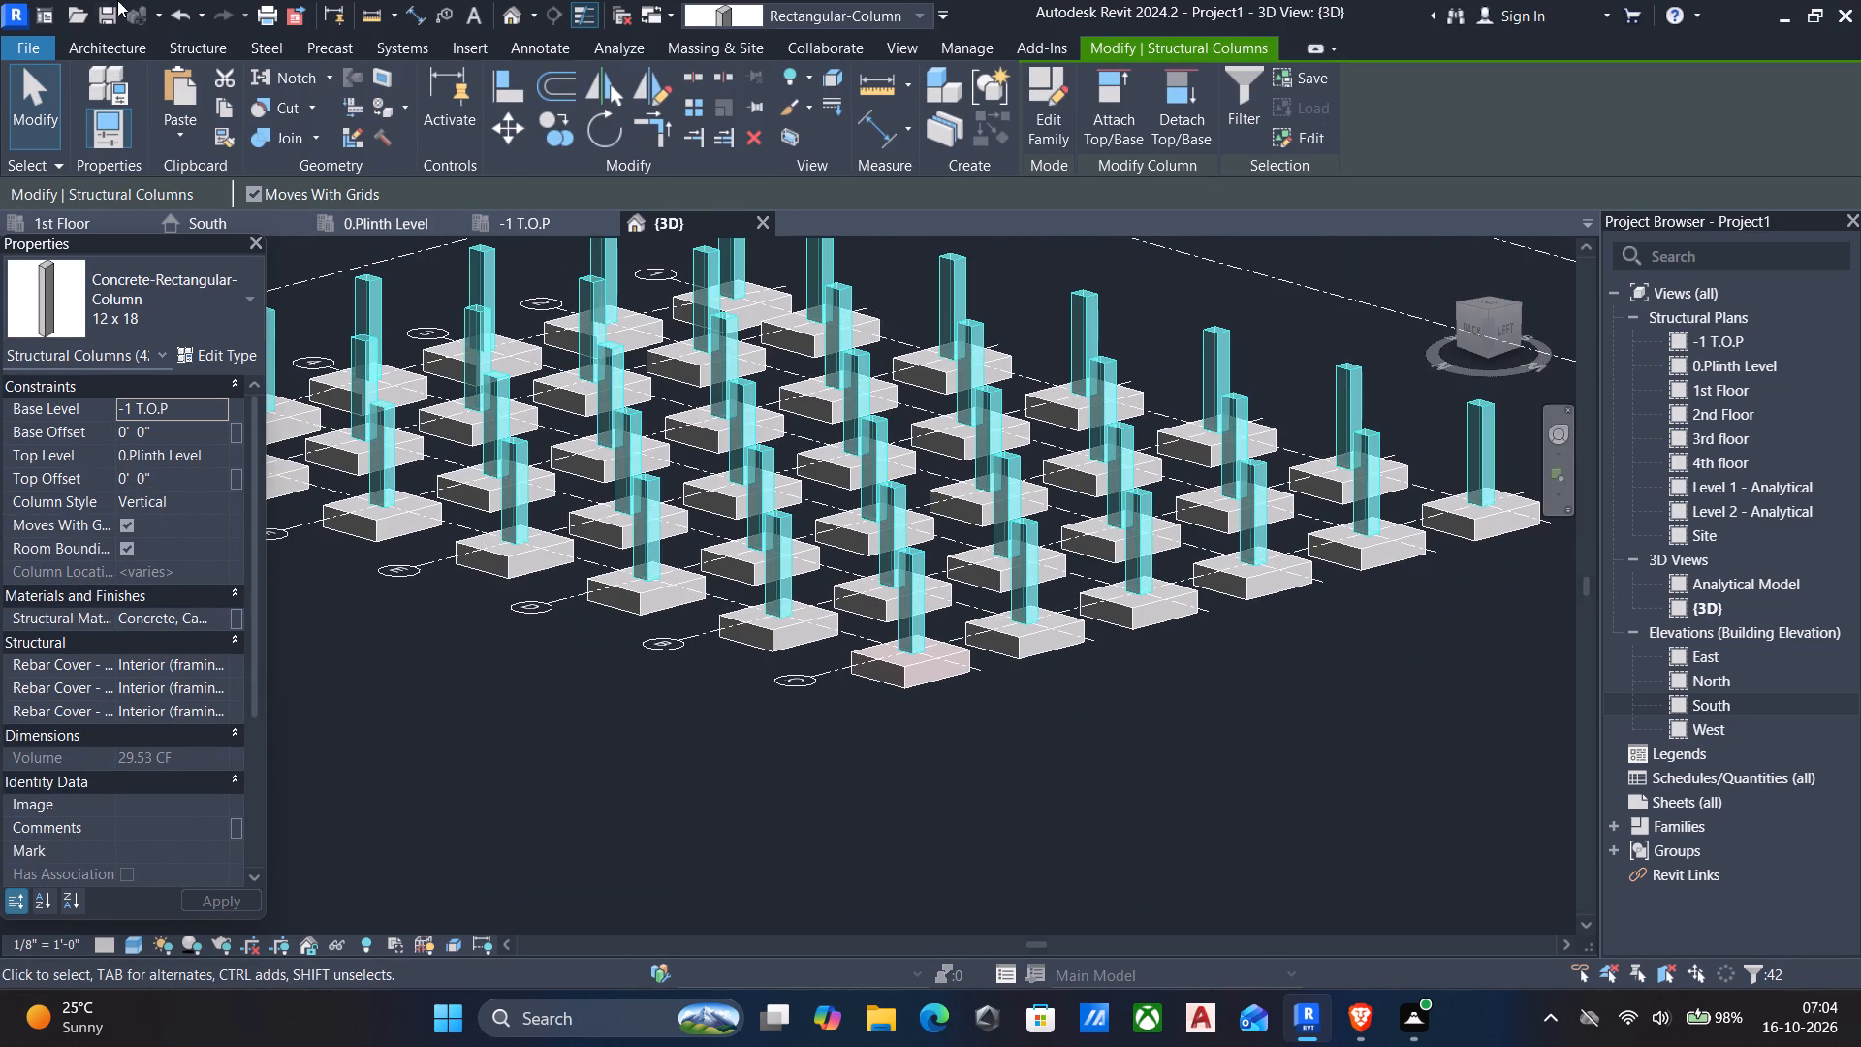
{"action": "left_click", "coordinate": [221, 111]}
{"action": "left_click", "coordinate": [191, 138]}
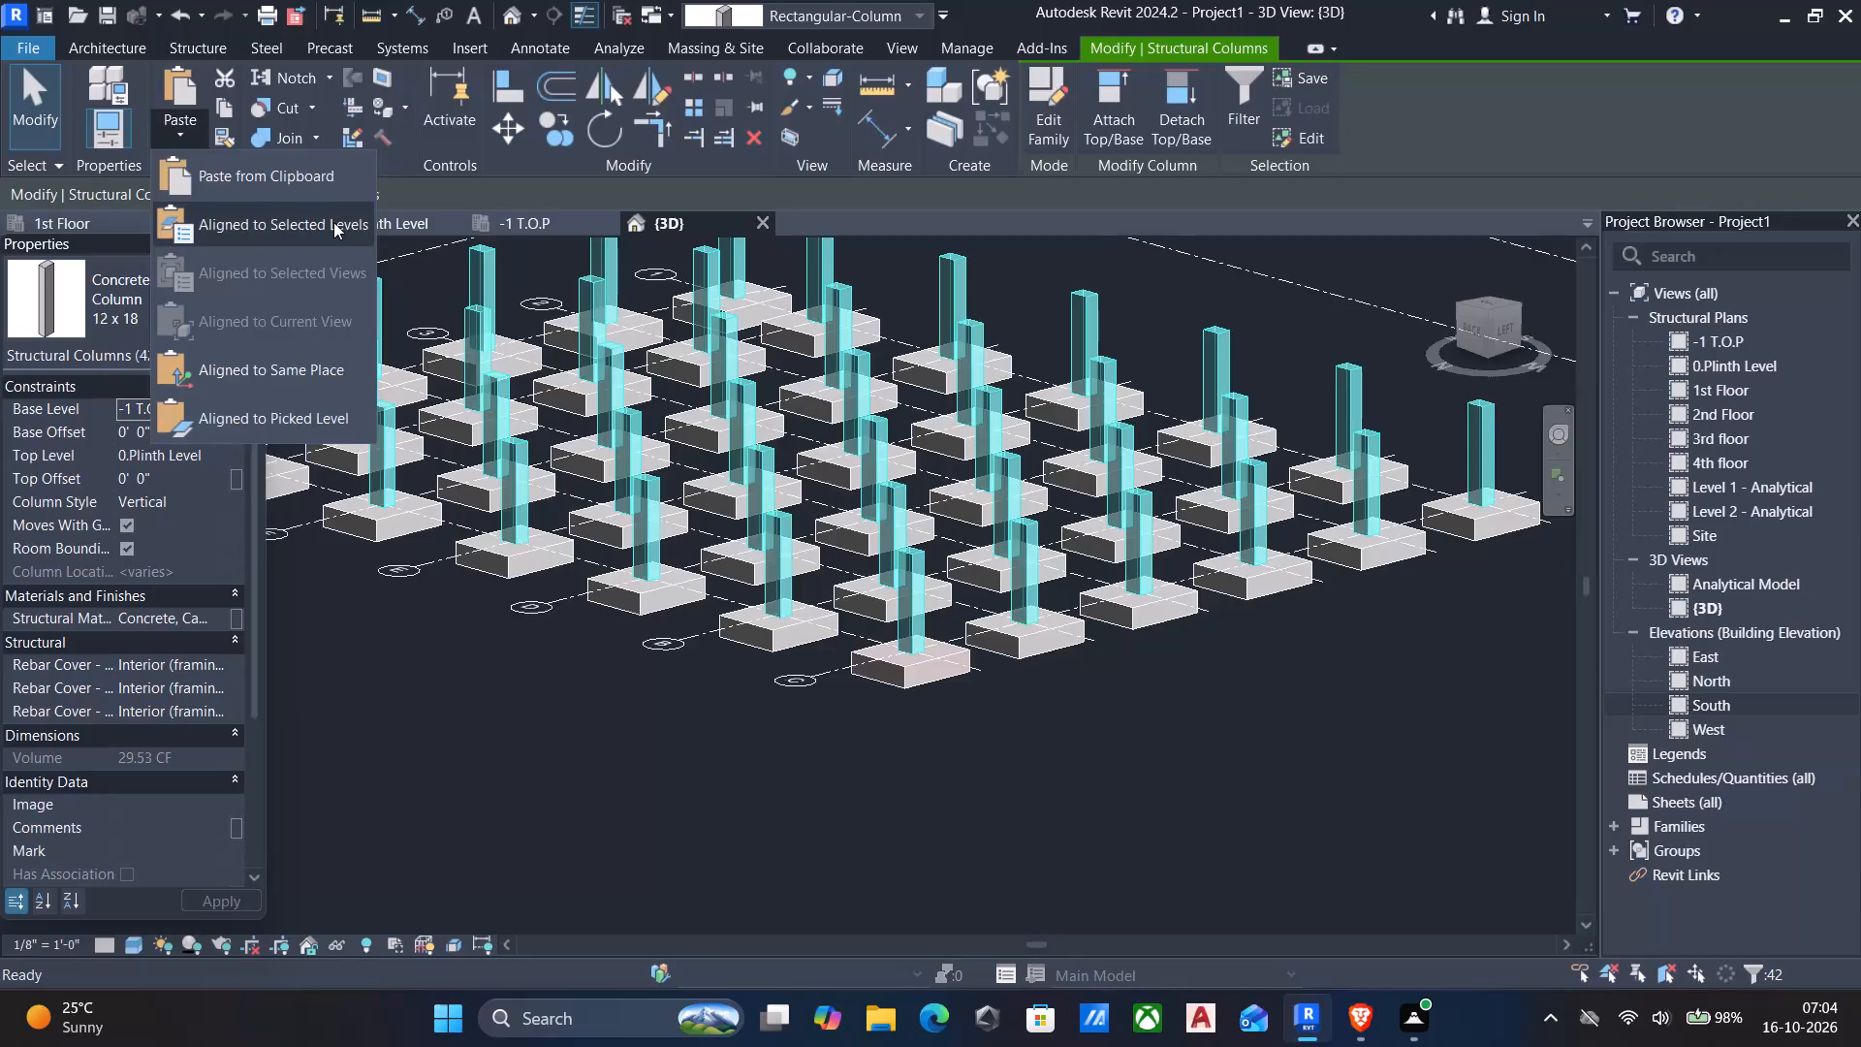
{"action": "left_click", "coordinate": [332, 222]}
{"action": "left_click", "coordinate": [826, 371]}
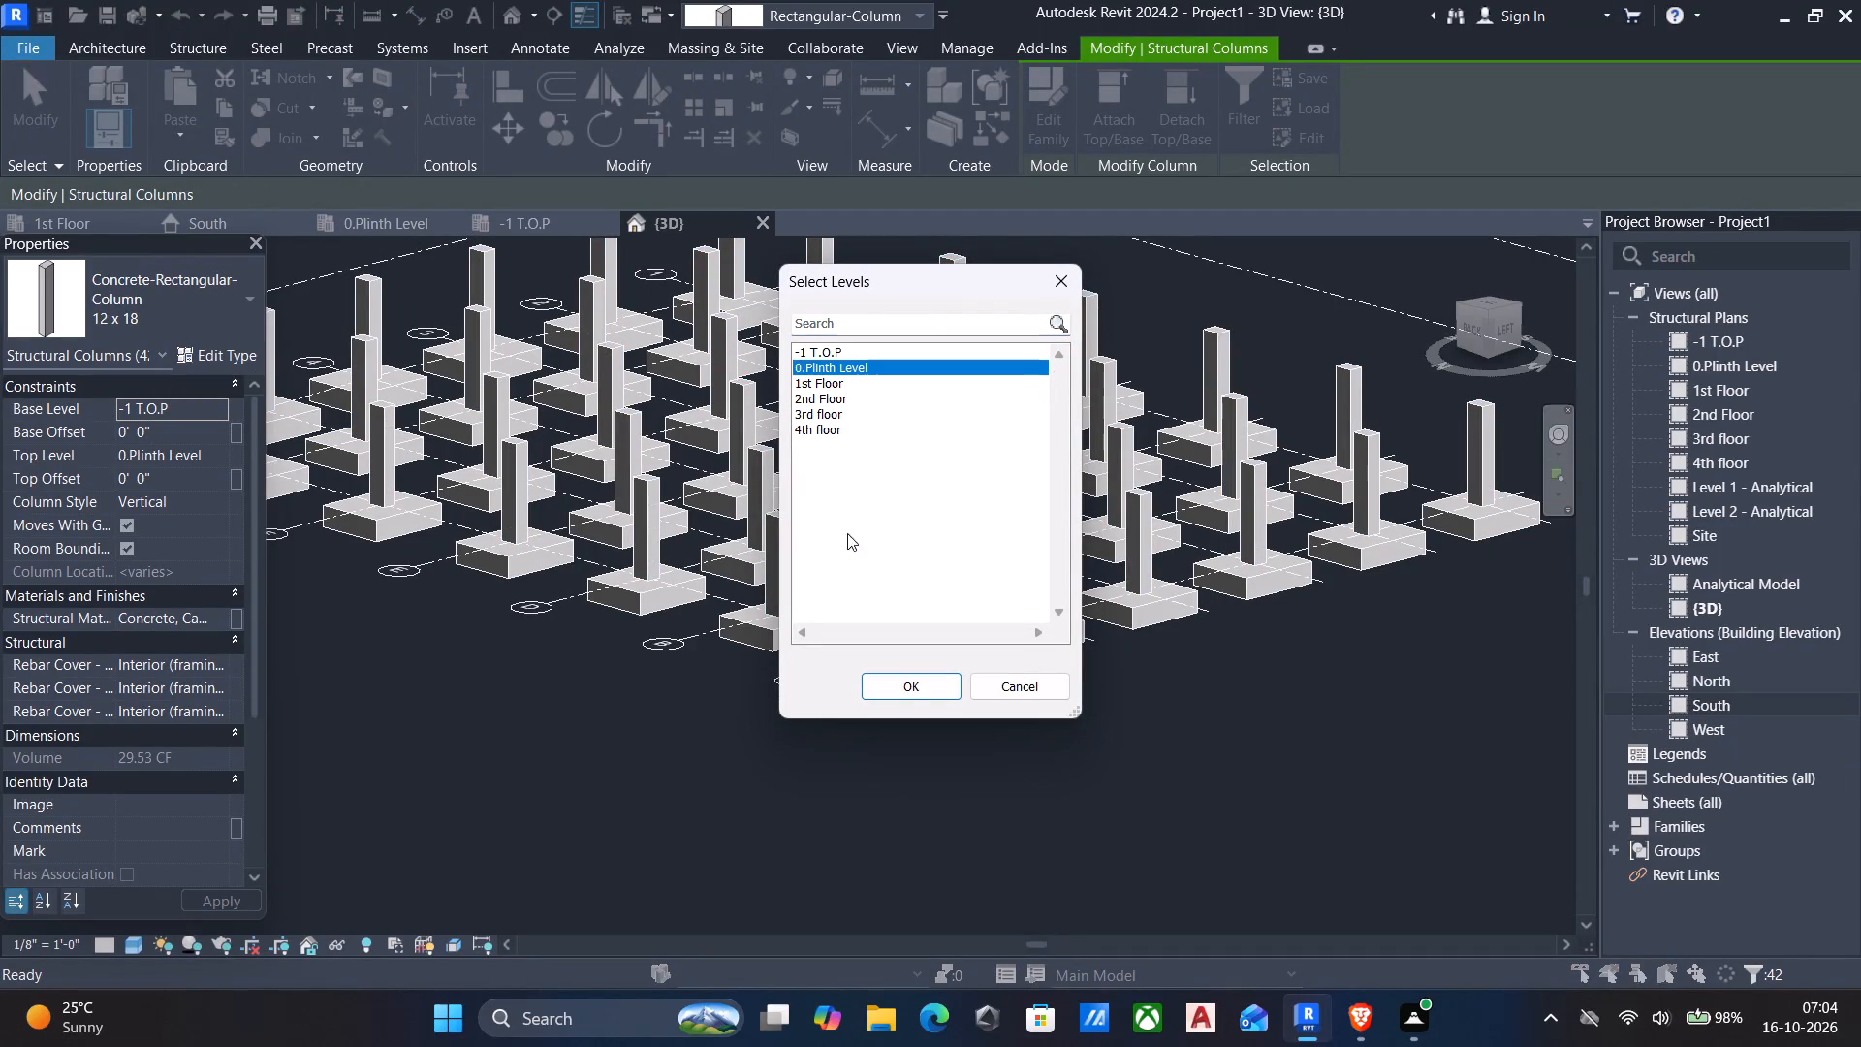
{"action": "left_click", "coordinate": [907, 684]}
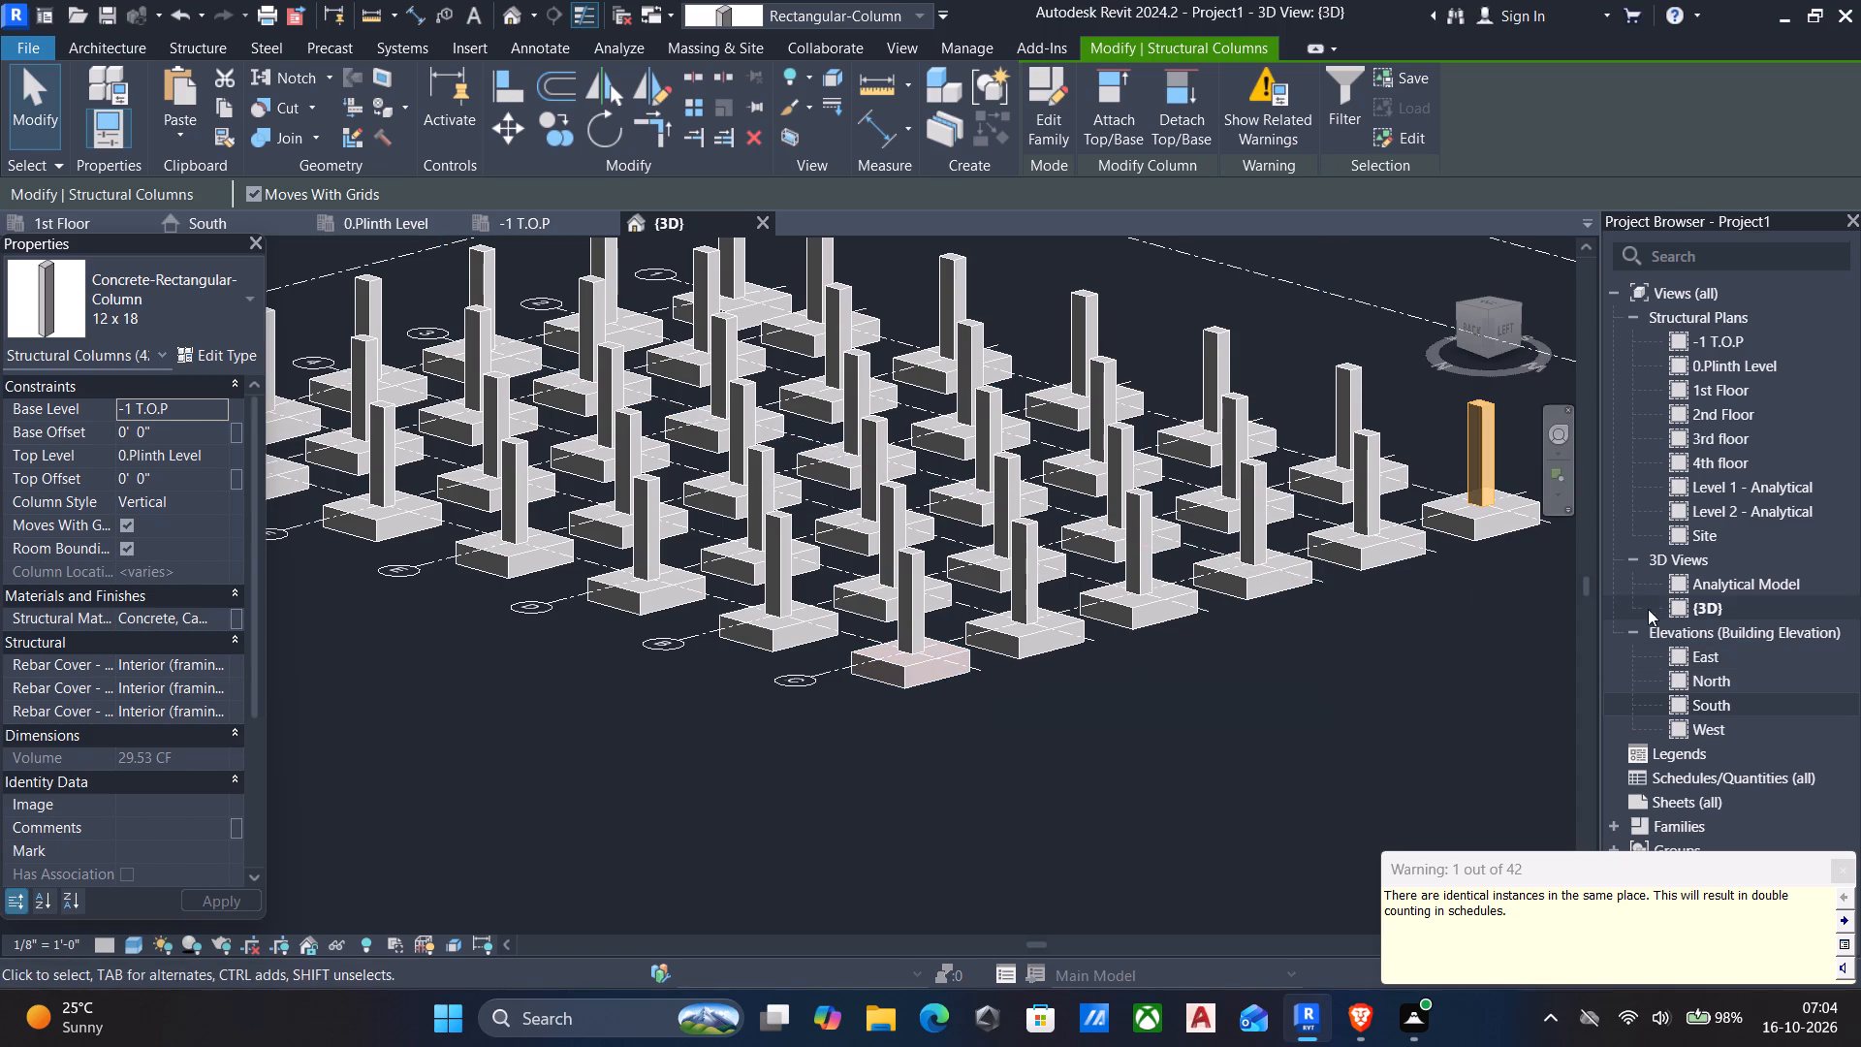
Examine the South elevation to check where the pasted columns sit relative to the levels.
{"action": "double_click", "coordinate": [1758, 707]}
{"action": "scroll", "coordinate": [1118, 598], "scroll_direction": "up", "scroll_amount": 4}
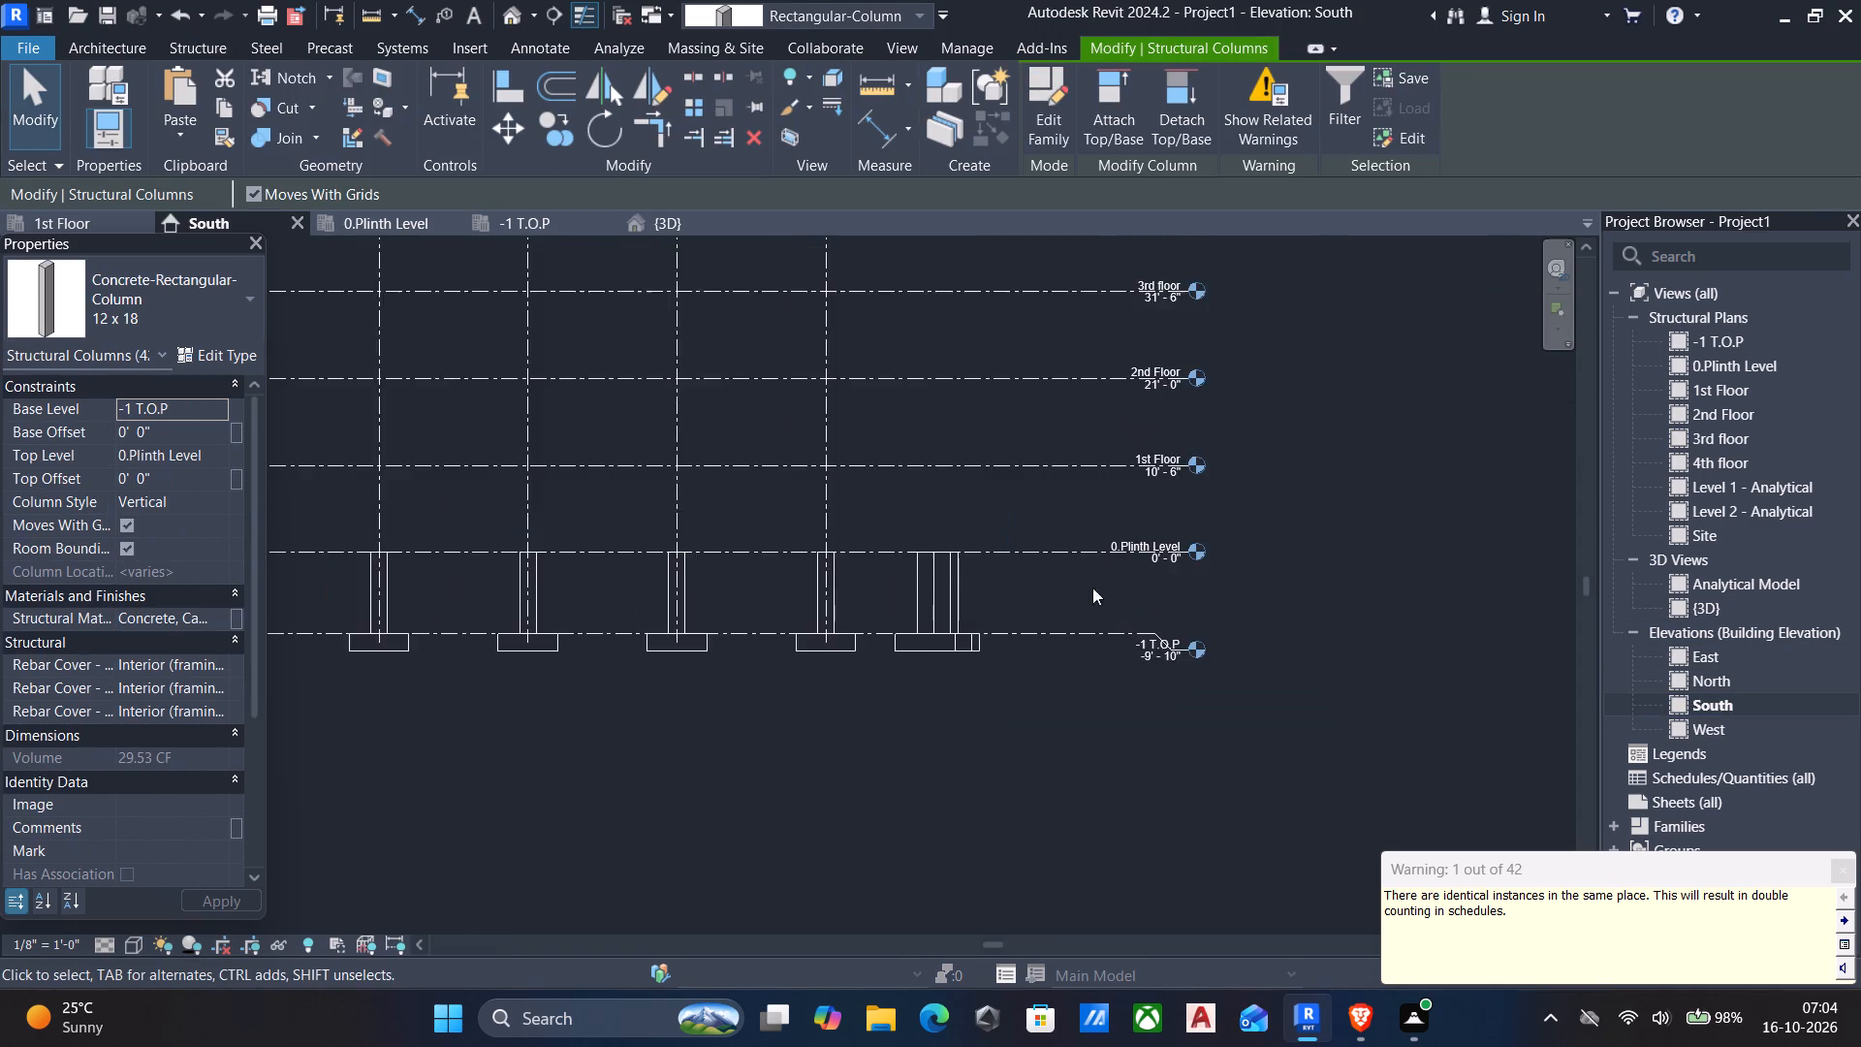
{"action": "middle_click_drag", "start_coordinate": [1009, 577], "coordinate": [1277, 594]}
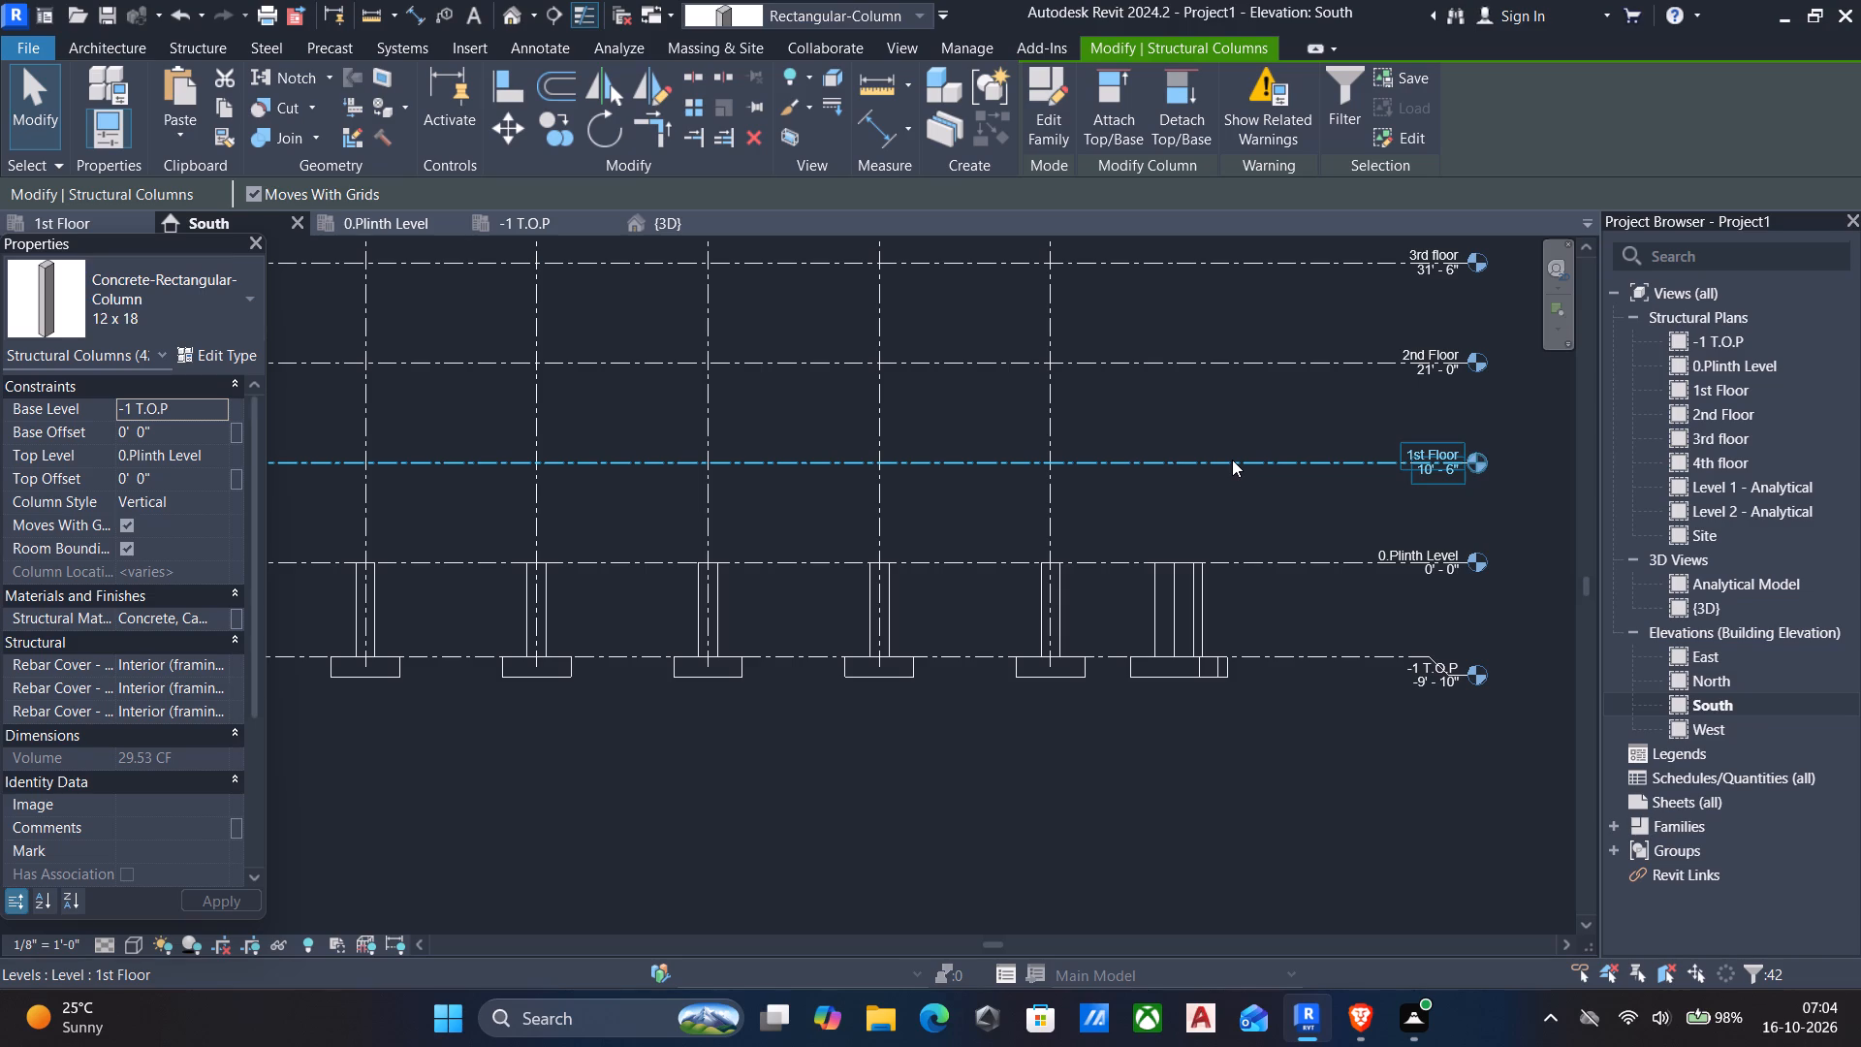
{"action": "scroll", "coordinate": [1225, 510], "scroll_direction": "down", "scroll_amount": 1}
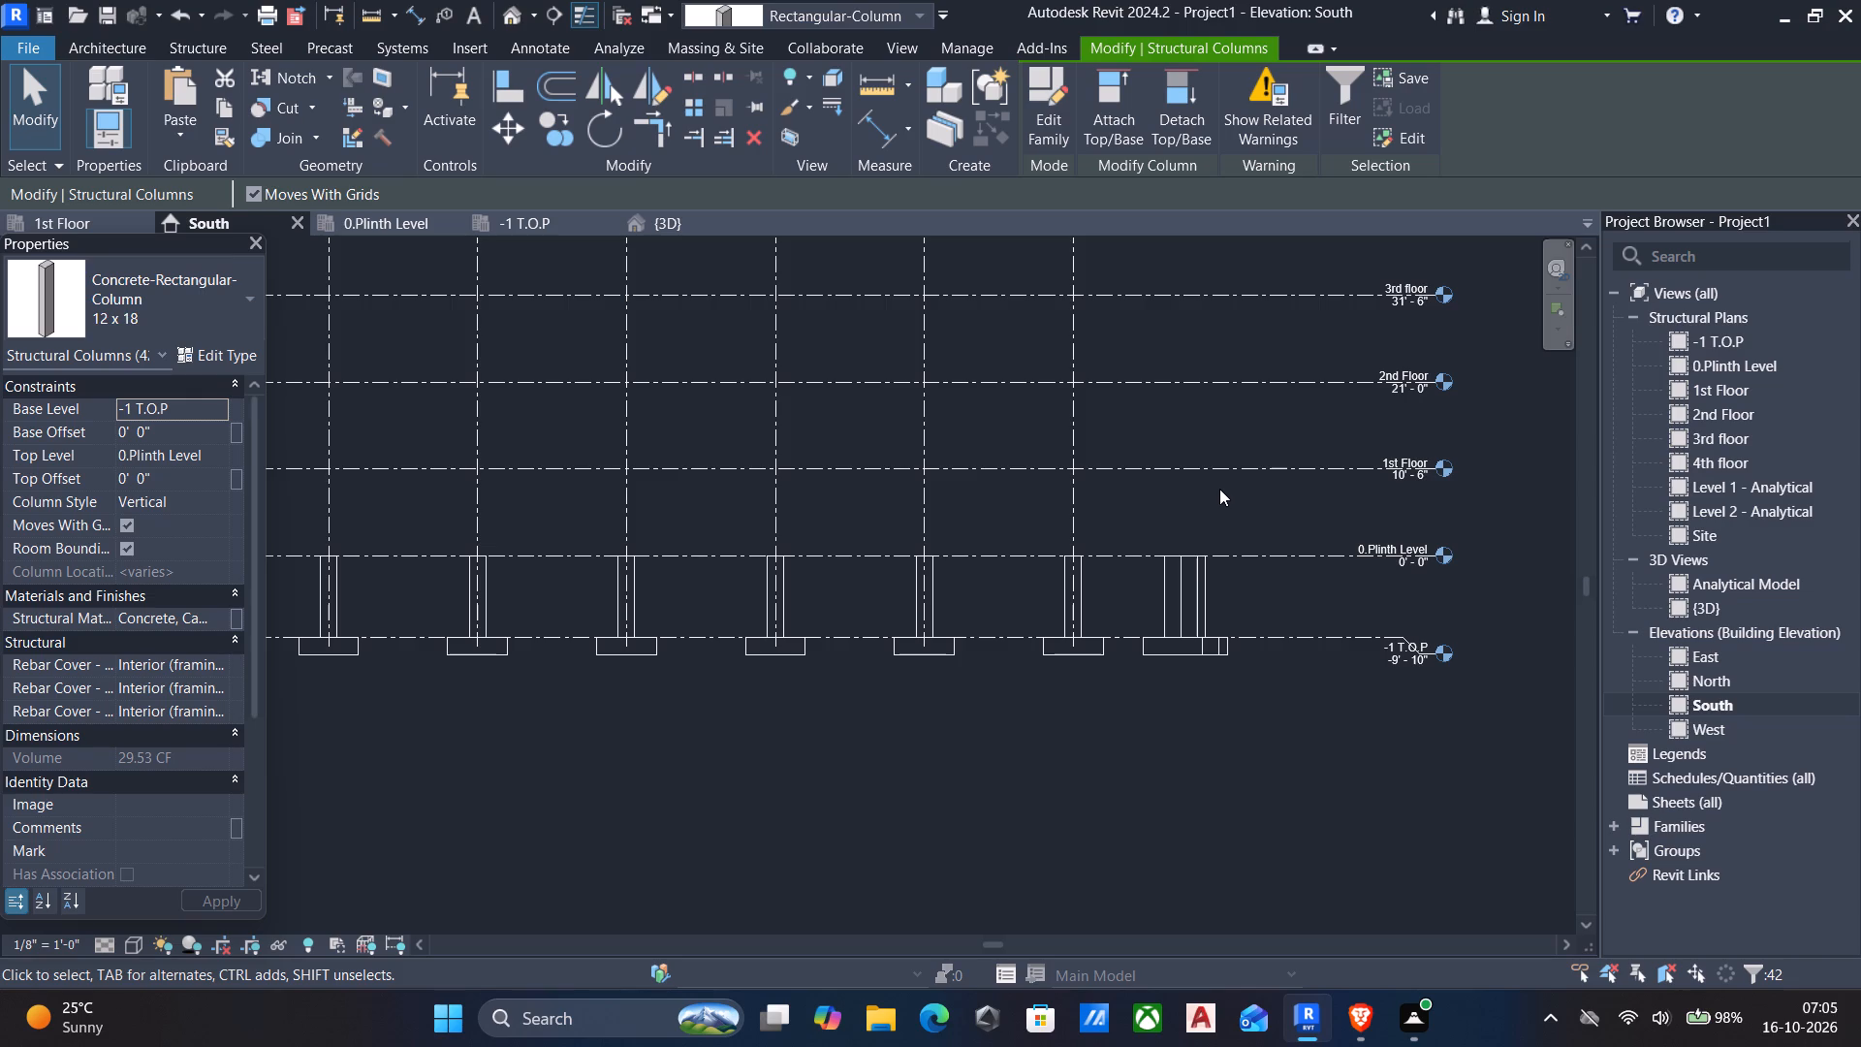
{"action": "scroll", "coordinate": [1377, 508], "scroll_direction": "down", "scroll_amount": 3}
{"action": "middle_click_drag", "start_coordinate": [1352, 540], "coordinate": [1339, 707]}
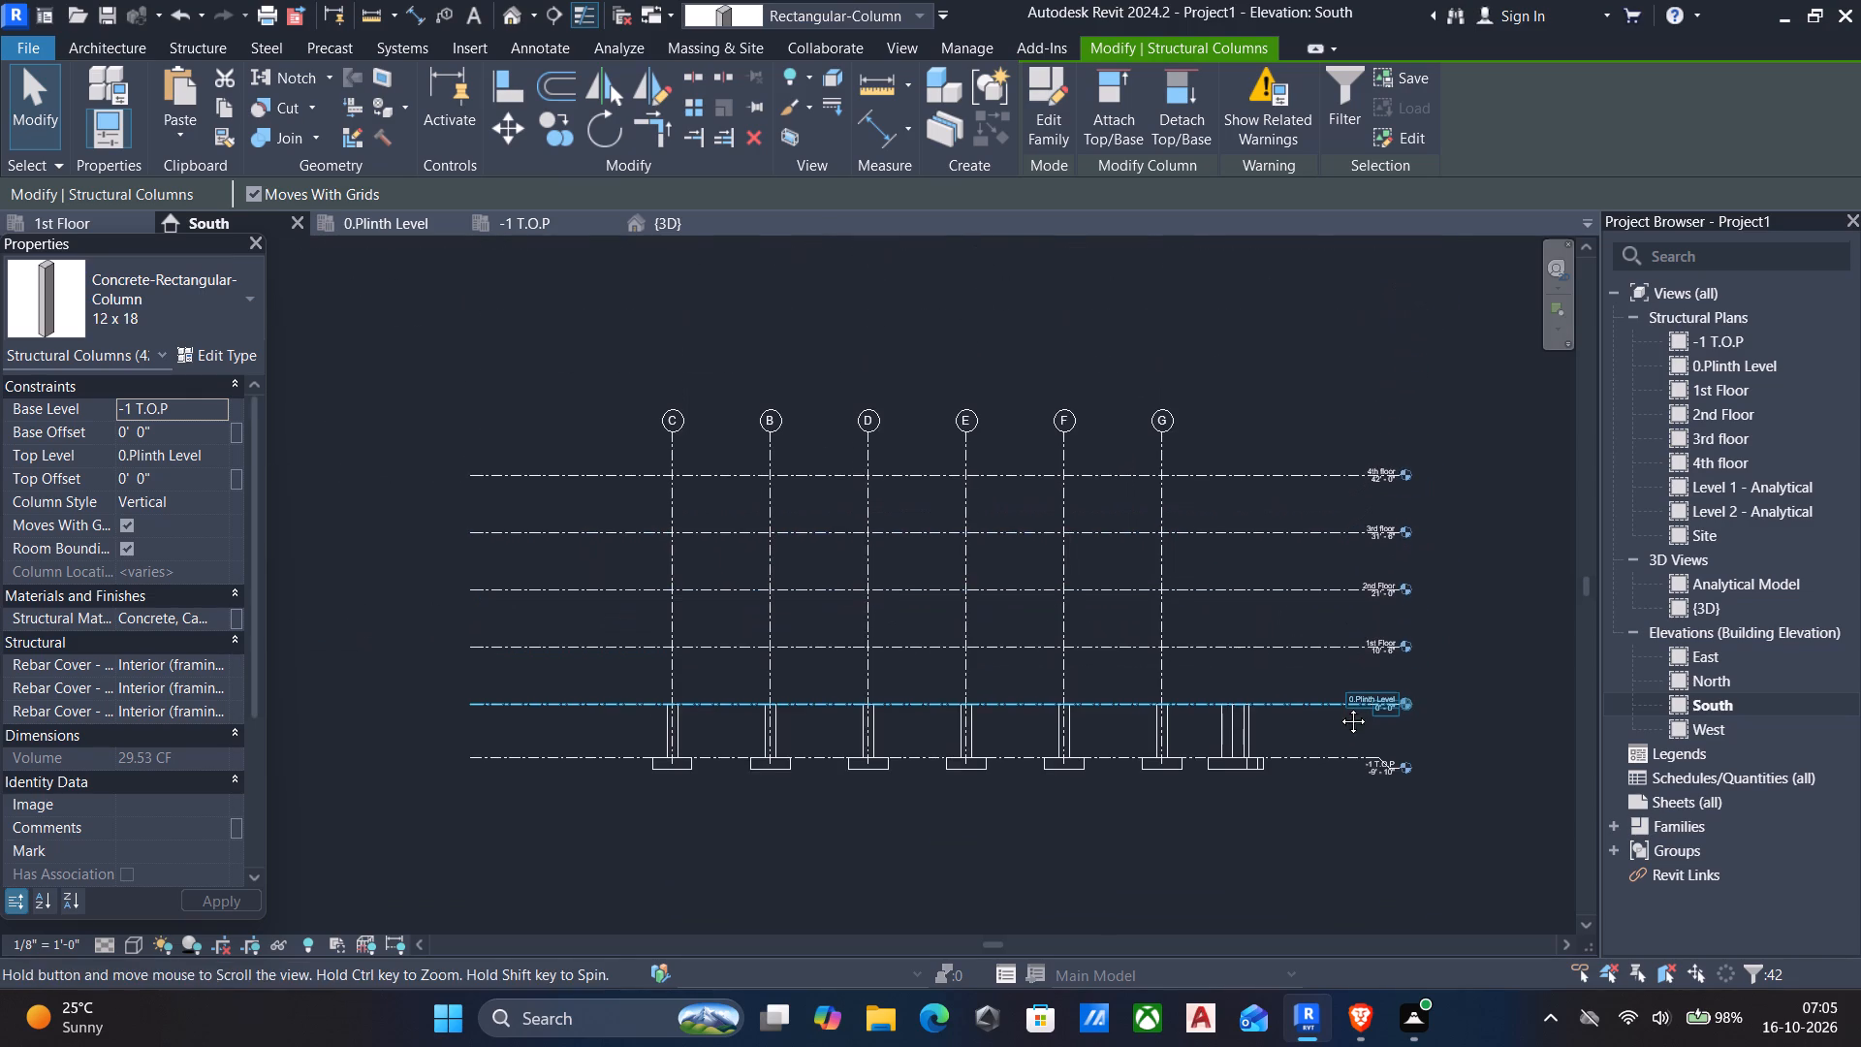
{"action": "middle_click_drag", "start_coordinate": [1339, 707], "coordinate": [1340, 712]}
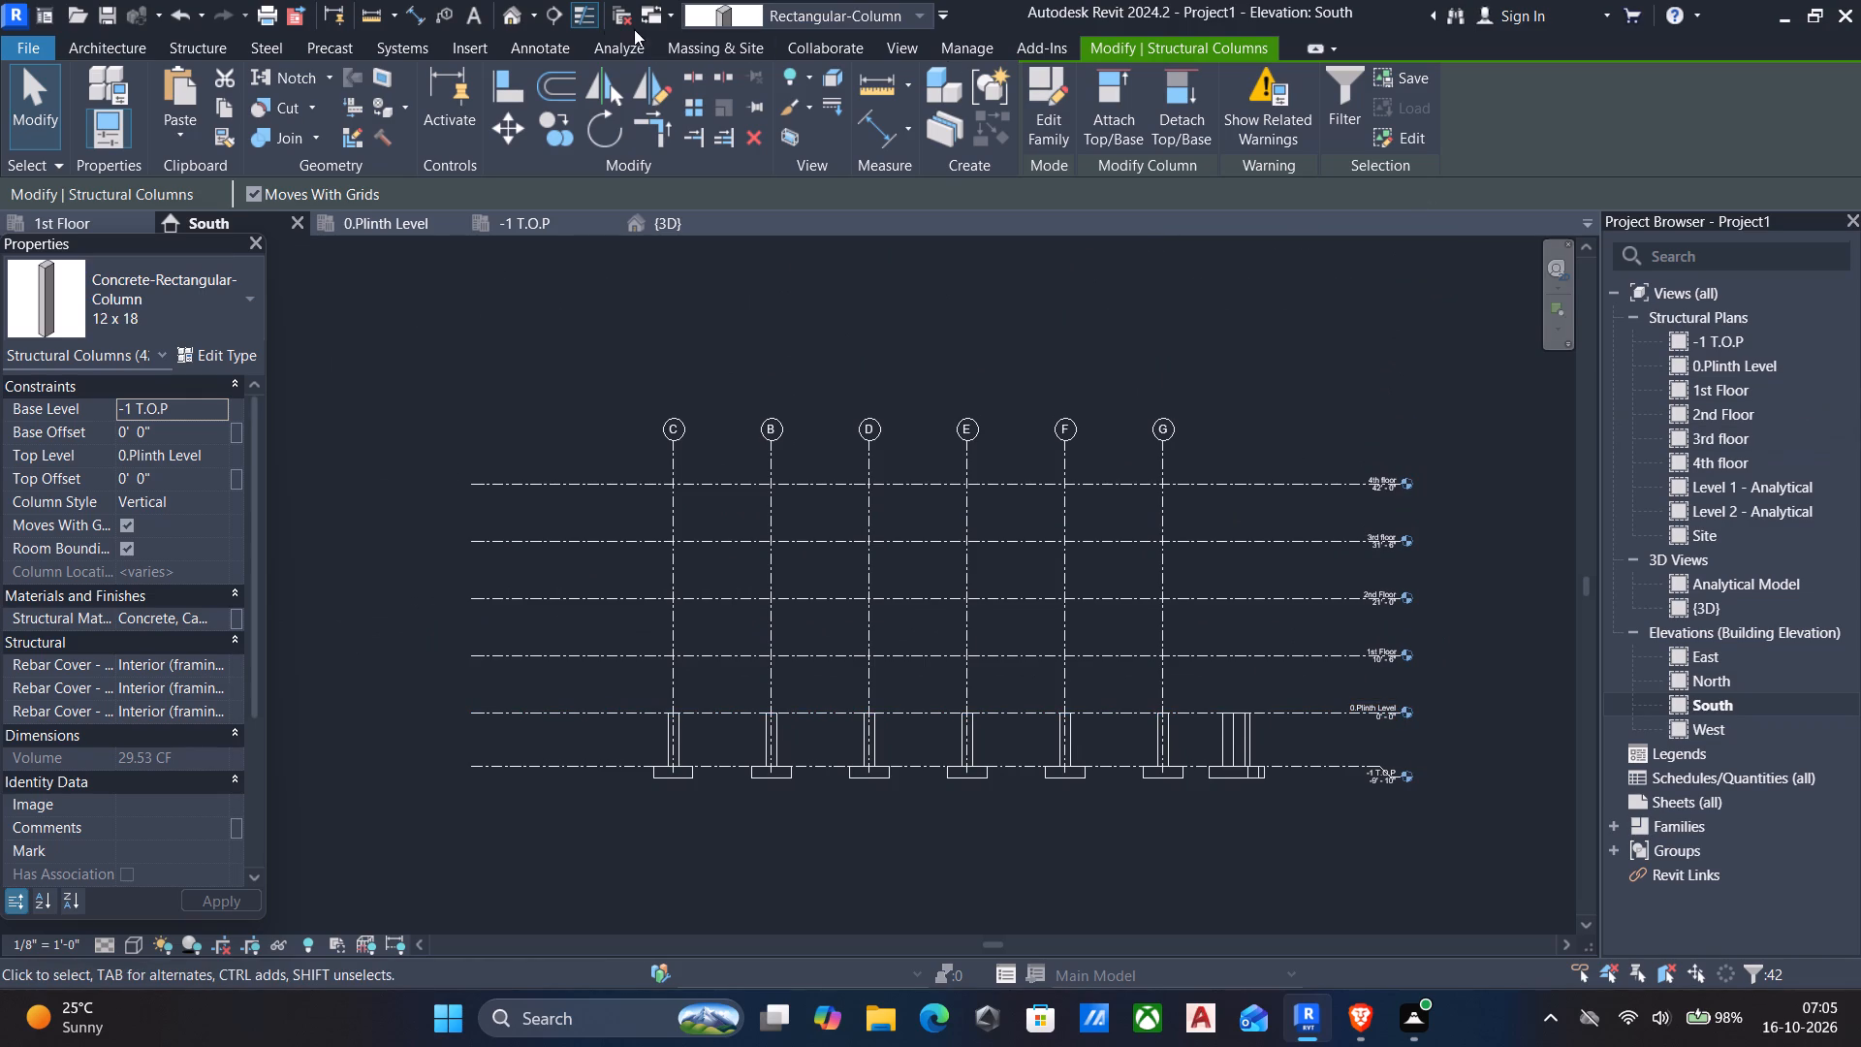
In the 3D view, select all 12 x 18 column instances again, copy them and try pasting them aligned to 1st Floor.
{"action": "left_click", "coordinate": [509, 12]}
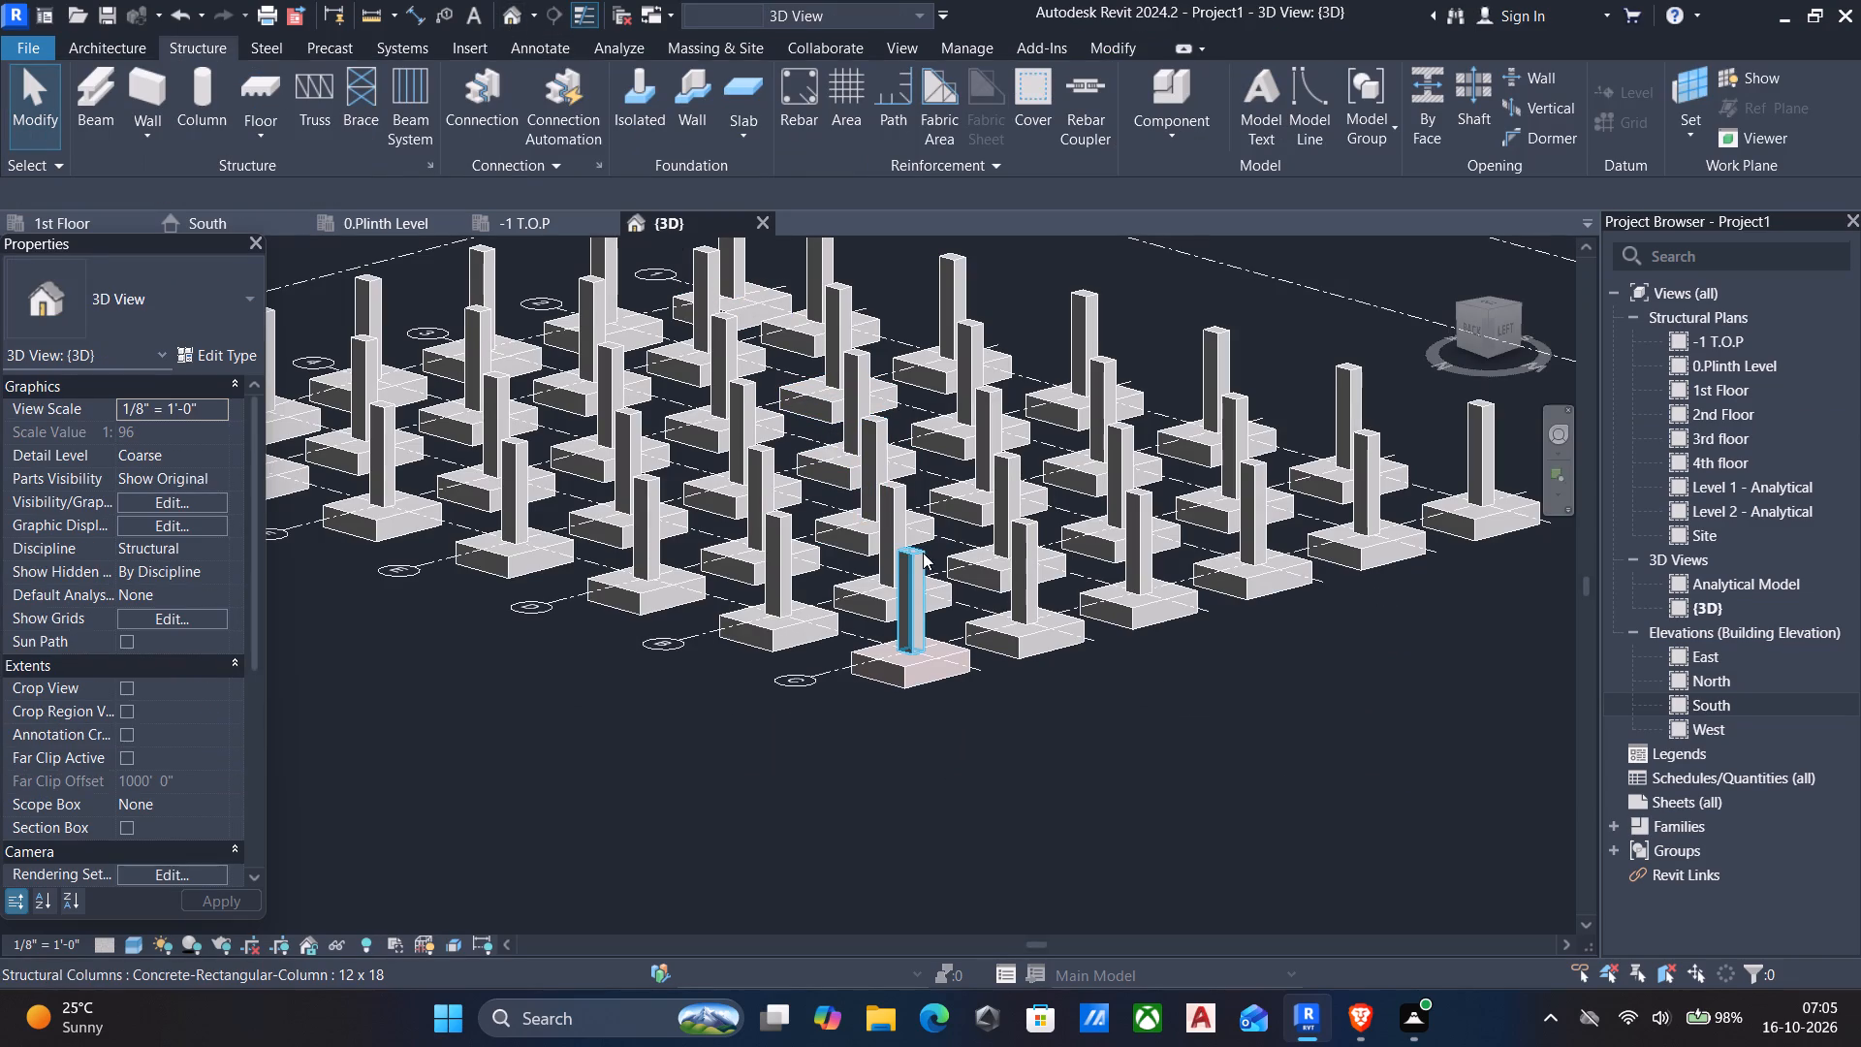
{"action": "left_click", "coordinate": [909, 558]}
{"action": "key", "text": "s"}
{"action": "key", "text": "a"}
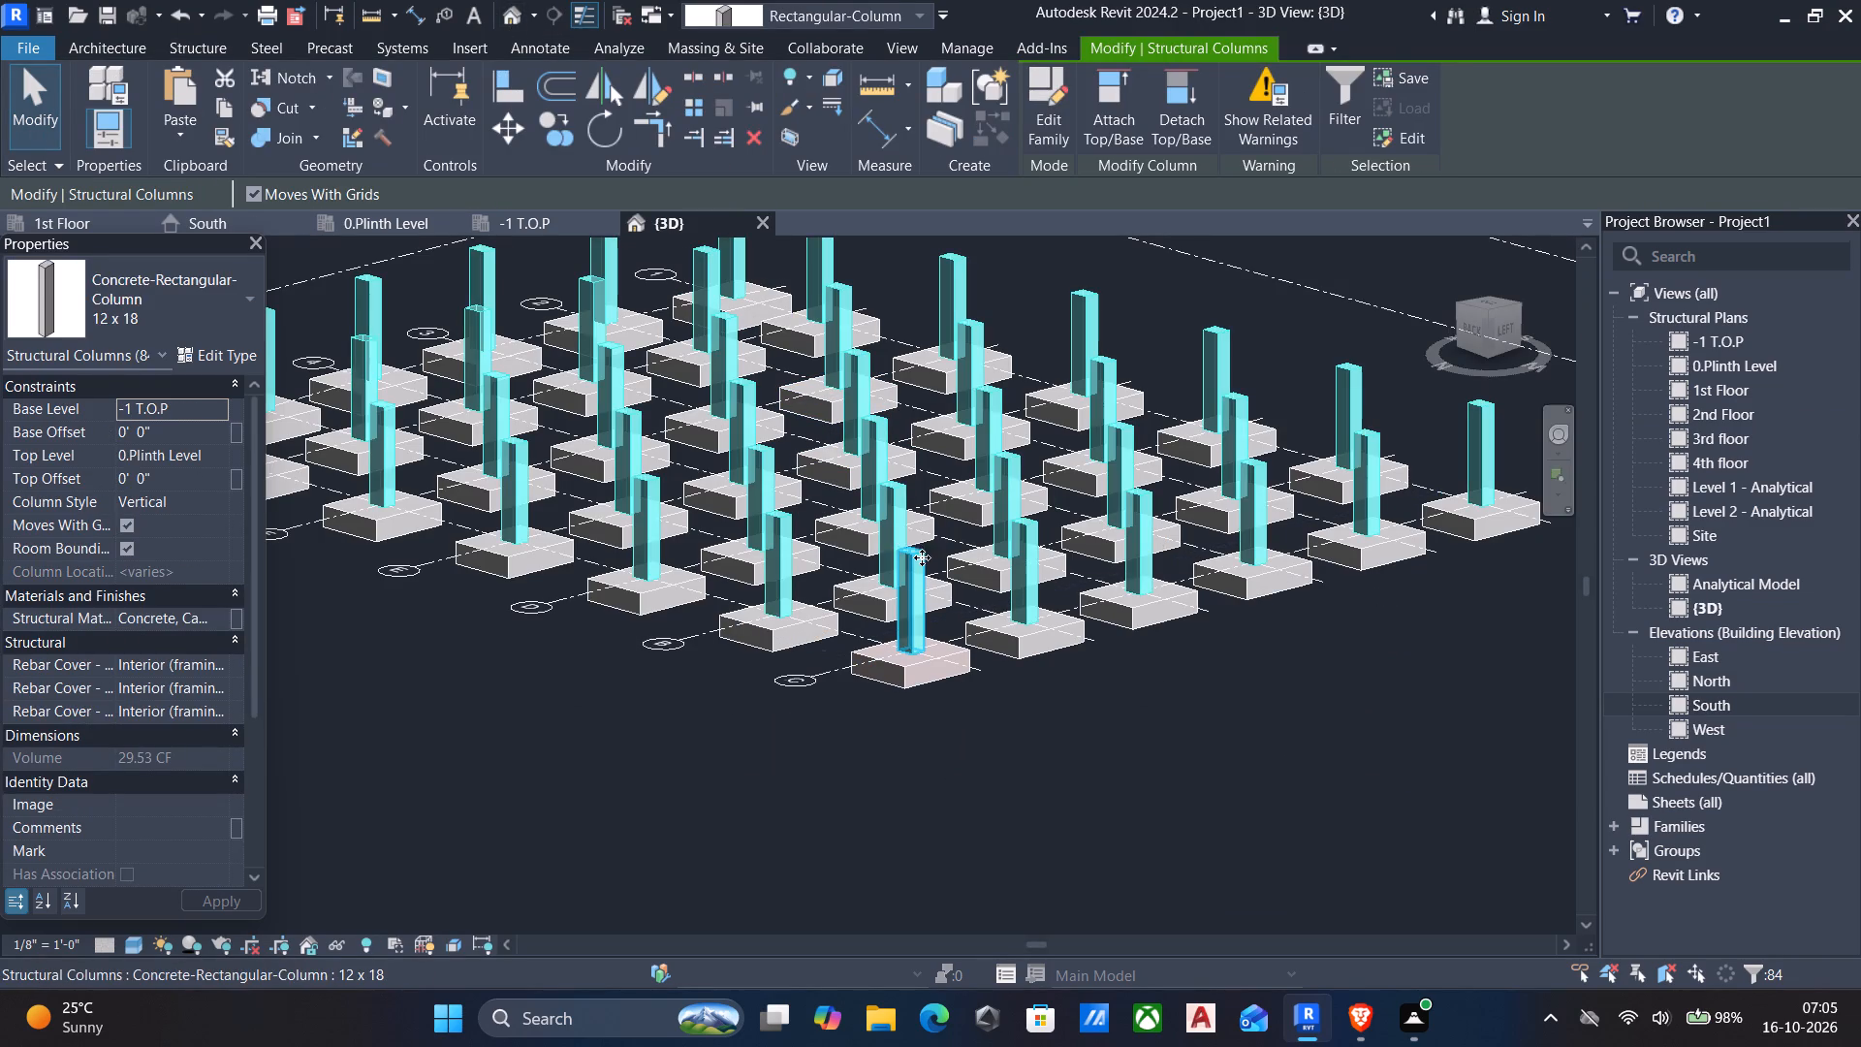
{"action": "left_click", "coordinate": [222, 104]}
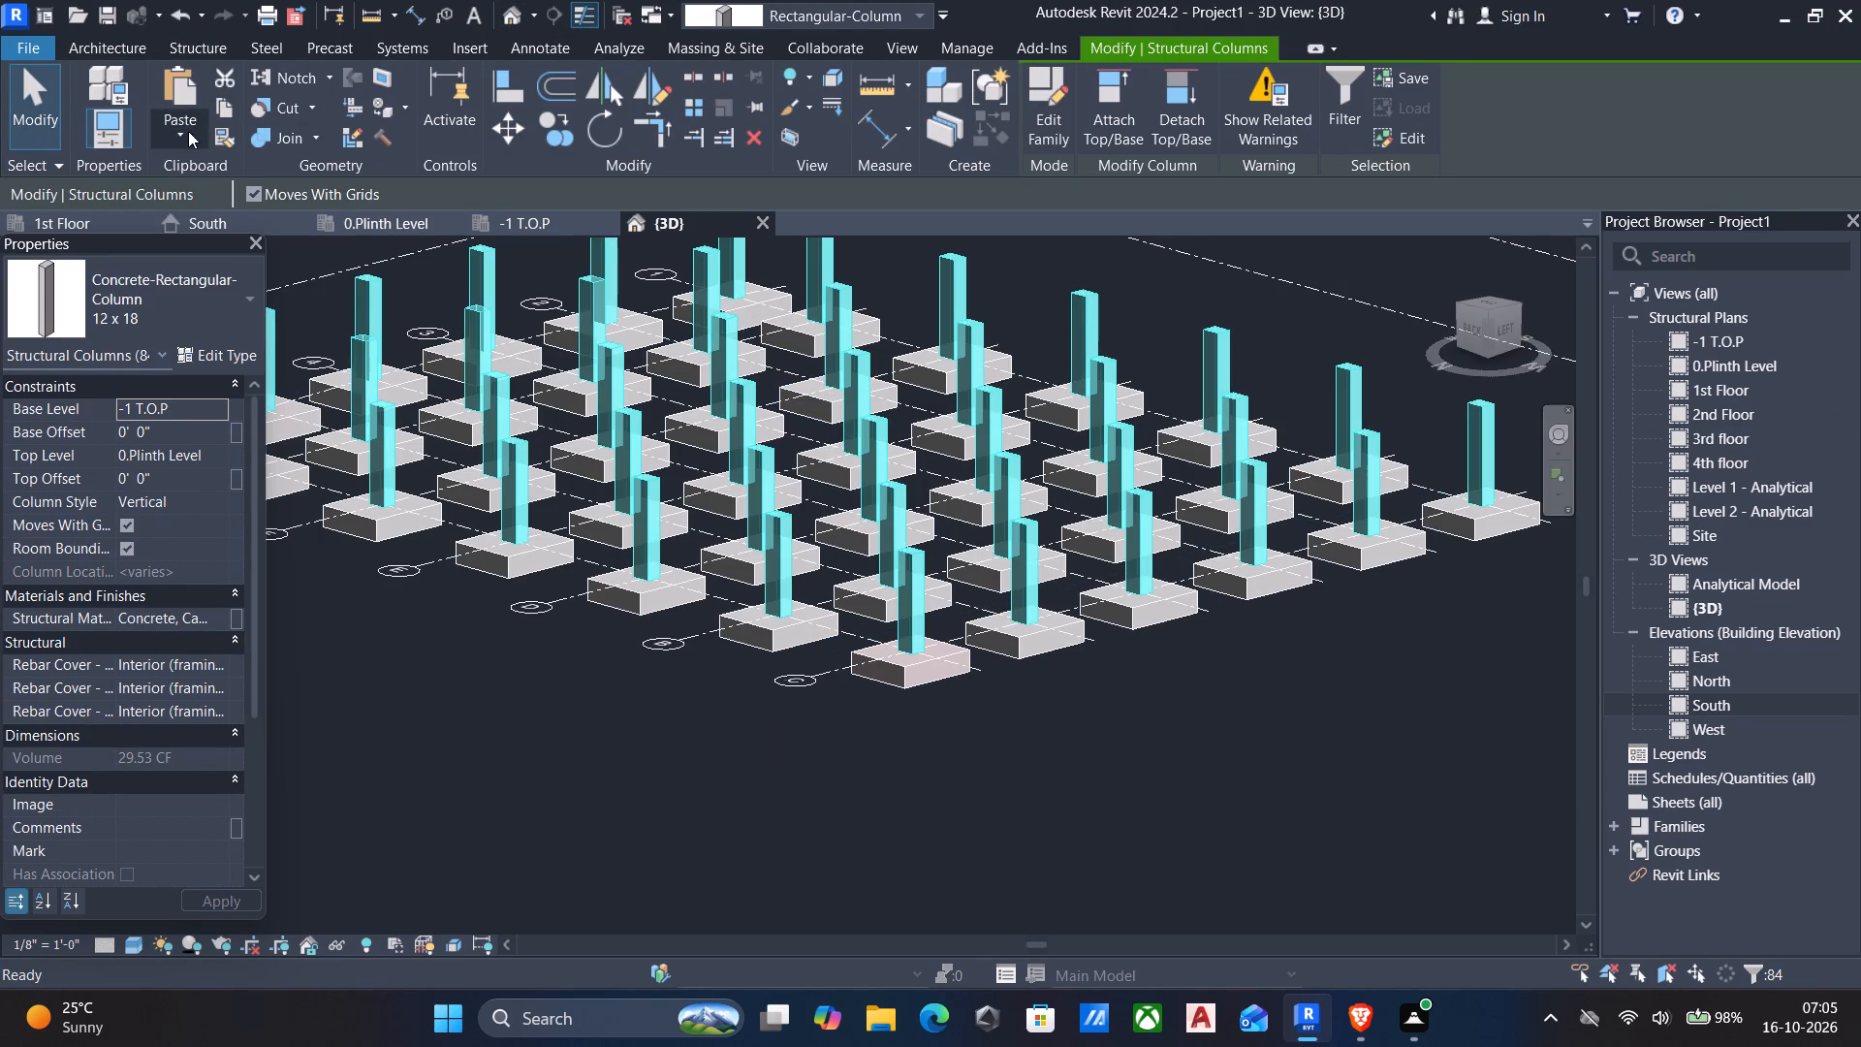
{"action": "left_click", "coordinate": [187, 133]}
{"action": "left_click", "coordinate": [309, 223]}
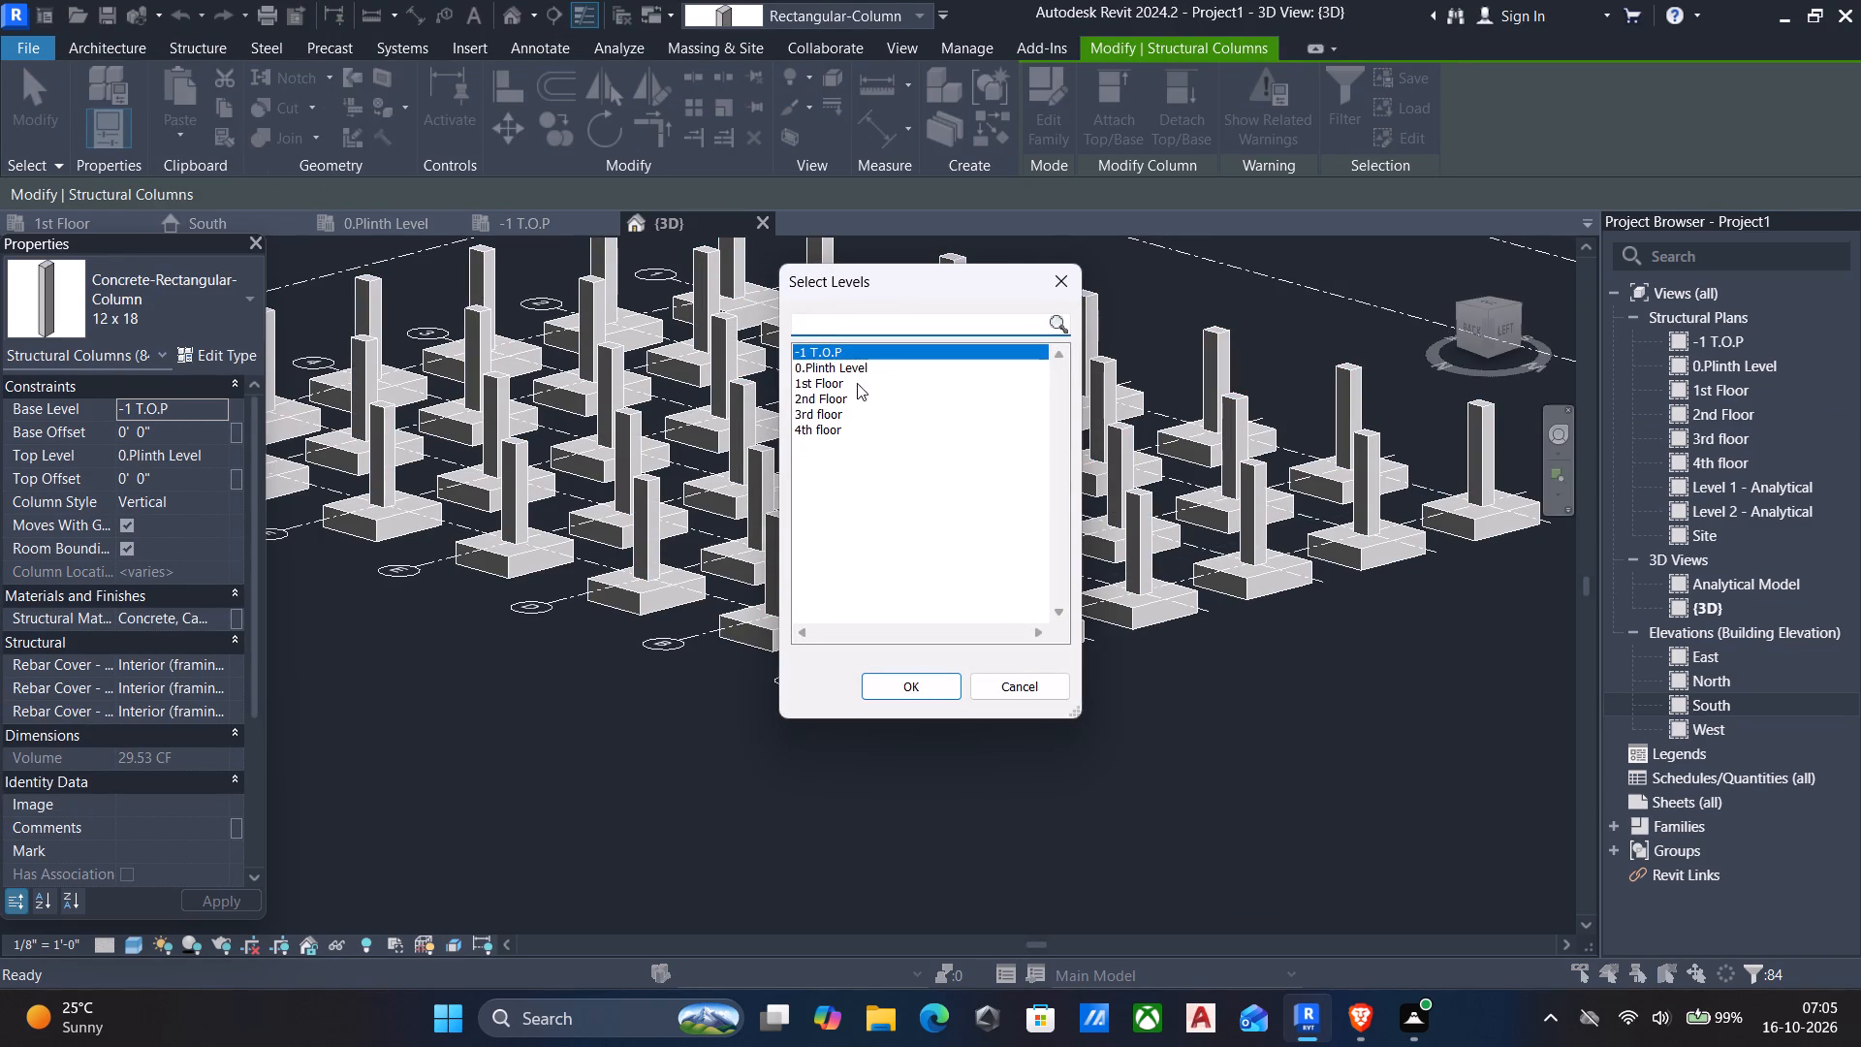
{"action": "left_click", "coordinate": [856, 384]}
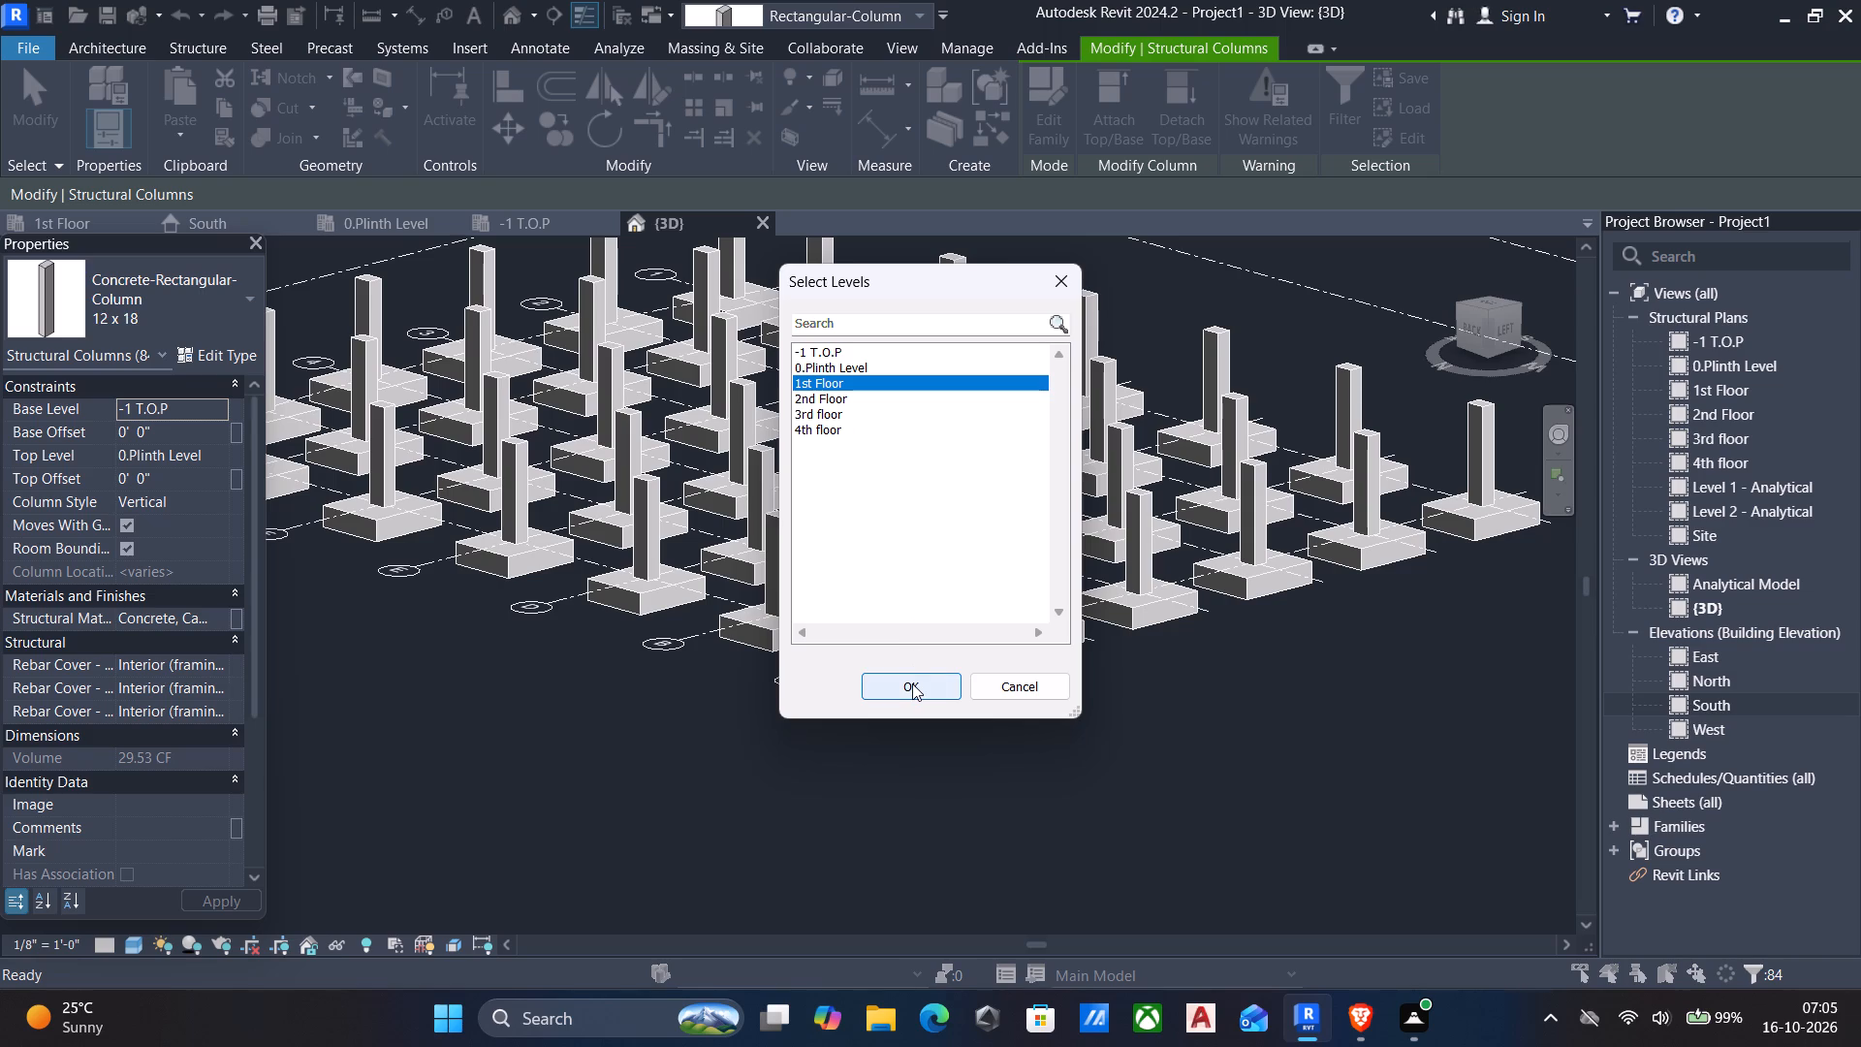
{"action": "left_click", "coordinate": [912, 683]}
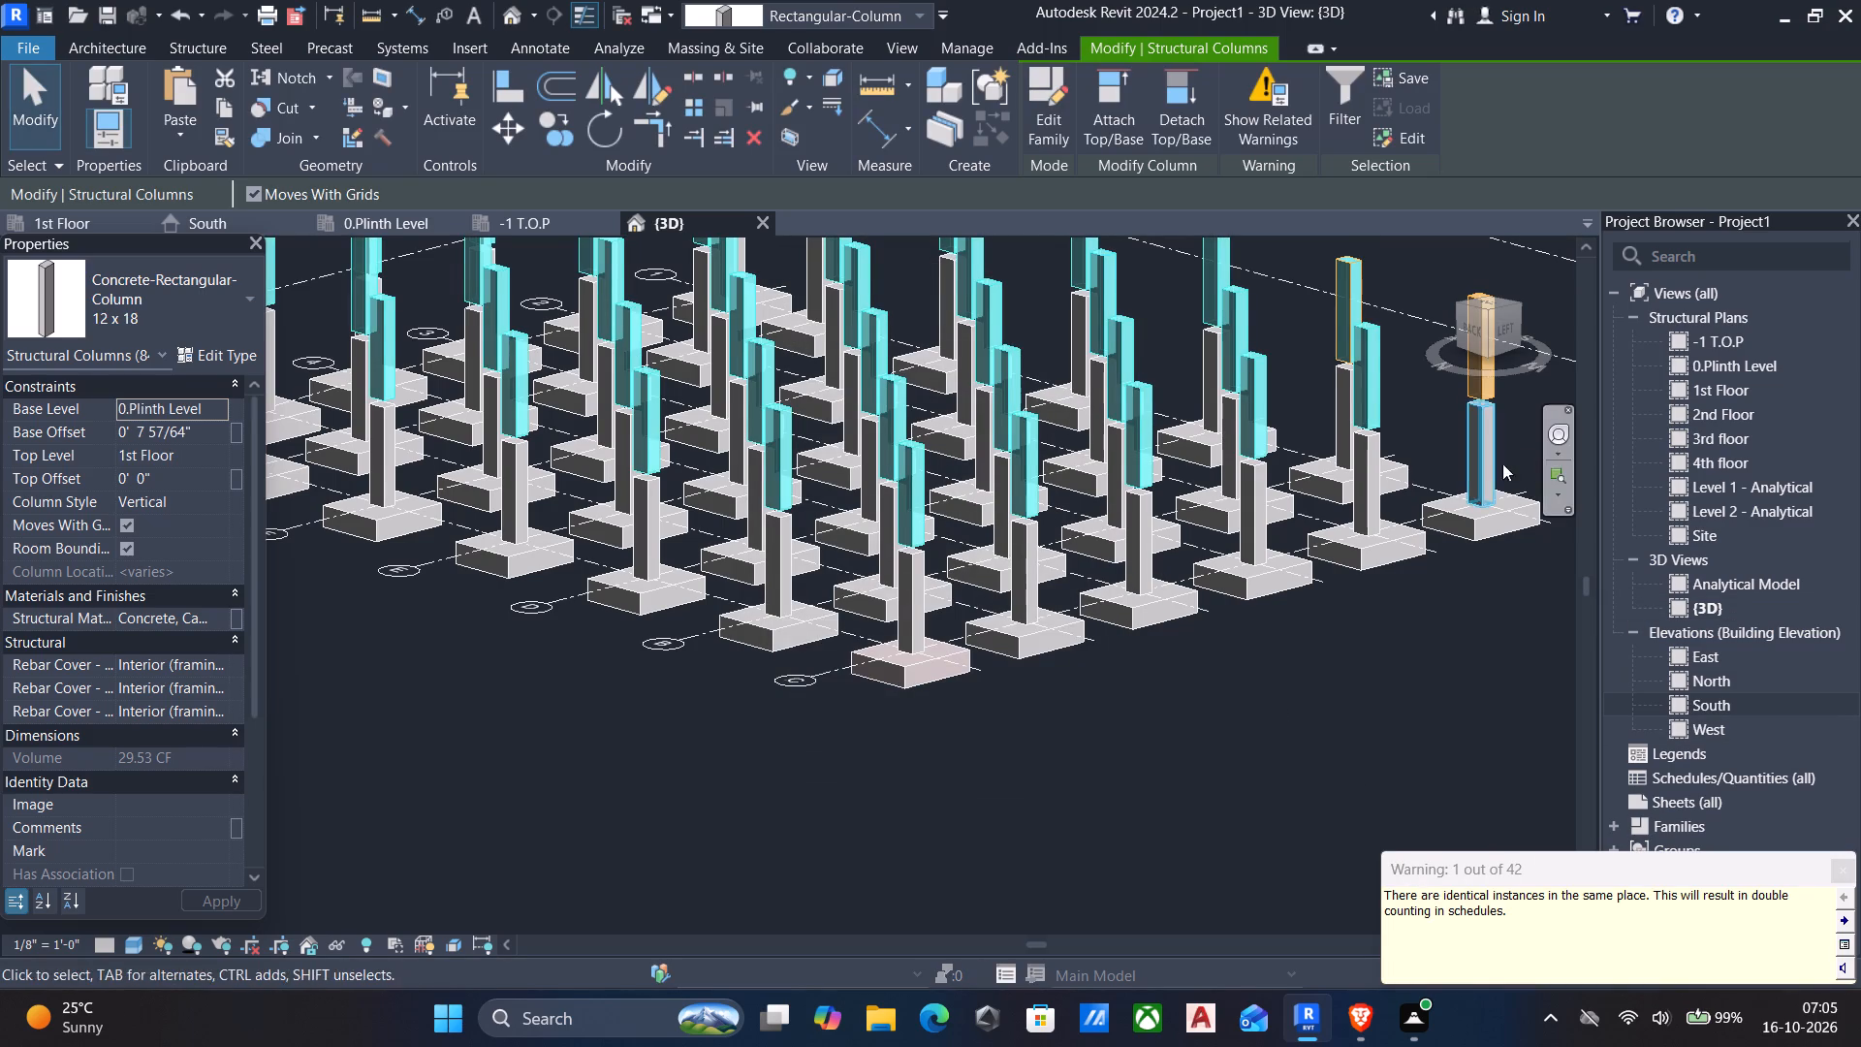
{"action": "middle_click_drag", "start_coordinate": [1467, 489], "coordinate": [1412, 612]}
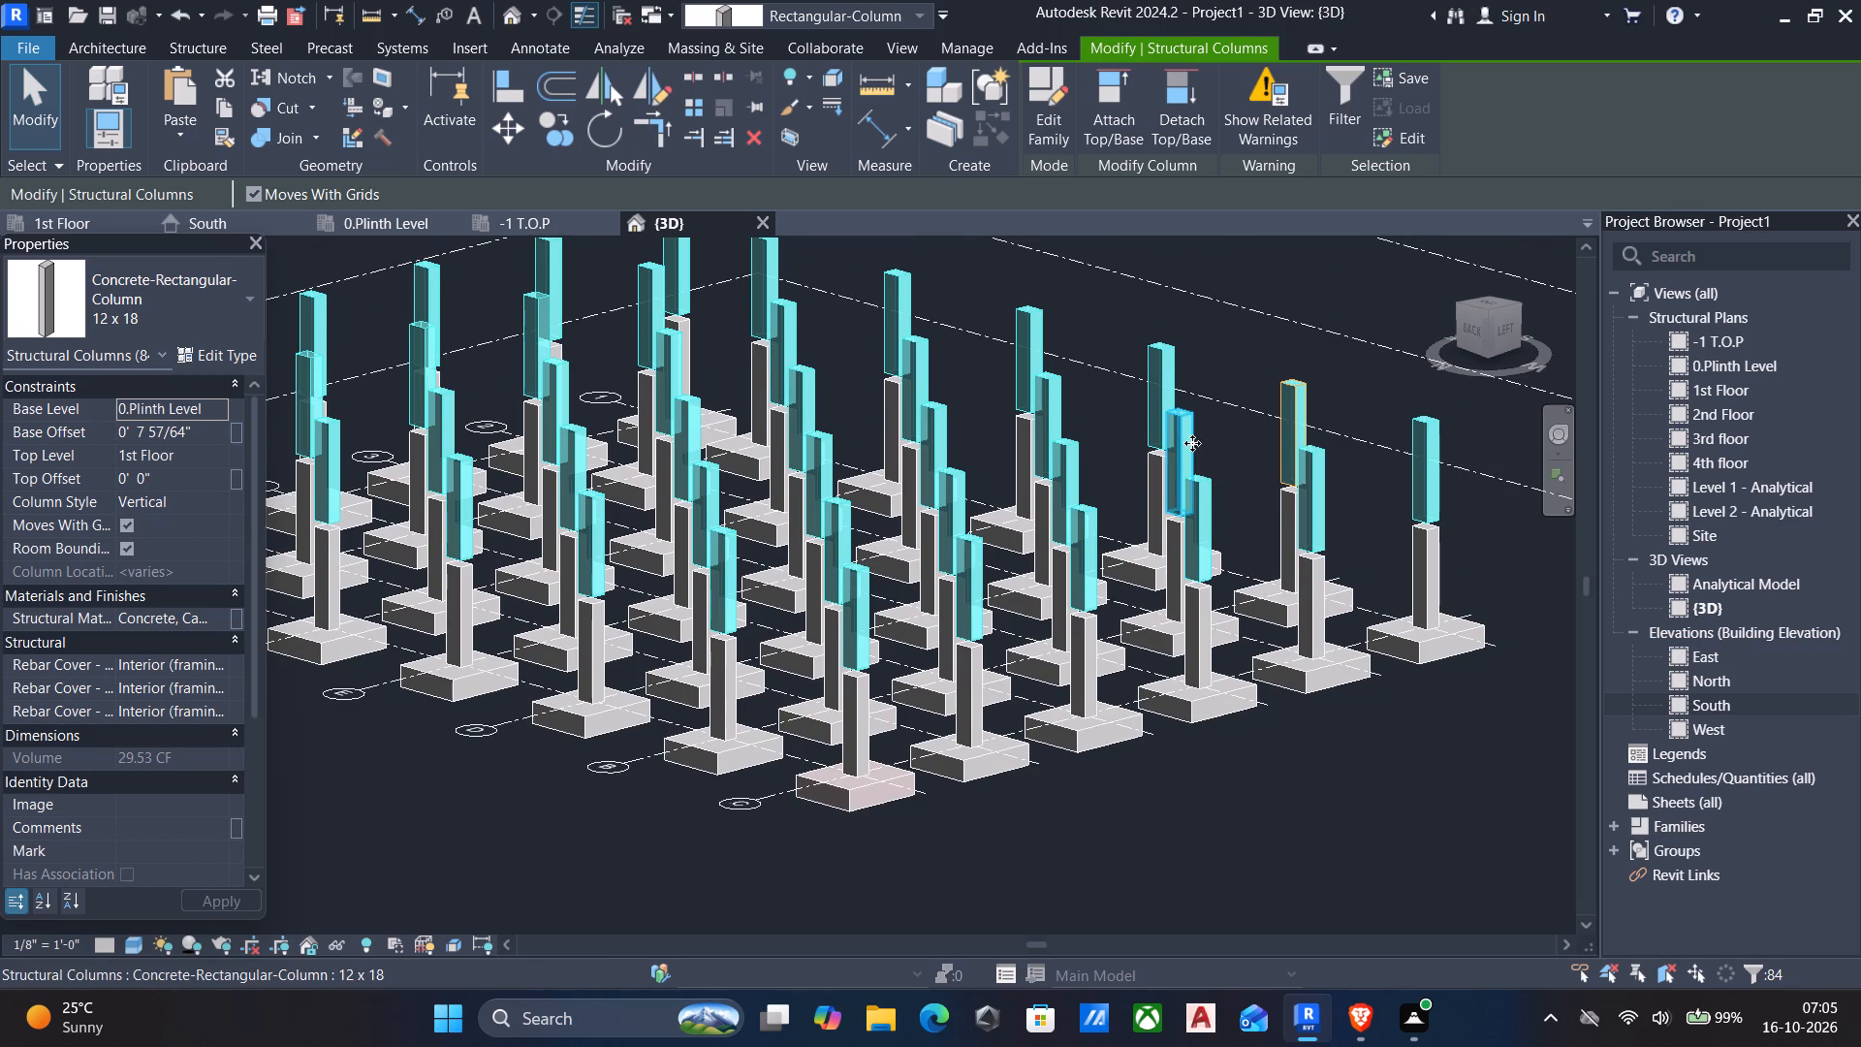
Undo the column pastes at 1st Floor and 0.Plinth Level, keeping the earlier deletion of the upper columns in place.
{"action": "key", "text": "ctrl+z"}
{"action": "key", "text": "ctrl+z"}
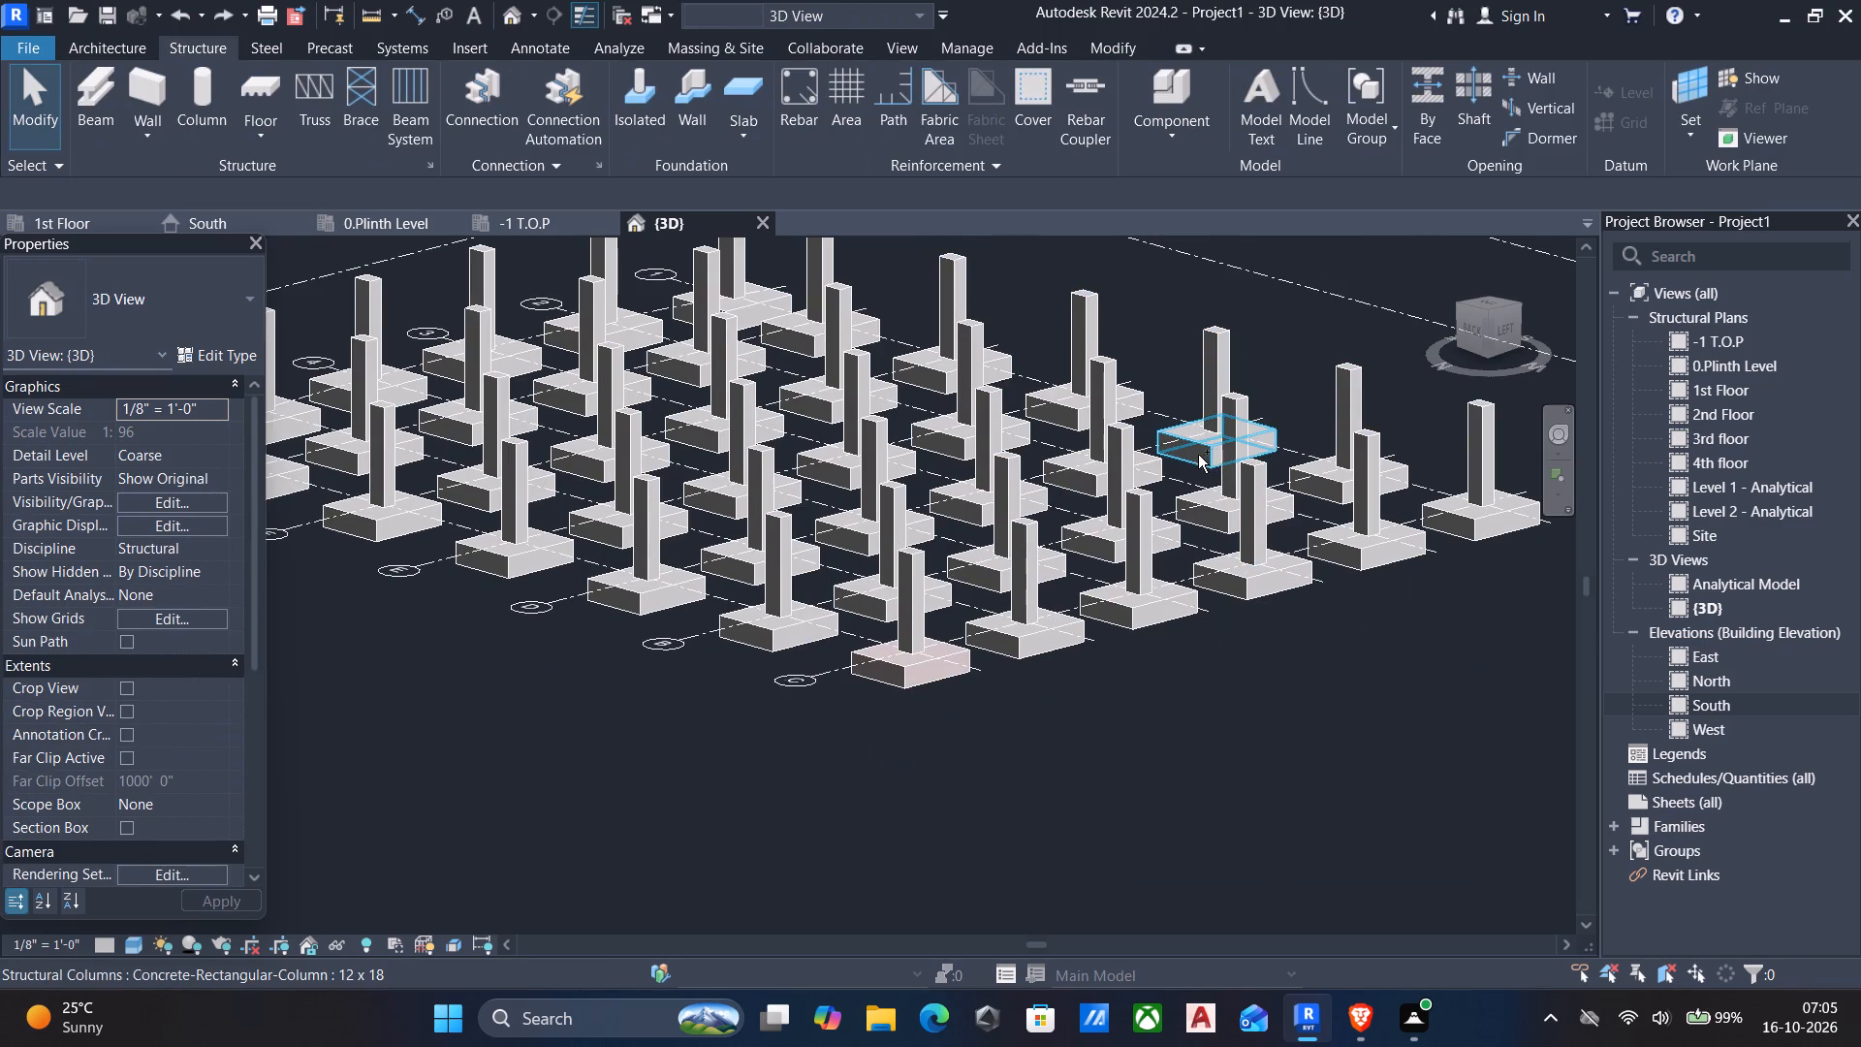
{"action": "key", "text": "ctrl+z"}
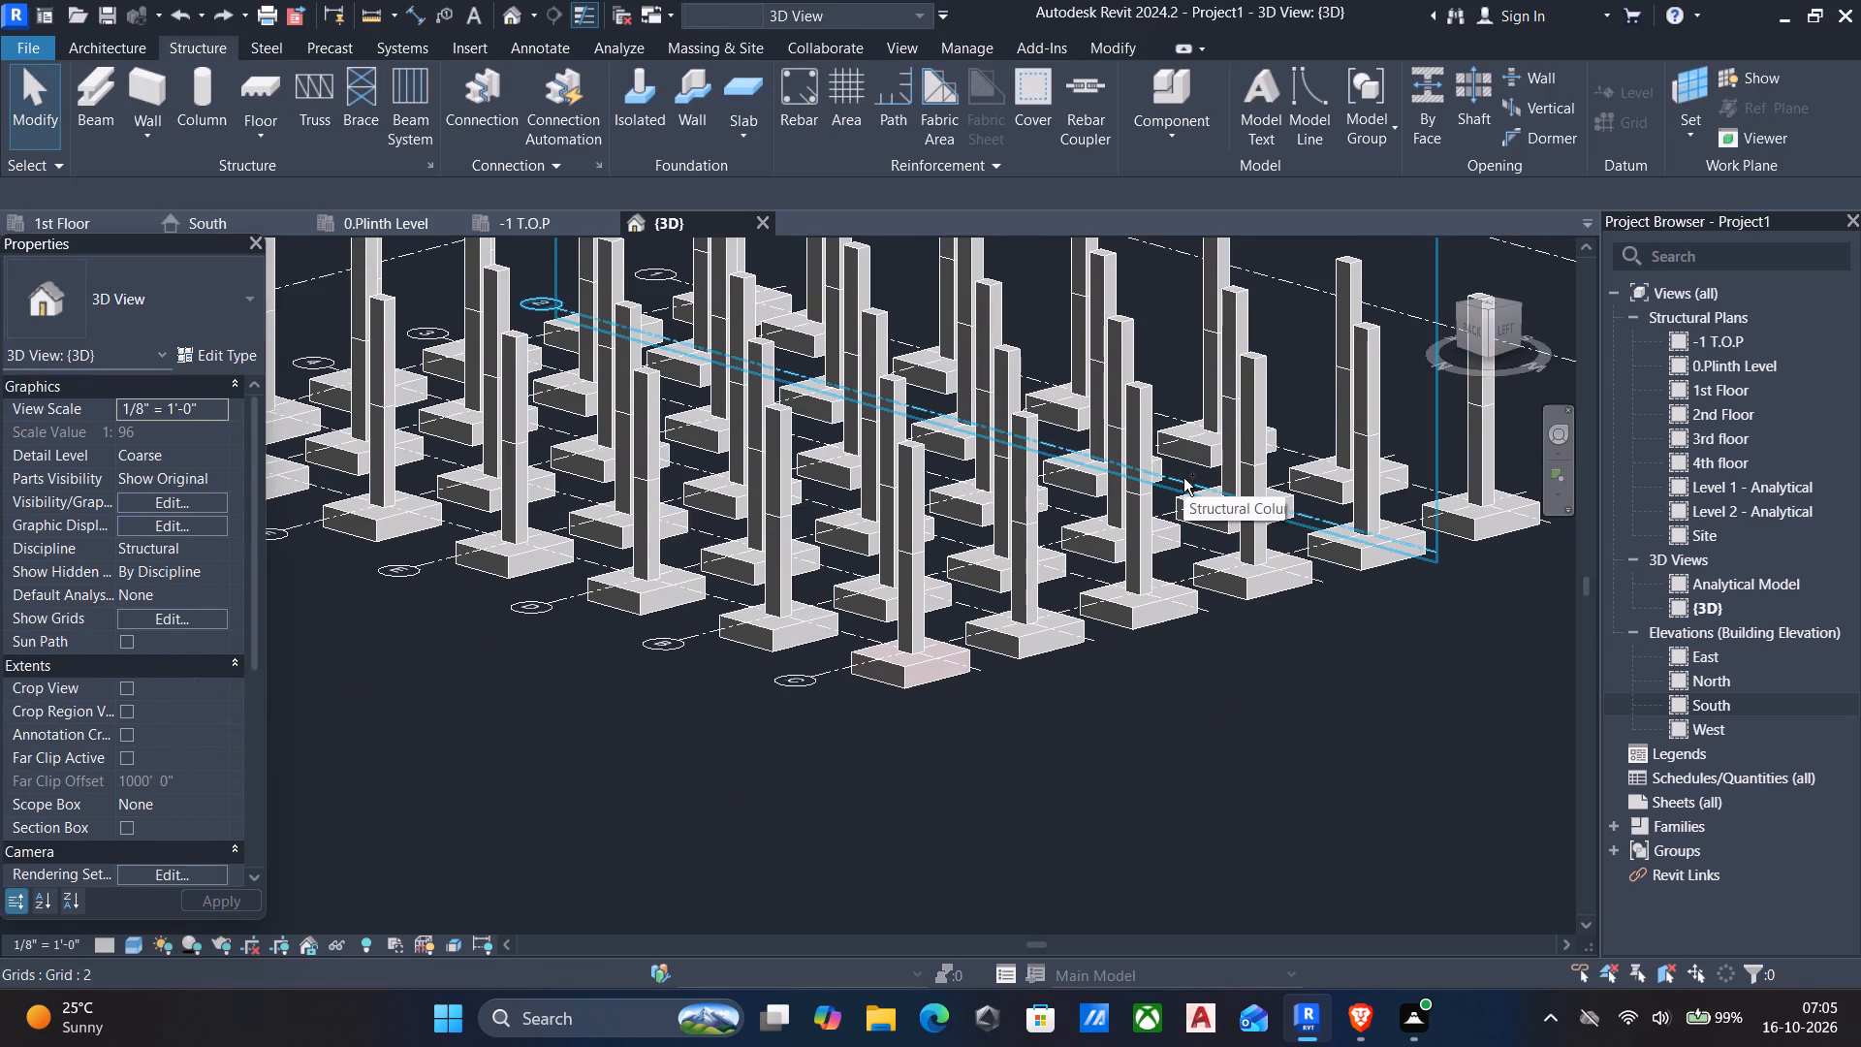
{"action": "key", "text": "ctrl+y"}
Select all instances of the 12 x 18 column standing on the footings, copy them and paste them aligned to 1st Floor.
{"action": "left_click", "coordinate": [1030, 552]}
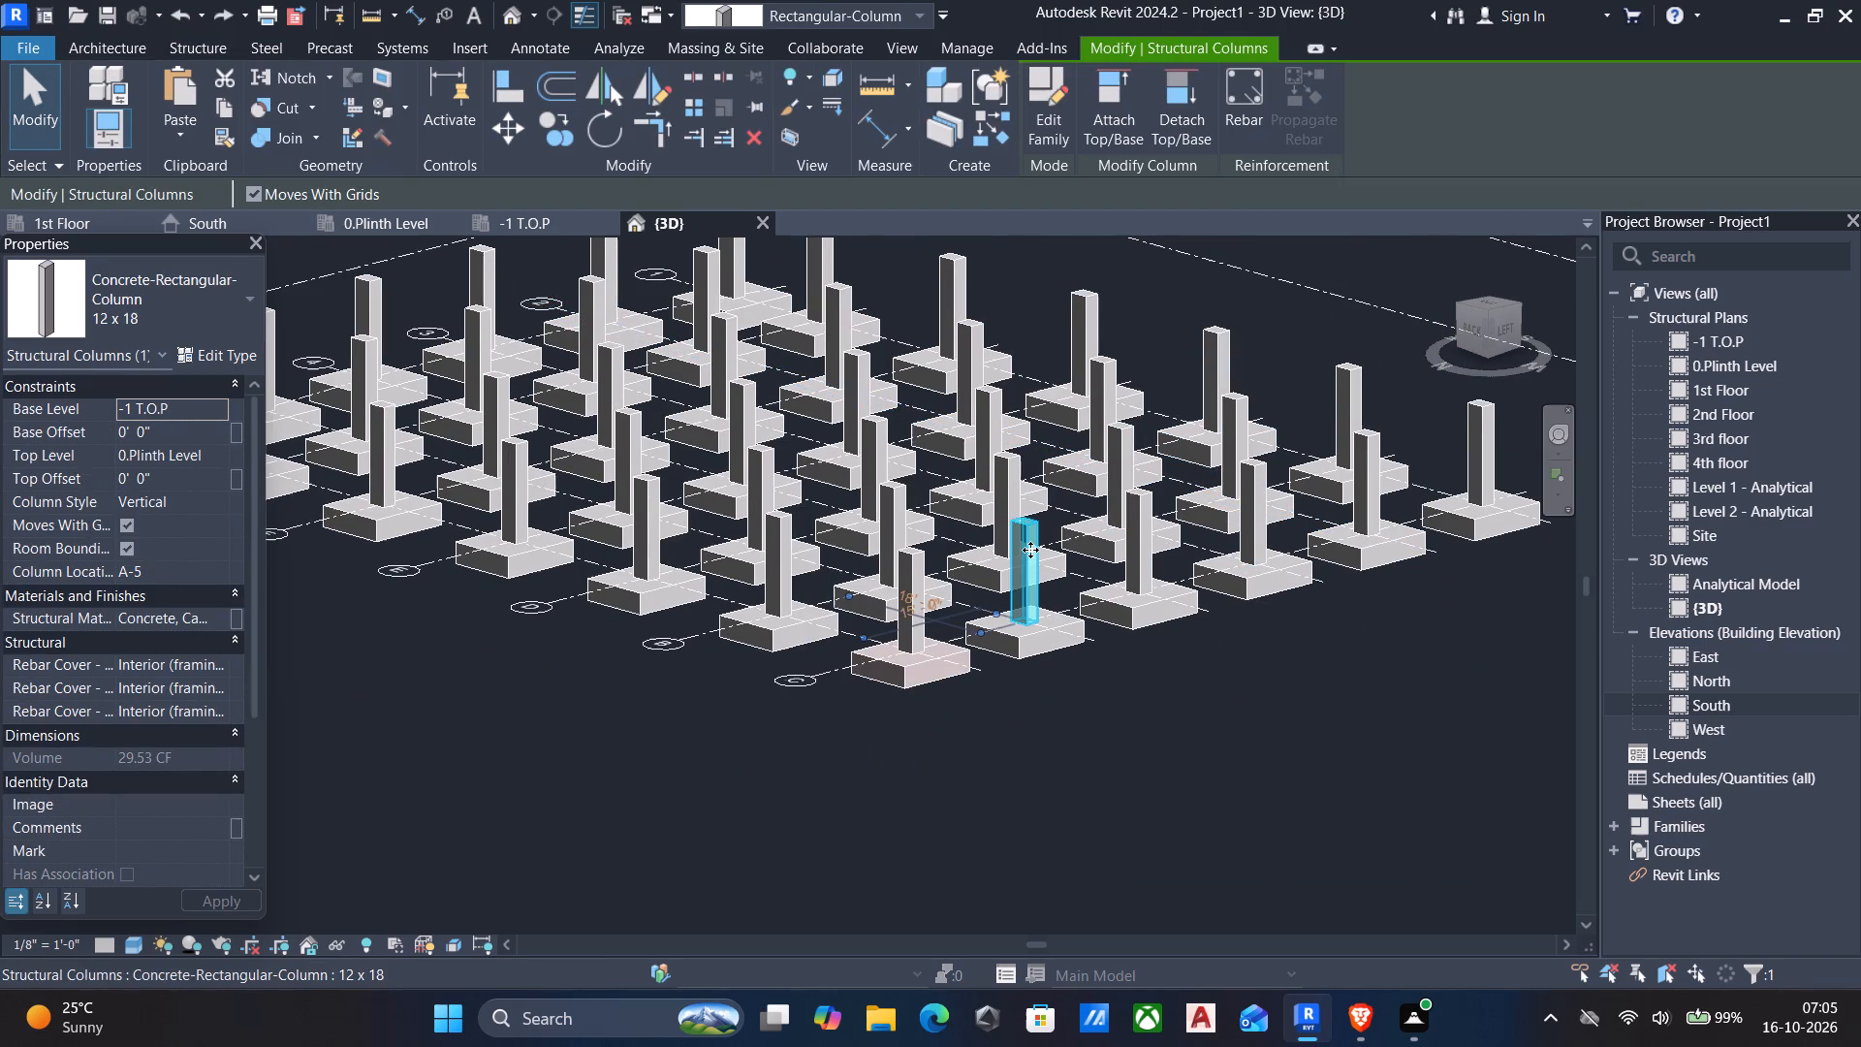
{"action": "key", "text": "s"}
{"action": "key", "text": "a"}
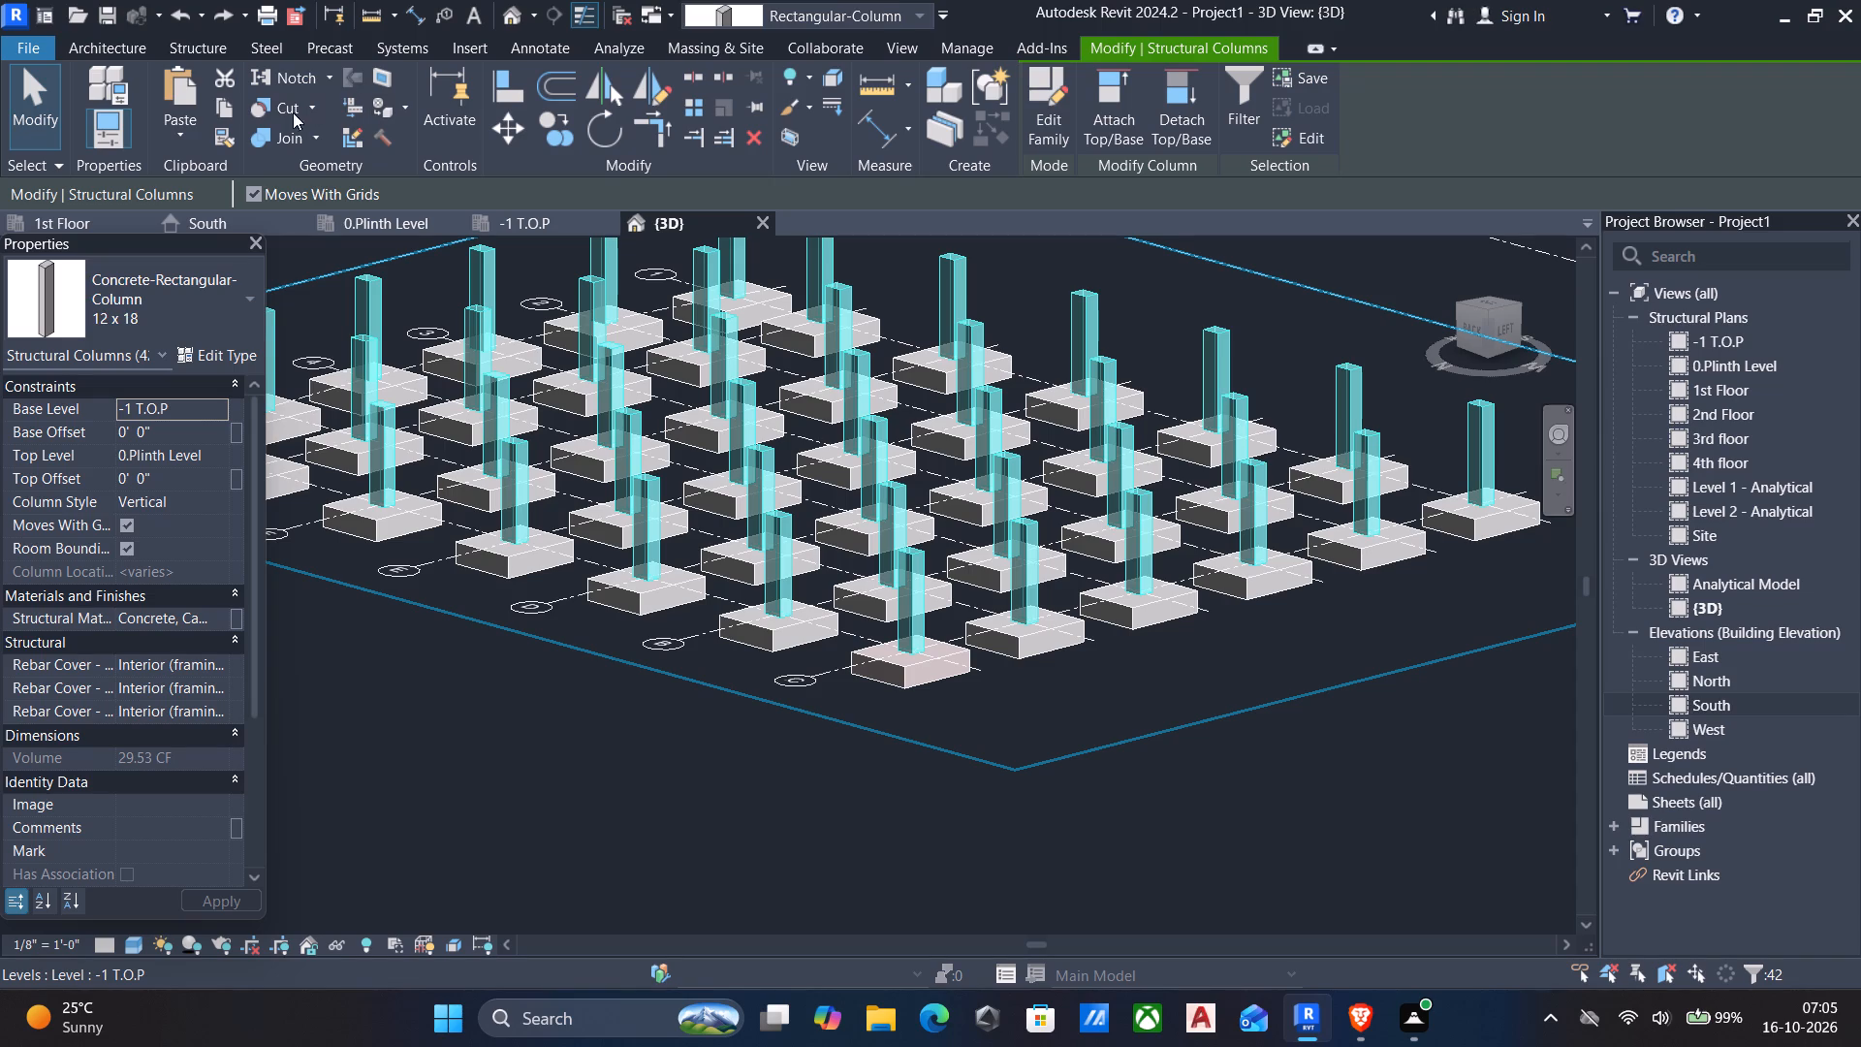
{"action": "left_click", "coordinate": [215, 106]}
{"action": "left_click", "coordinate": [179, 130]}
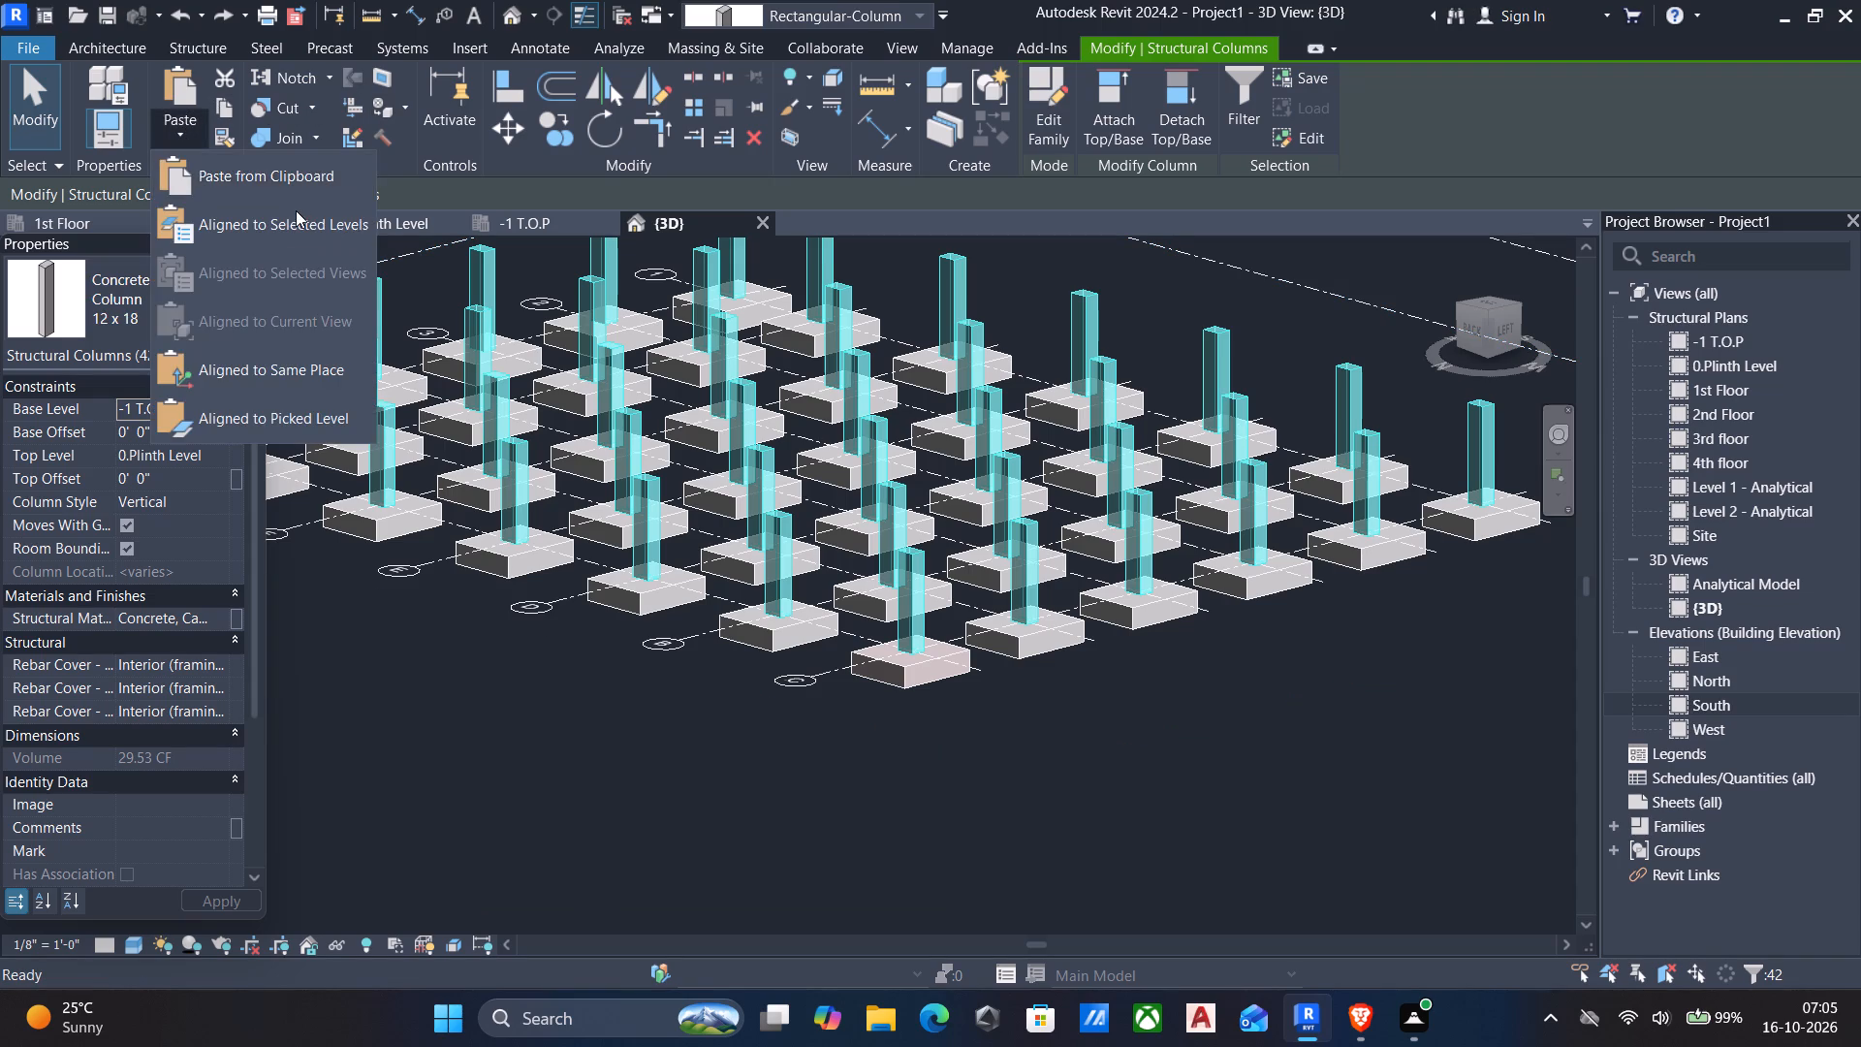
{"action": "left_click", "coordinate": [296, 210]}
{"action": "left_click", "coordinate": [833, 385]}
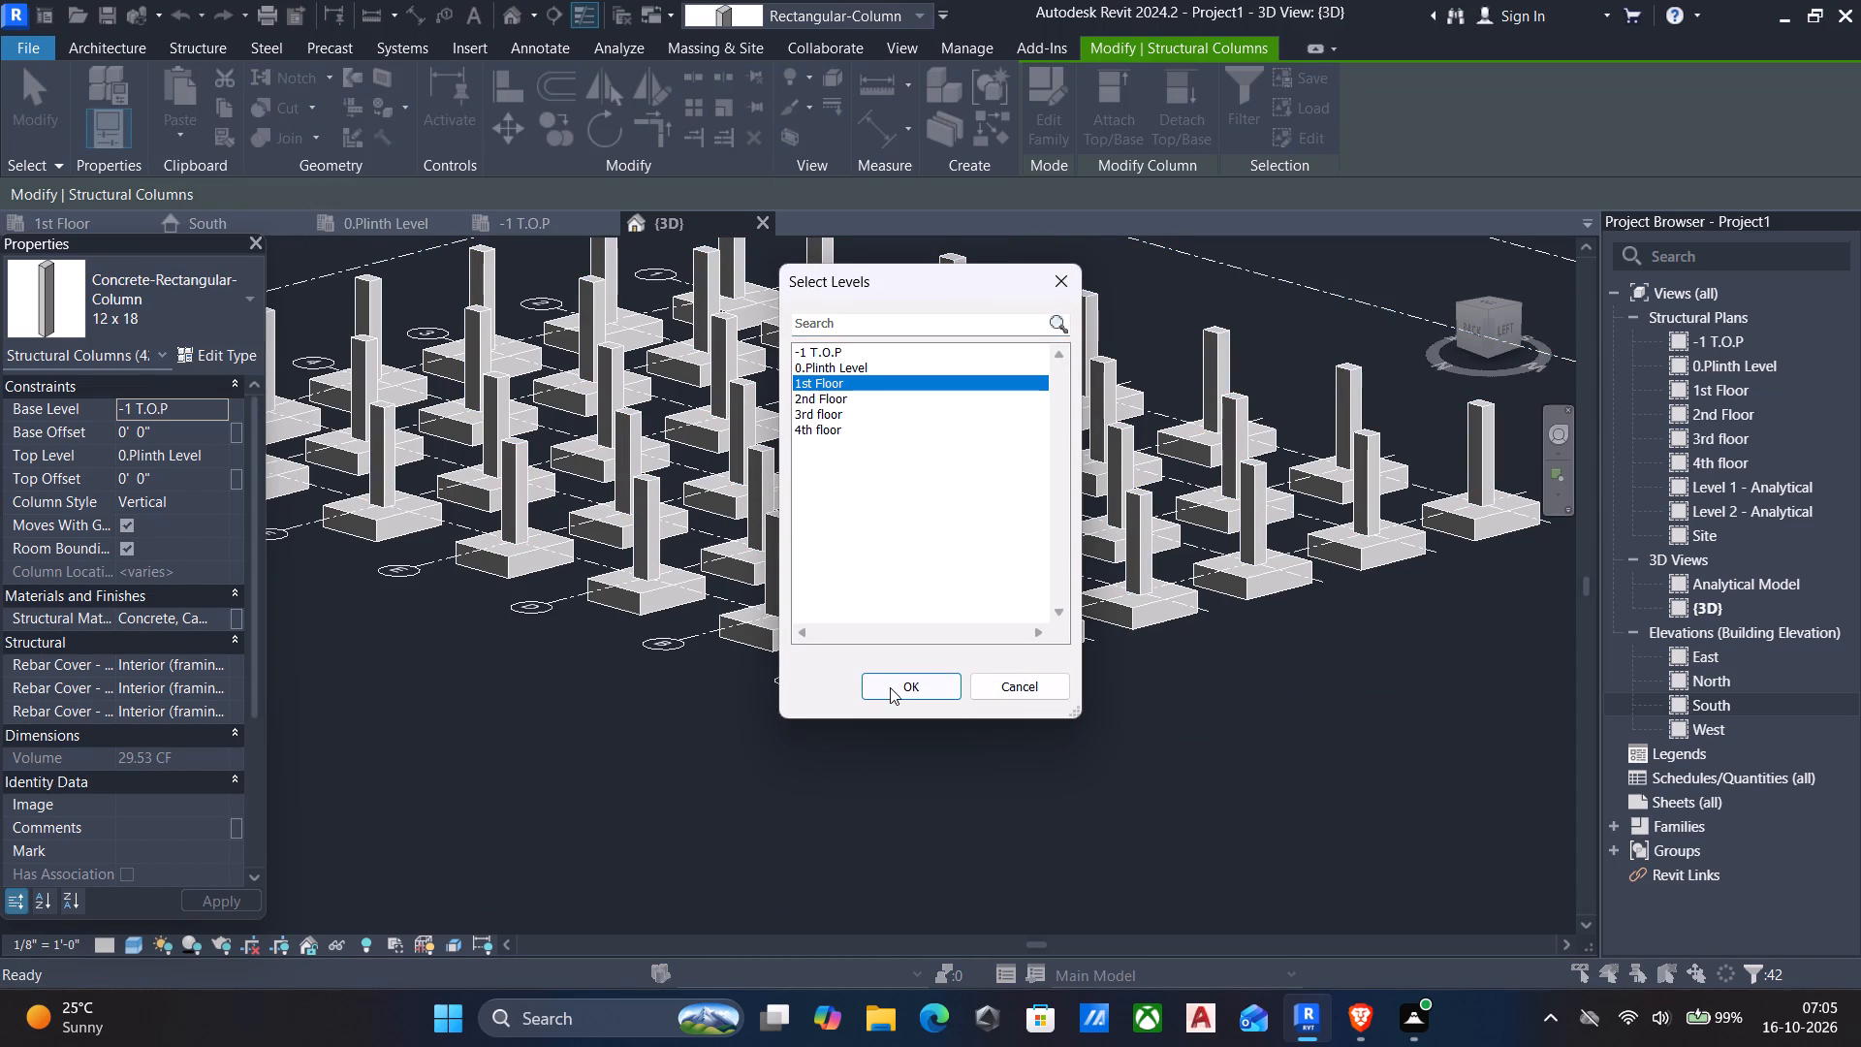
{"action": "left_click", "coordinate": [895, 686]}
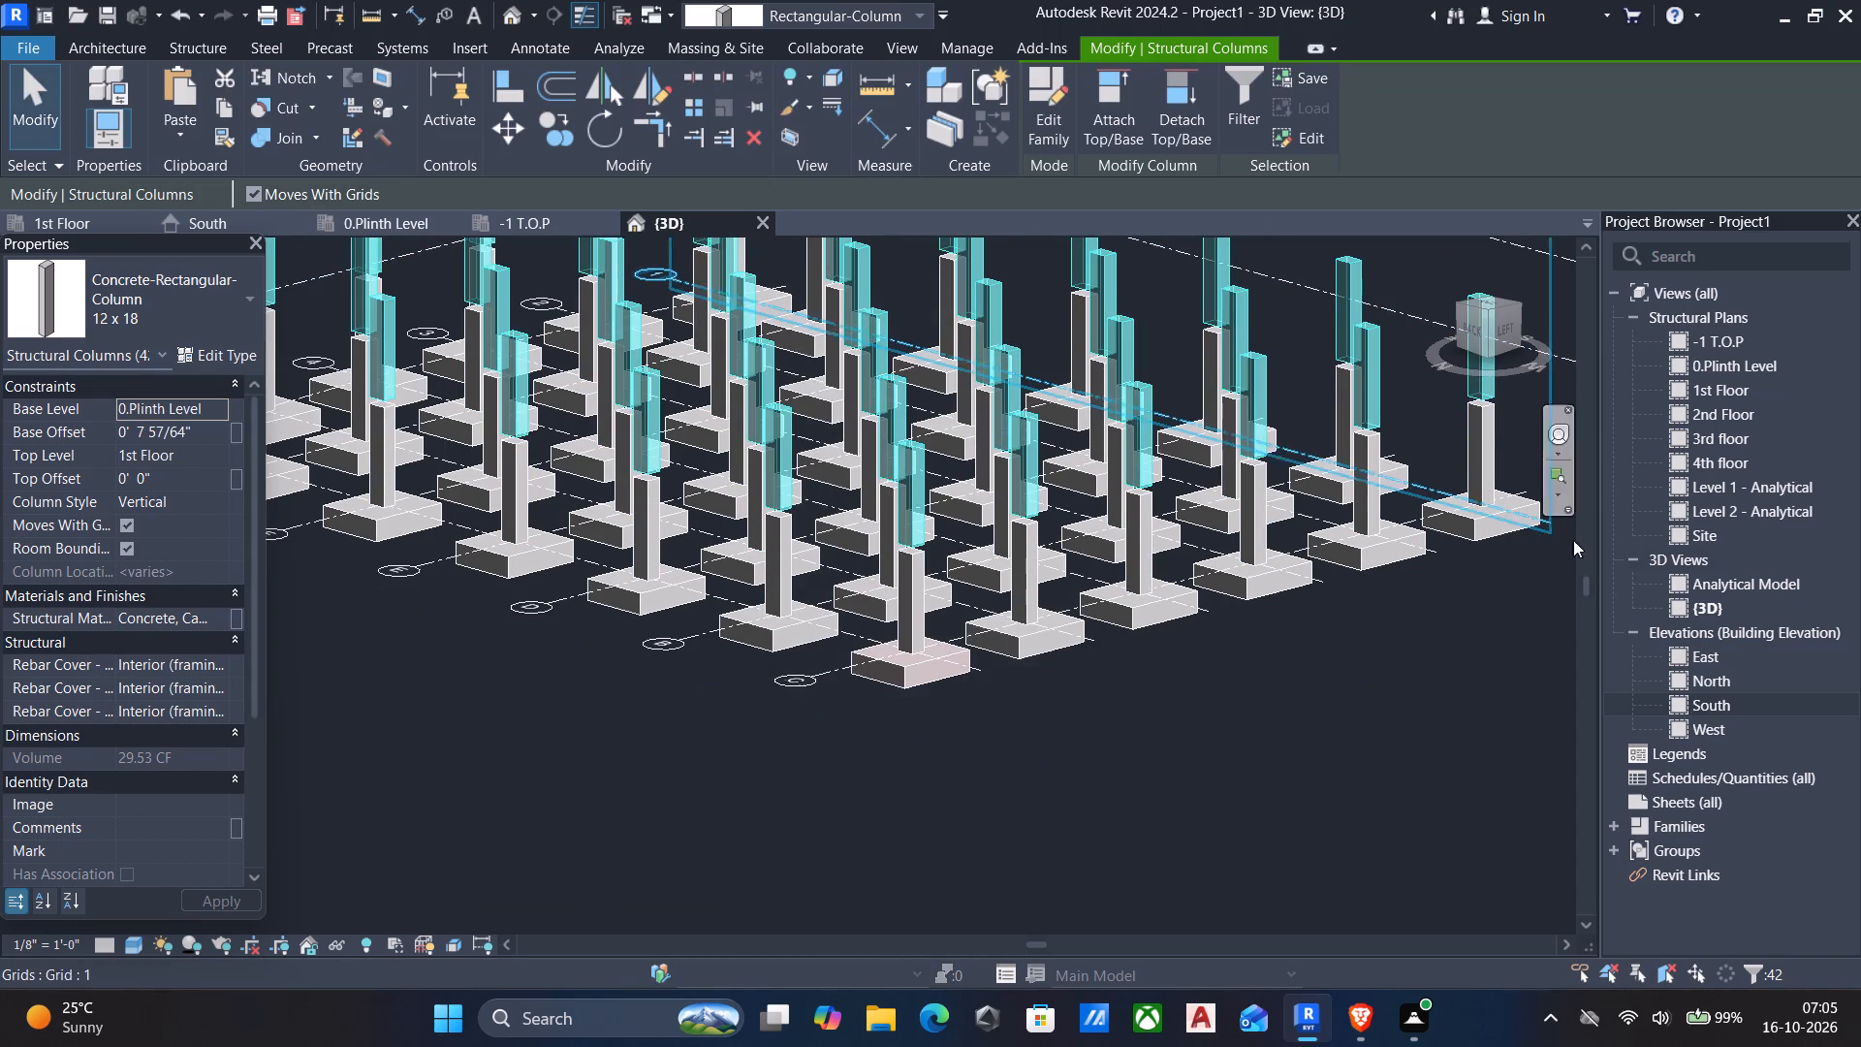
In the South elevation, set the Base Offset of the pasted columns between 0.Plinth Level and 1st Floor to 0' 0".
{"action": "double_click", "coordinate": [1766, 696]}
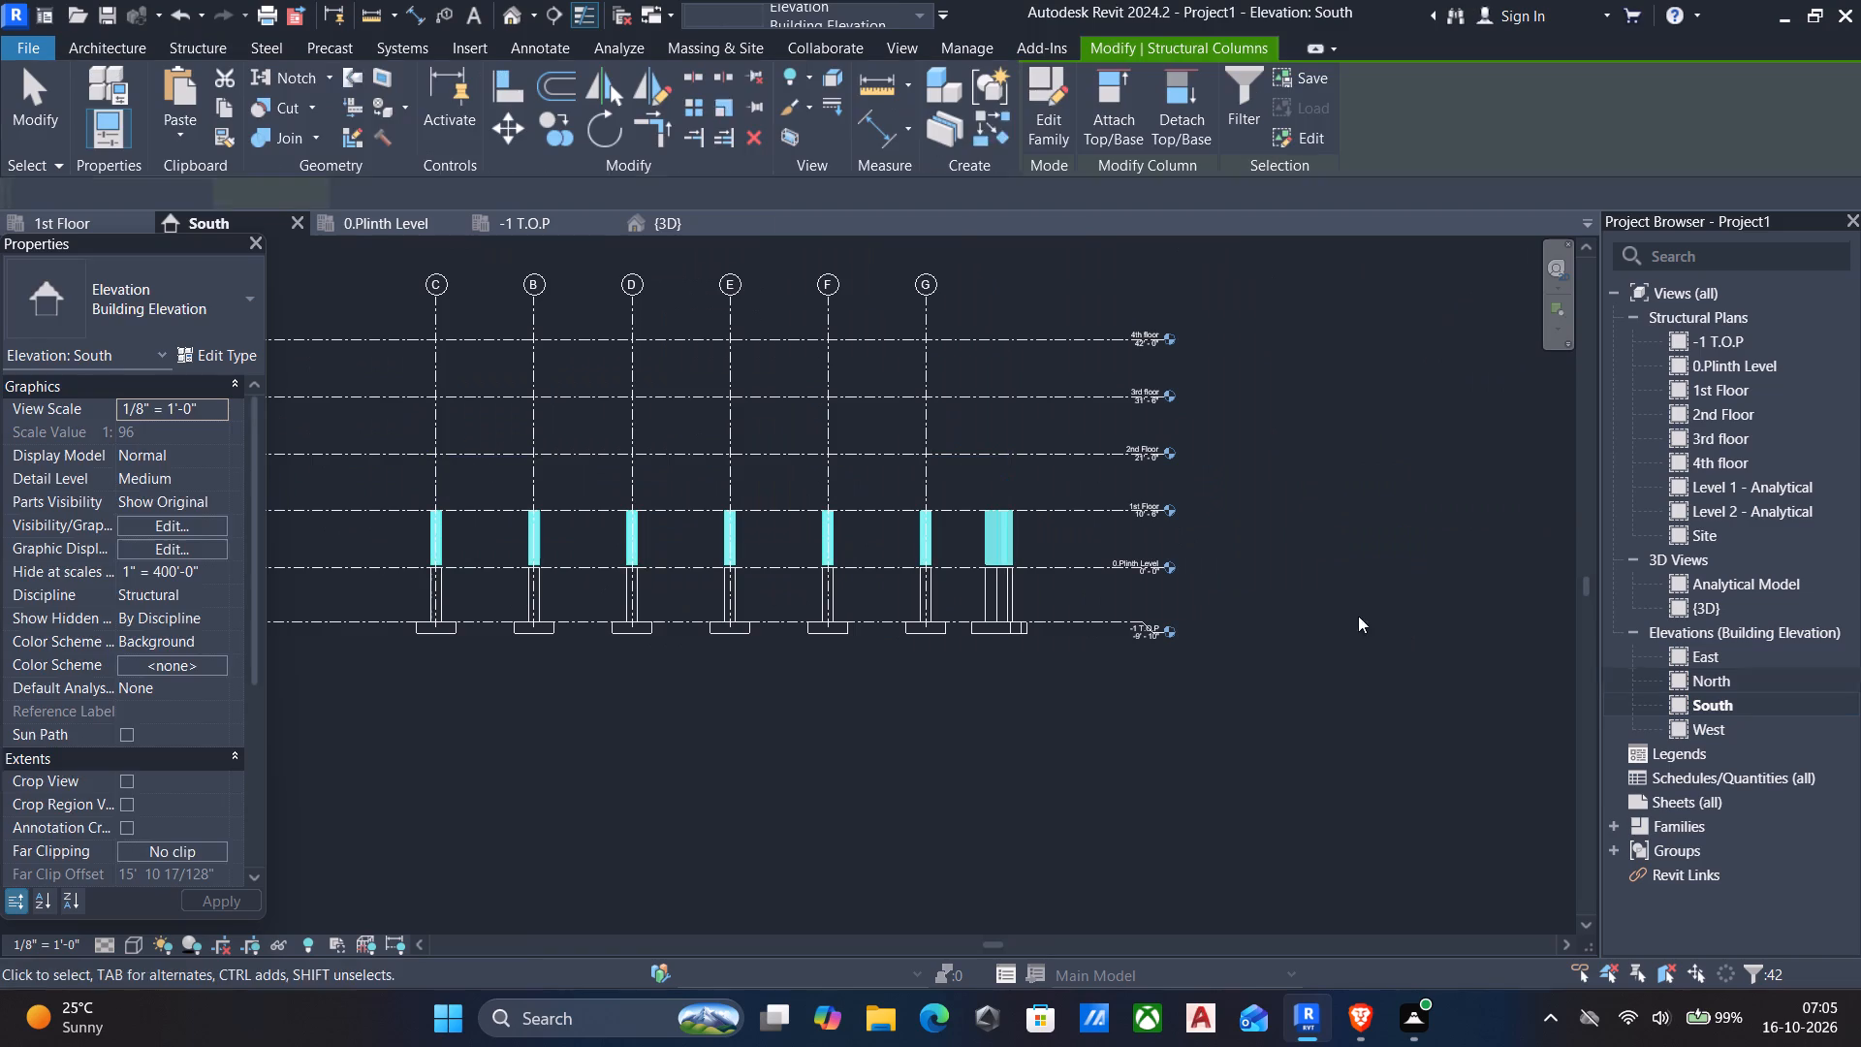
{"action": "left_click", "coordinate": [198, 428]}
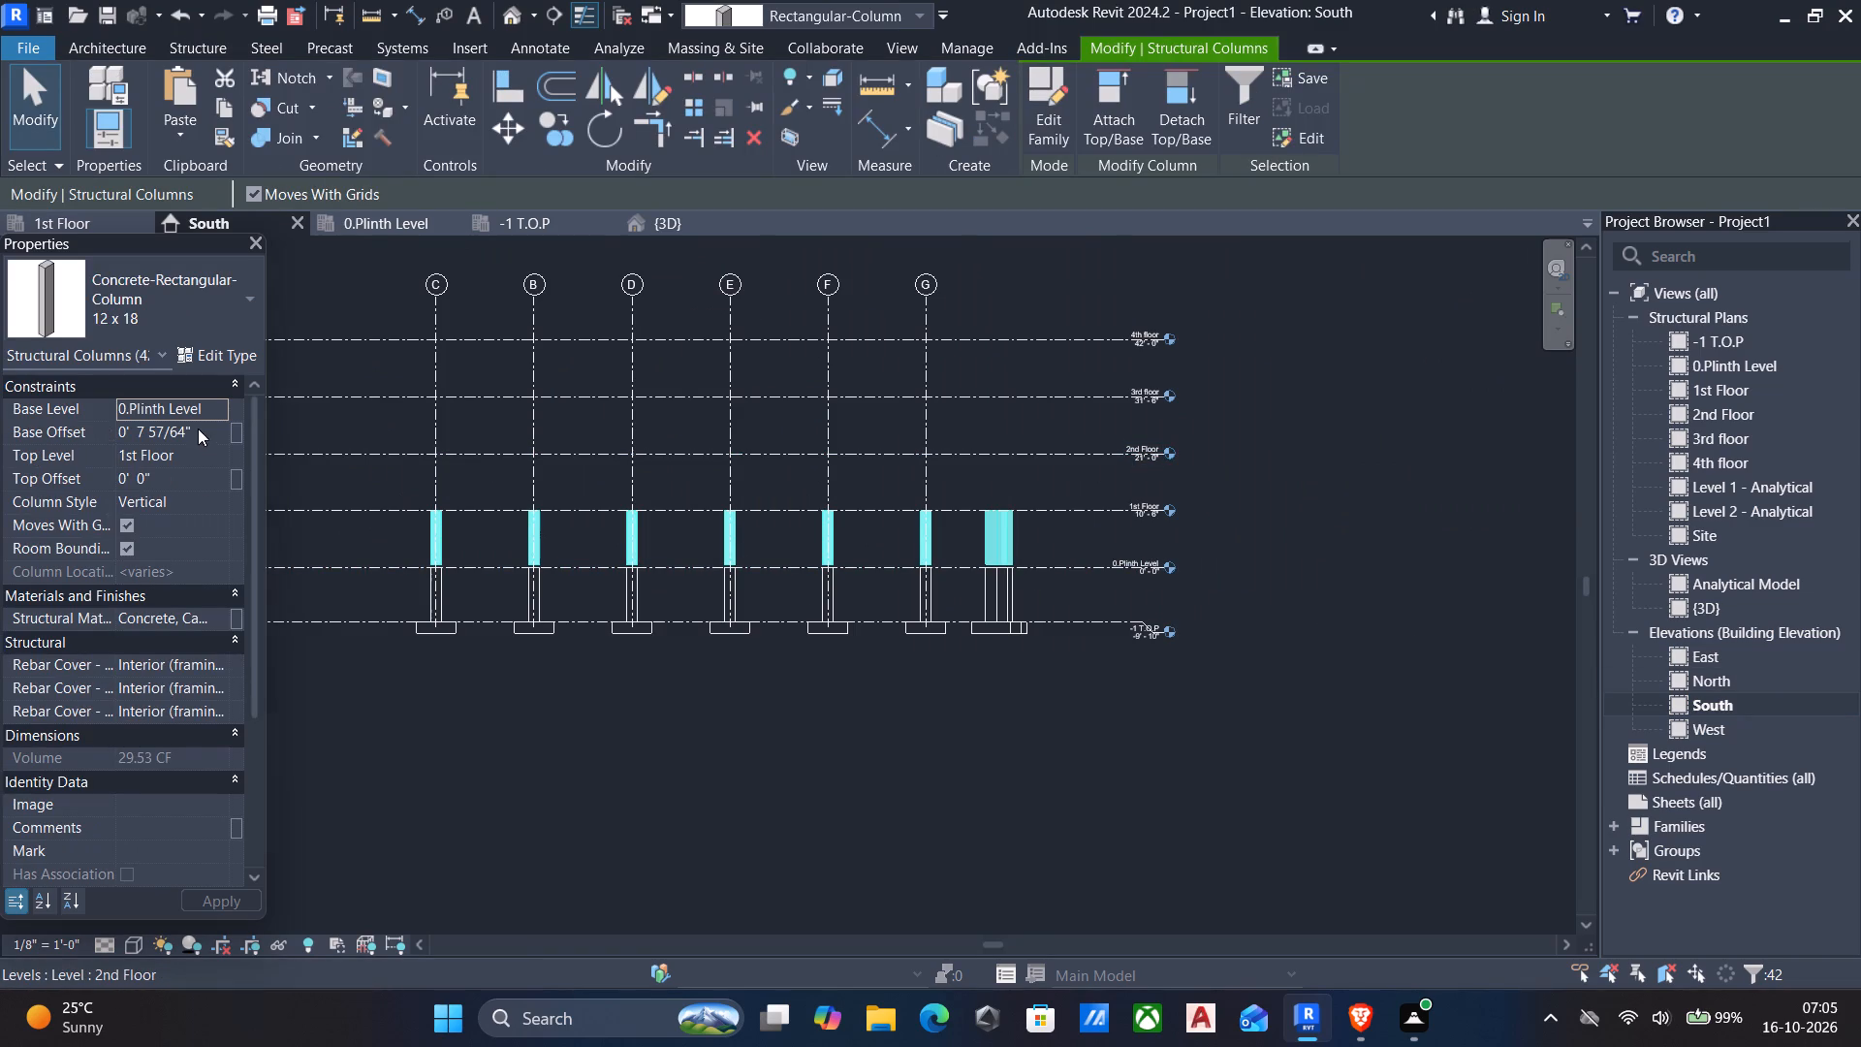
{"action": "left_click_drag", "start_coordinate": [198, 428], "coordinate": [0, 417]}
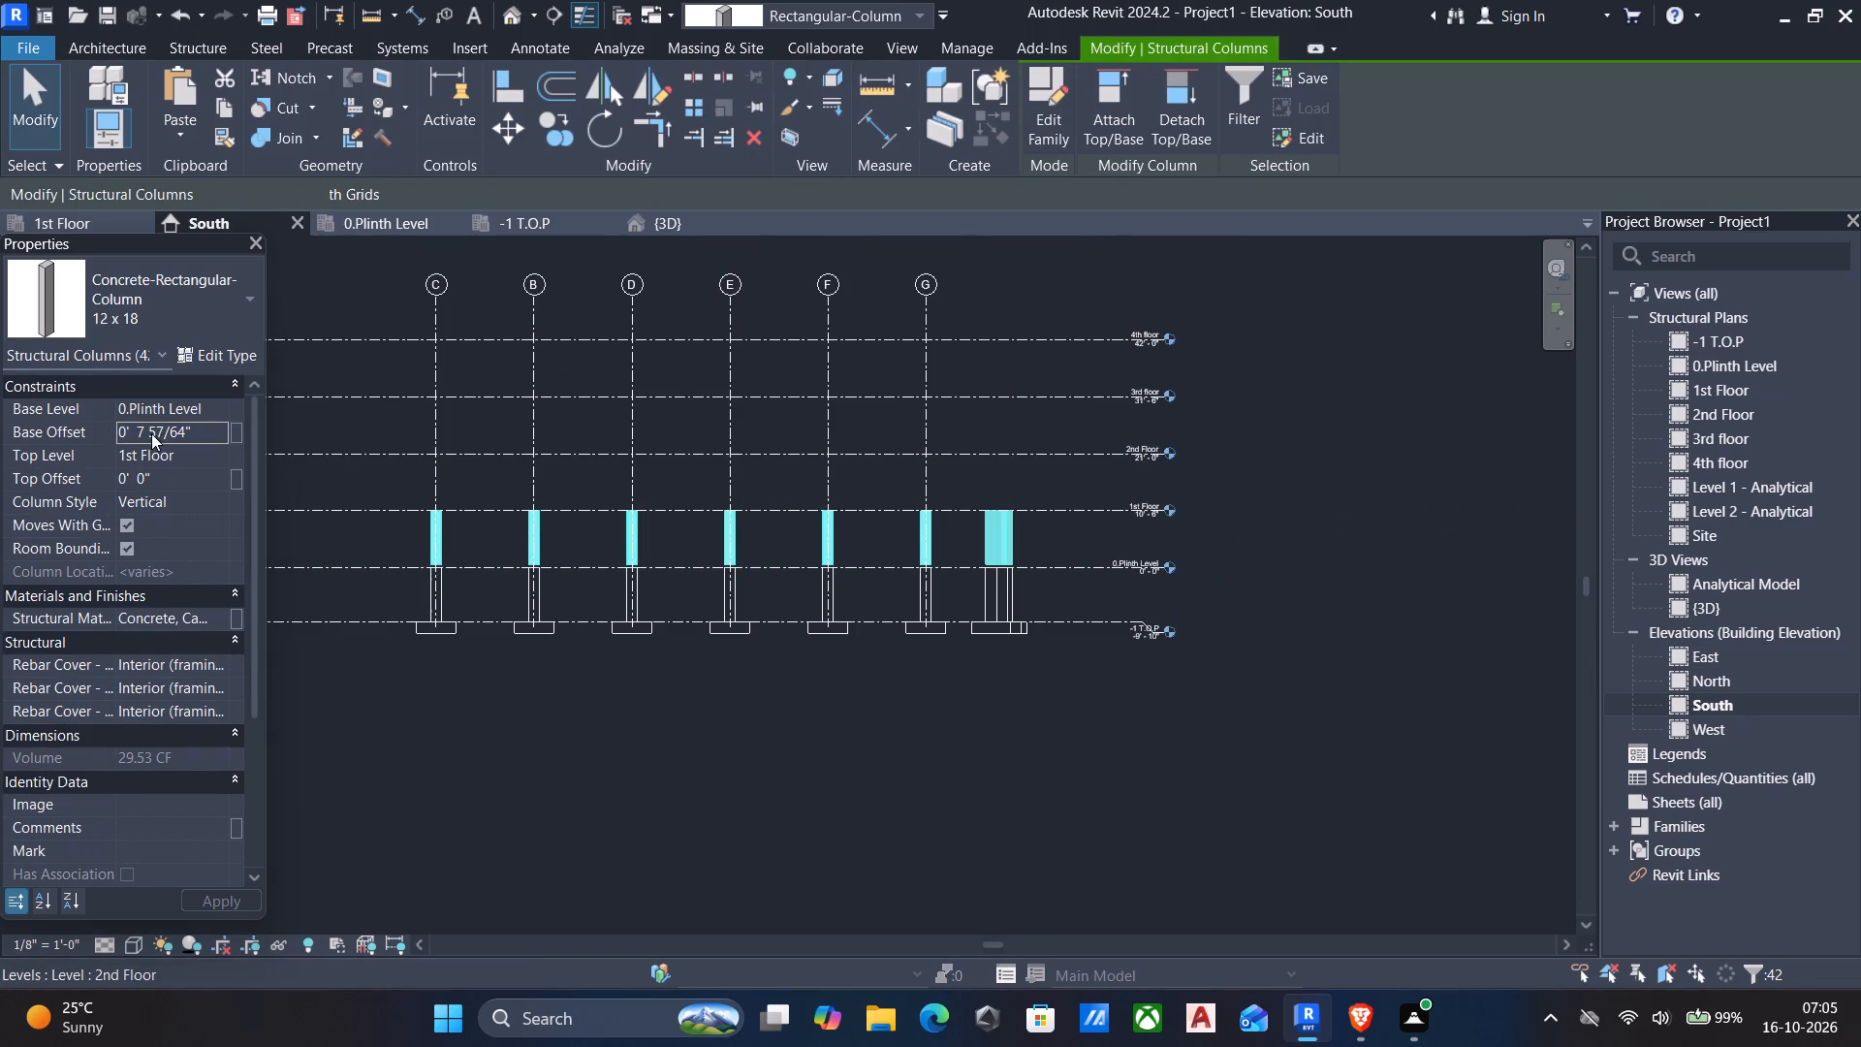
{"action": "left_click", "coordinate": [216, 436]}
{"action": "type", "text": "0'"}
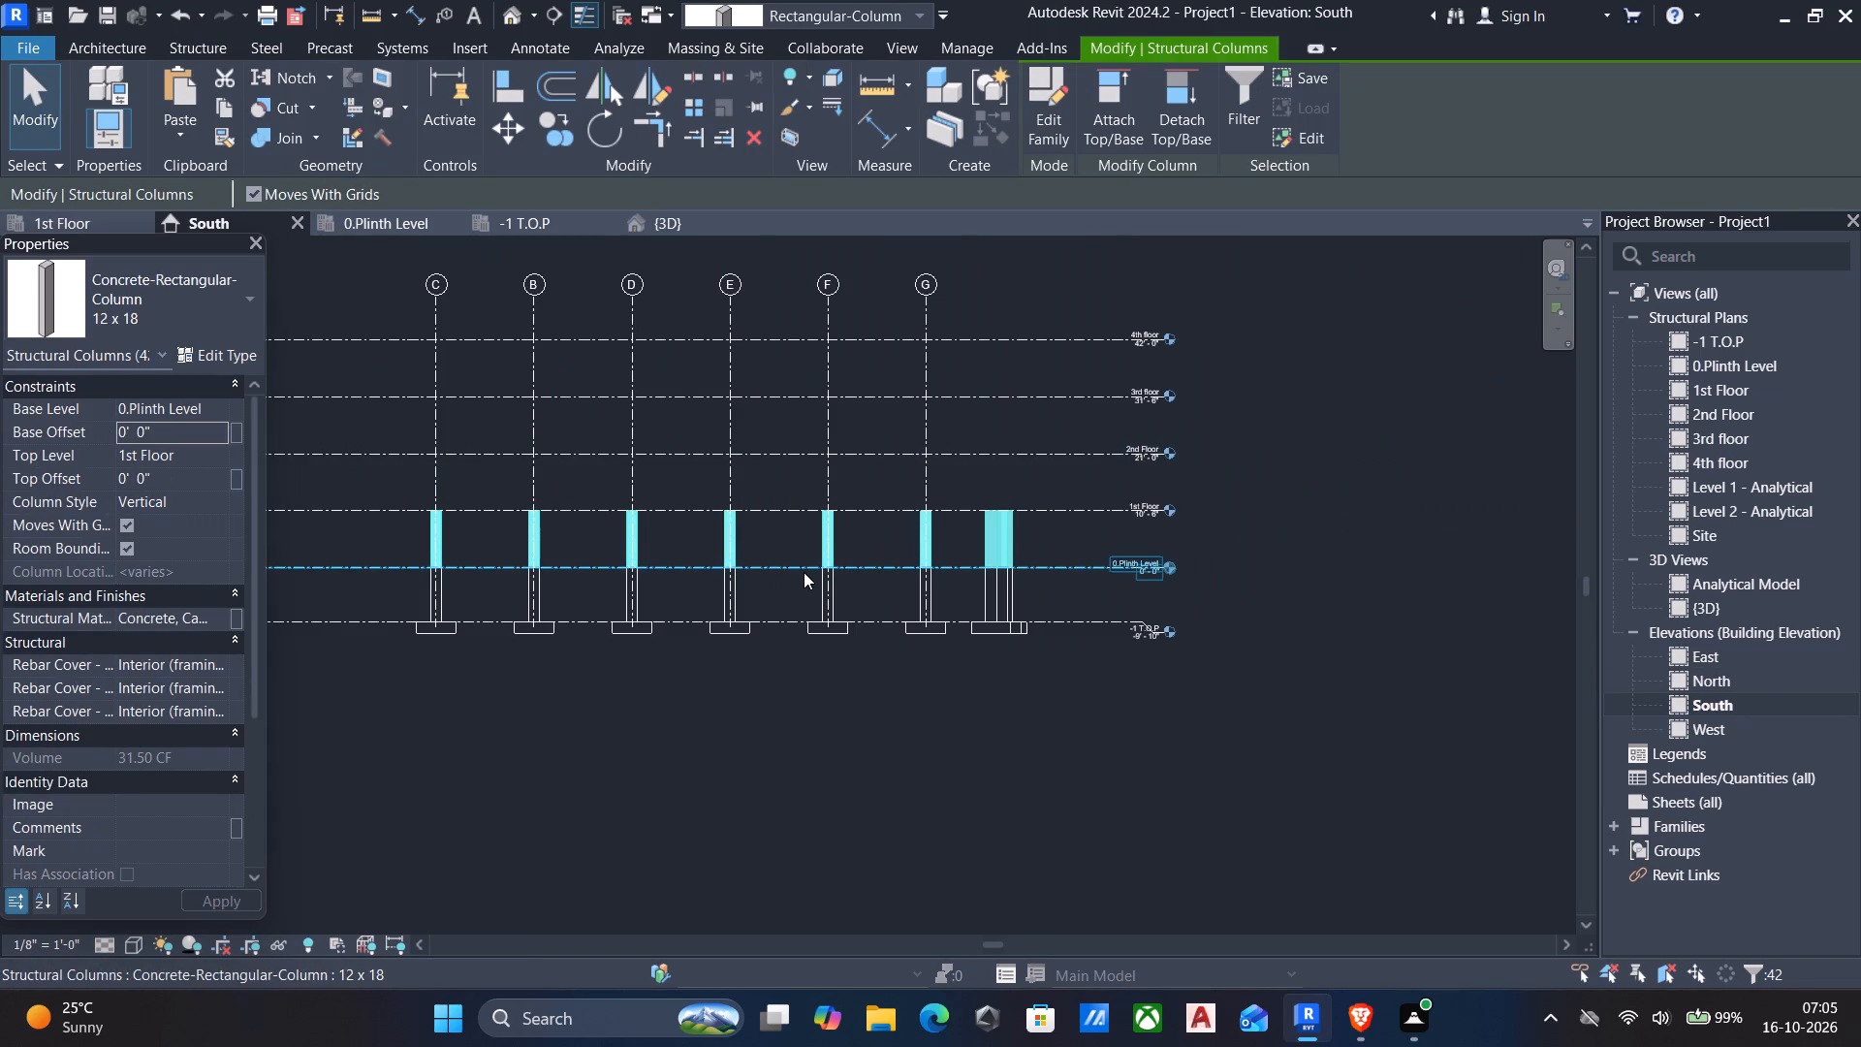
Copy the selected columns between 0.Plinth Level and 1st Floor and paste them aligned to 2nd Floor, 3rd floor and 4th floor.
{"action": "left_click", "coordinate": [218, 112]}
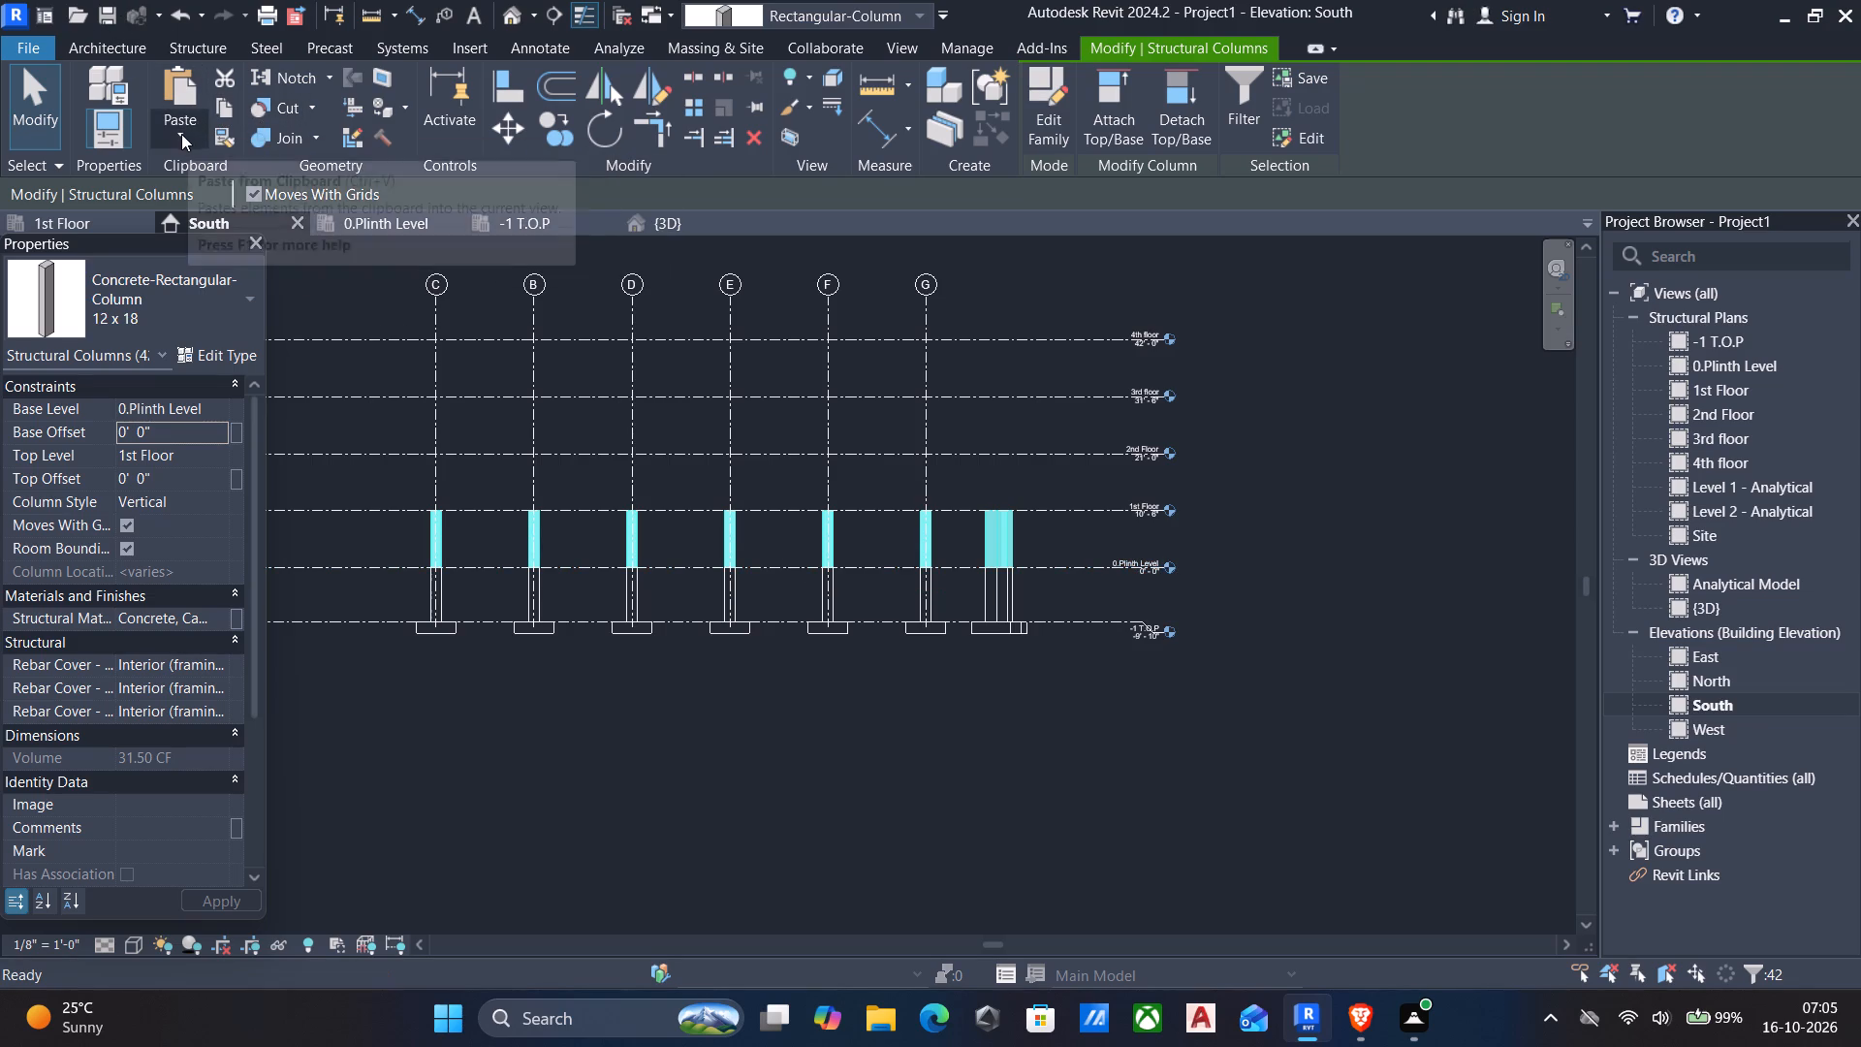
{"action": "left_click", "coordinate": [181, 135]}
{"action": "left_click", "coordinate": [283, 223]}
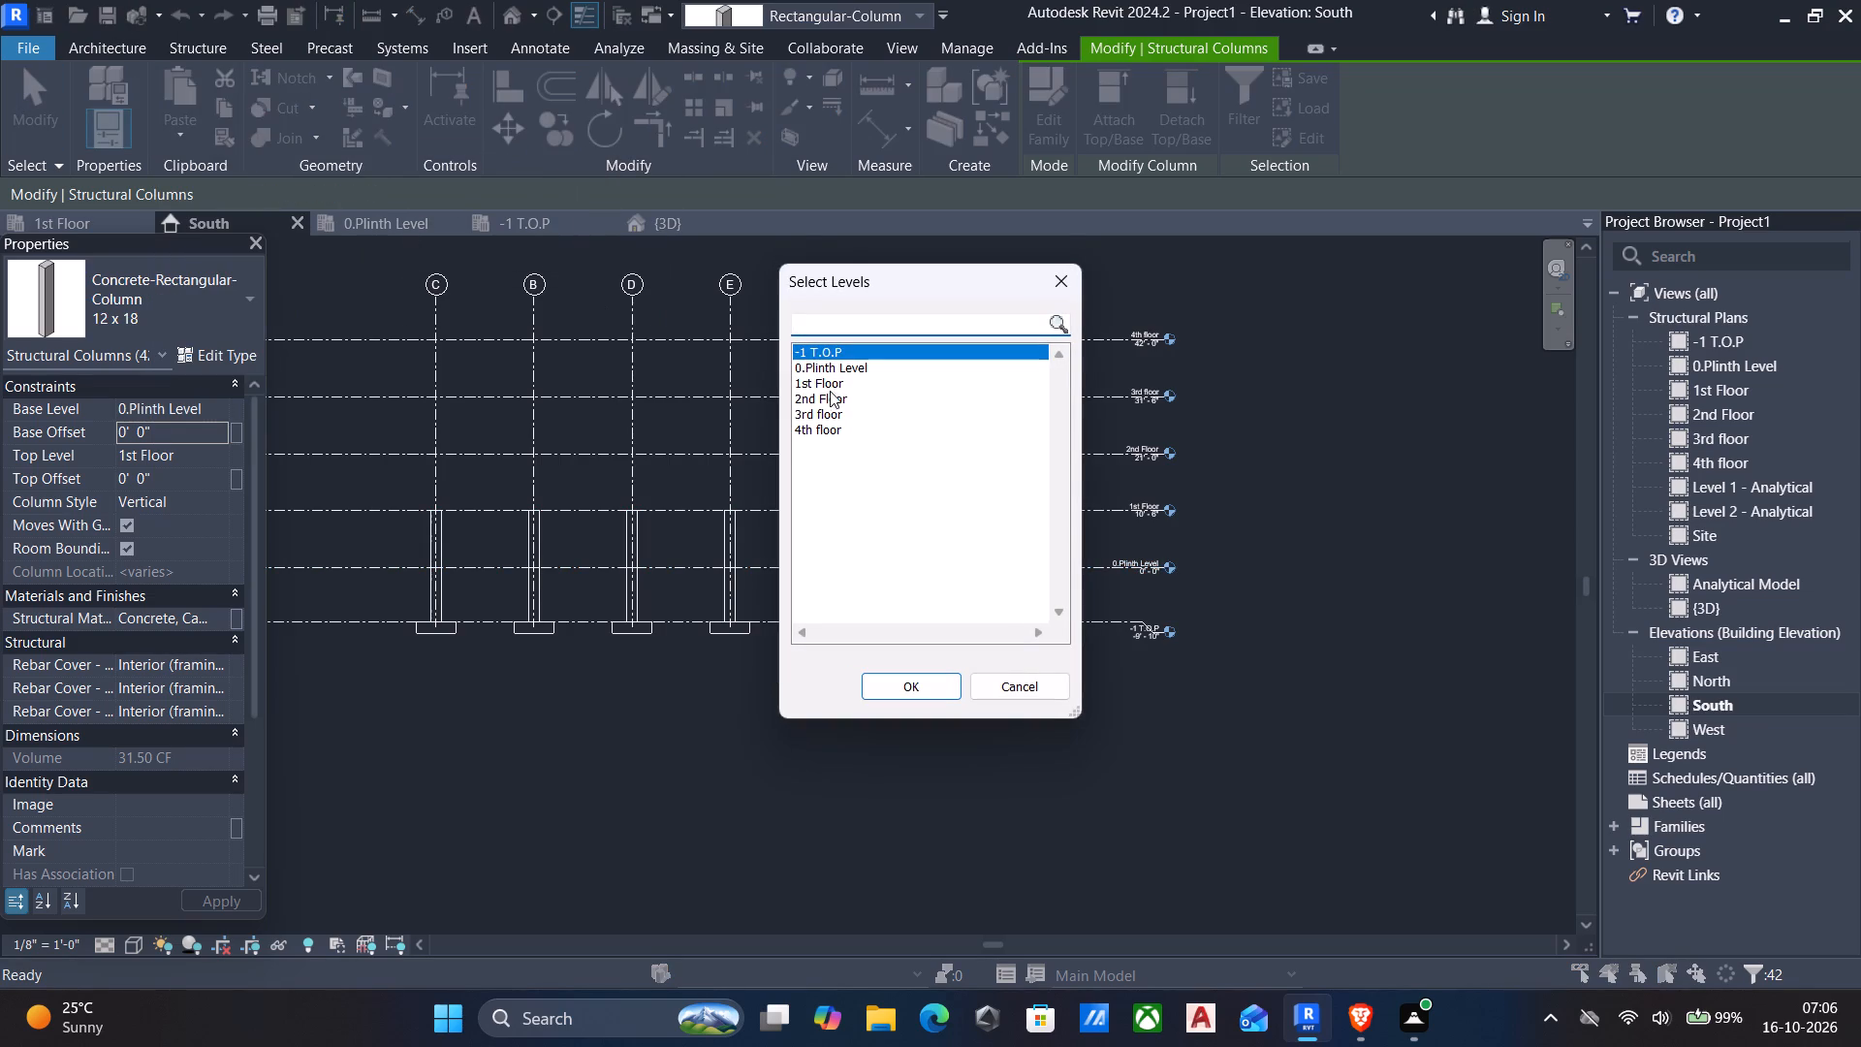
{"action": "left_click", "coordinate": [835, 397]}
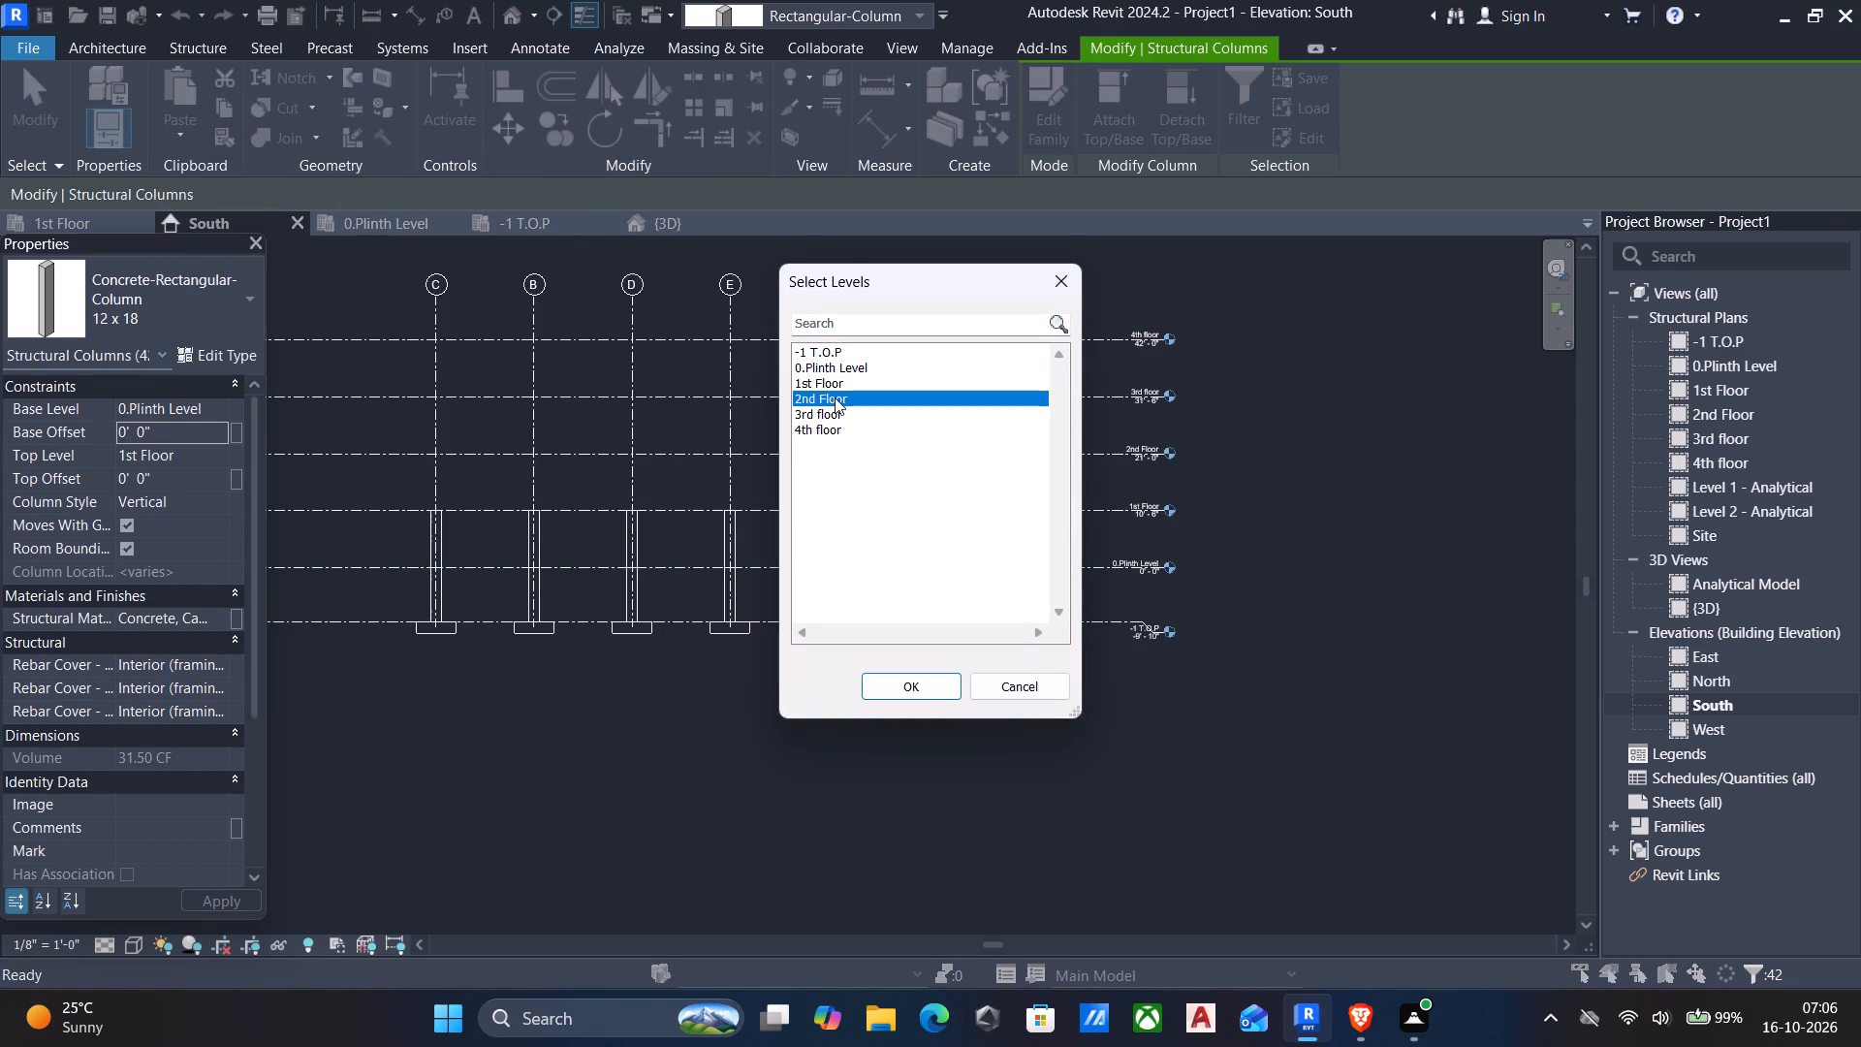
{"action": "left_click", "coordinate": [830, 409], "text": "ctrl"}
{"action": "left_click", "coordinate": [825, 430], "text": "ctrl"}
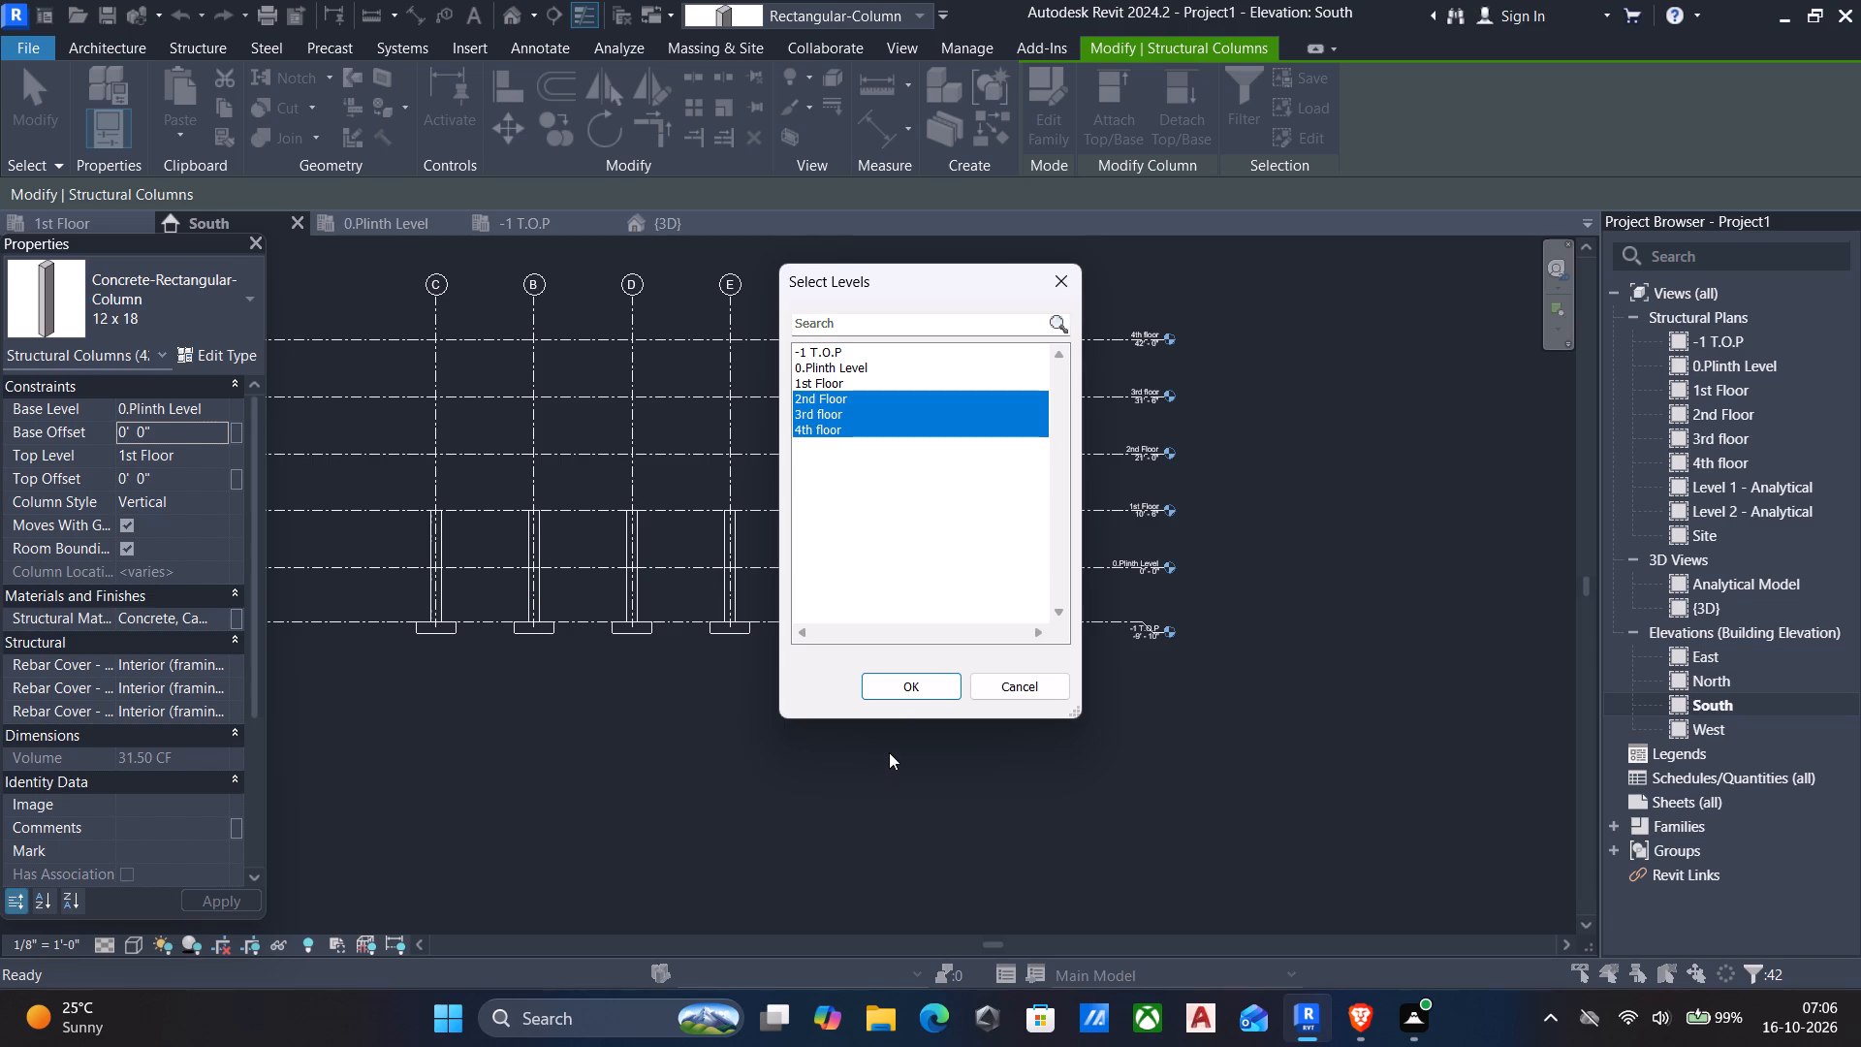
{"action": "left_click", "coordinate": [928, 700]}
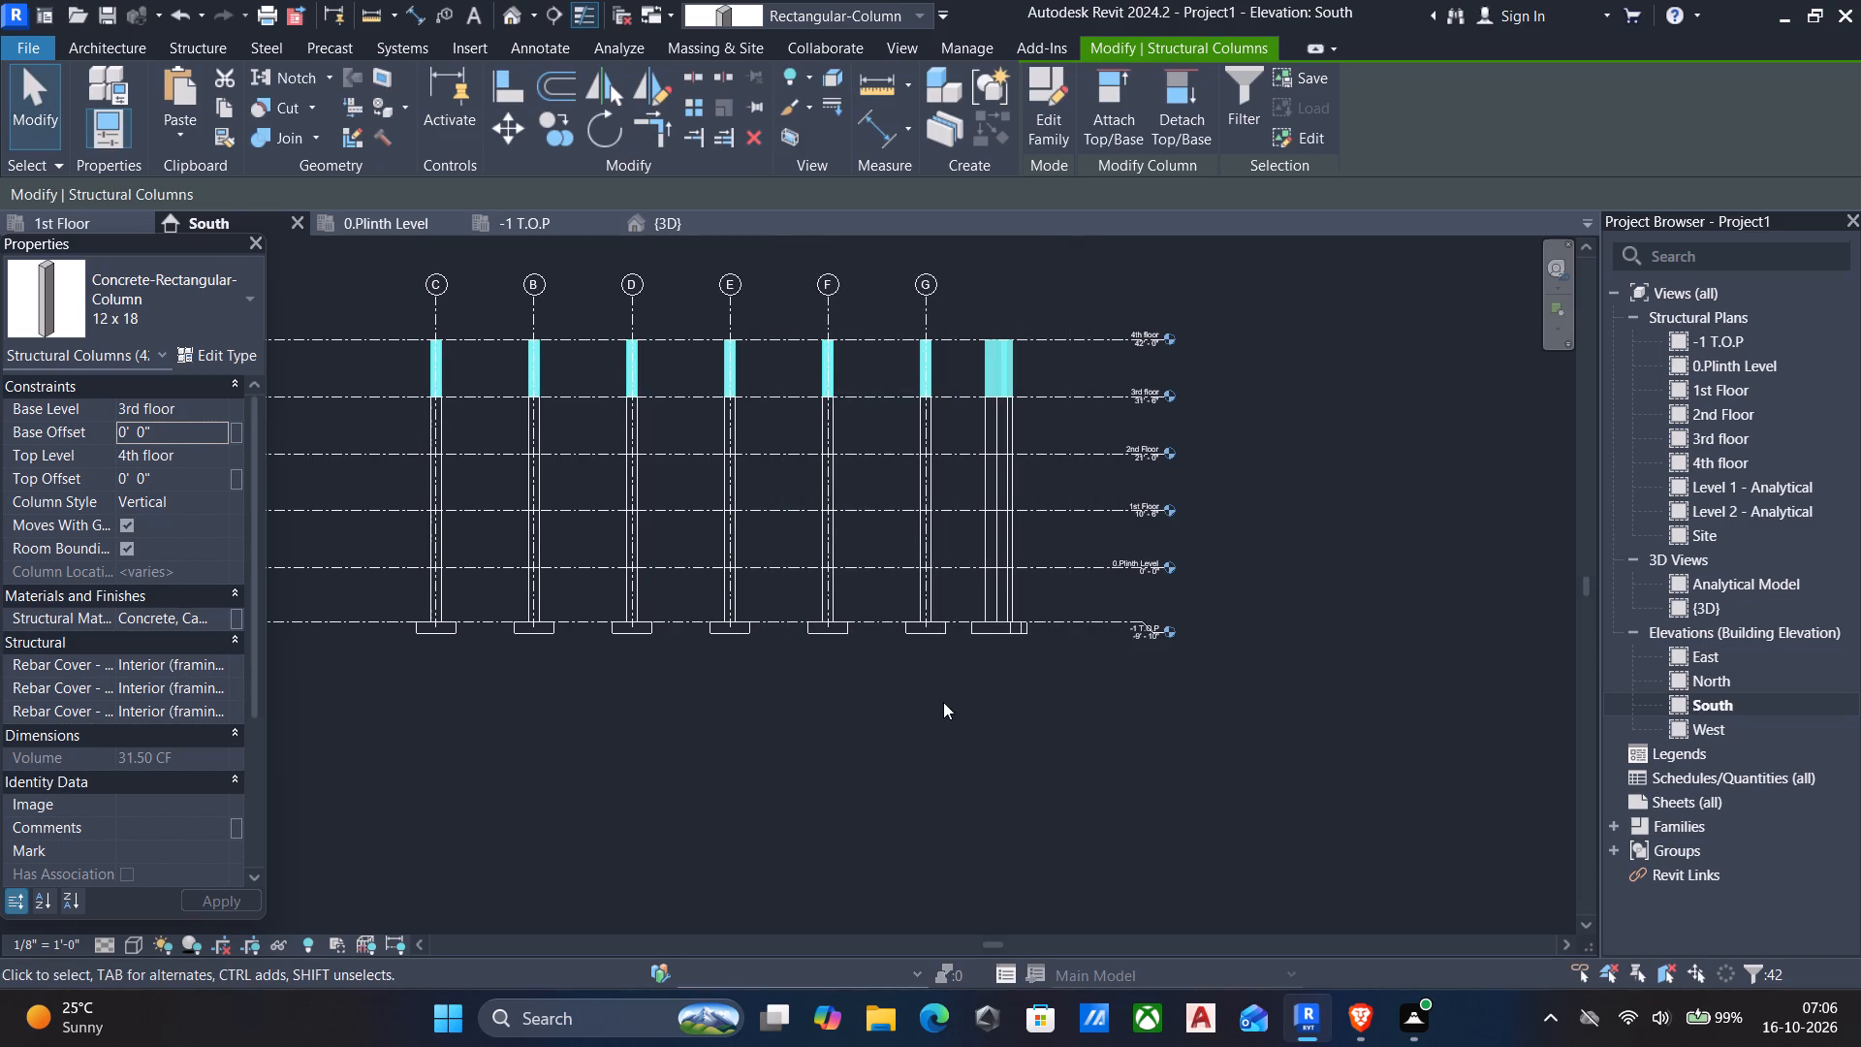
{"action": "key", "text": "Escape"}
{"action": "scroll", "coordinate": [968, 652], "scroll_direction": "down", "scroll_amount": 2}
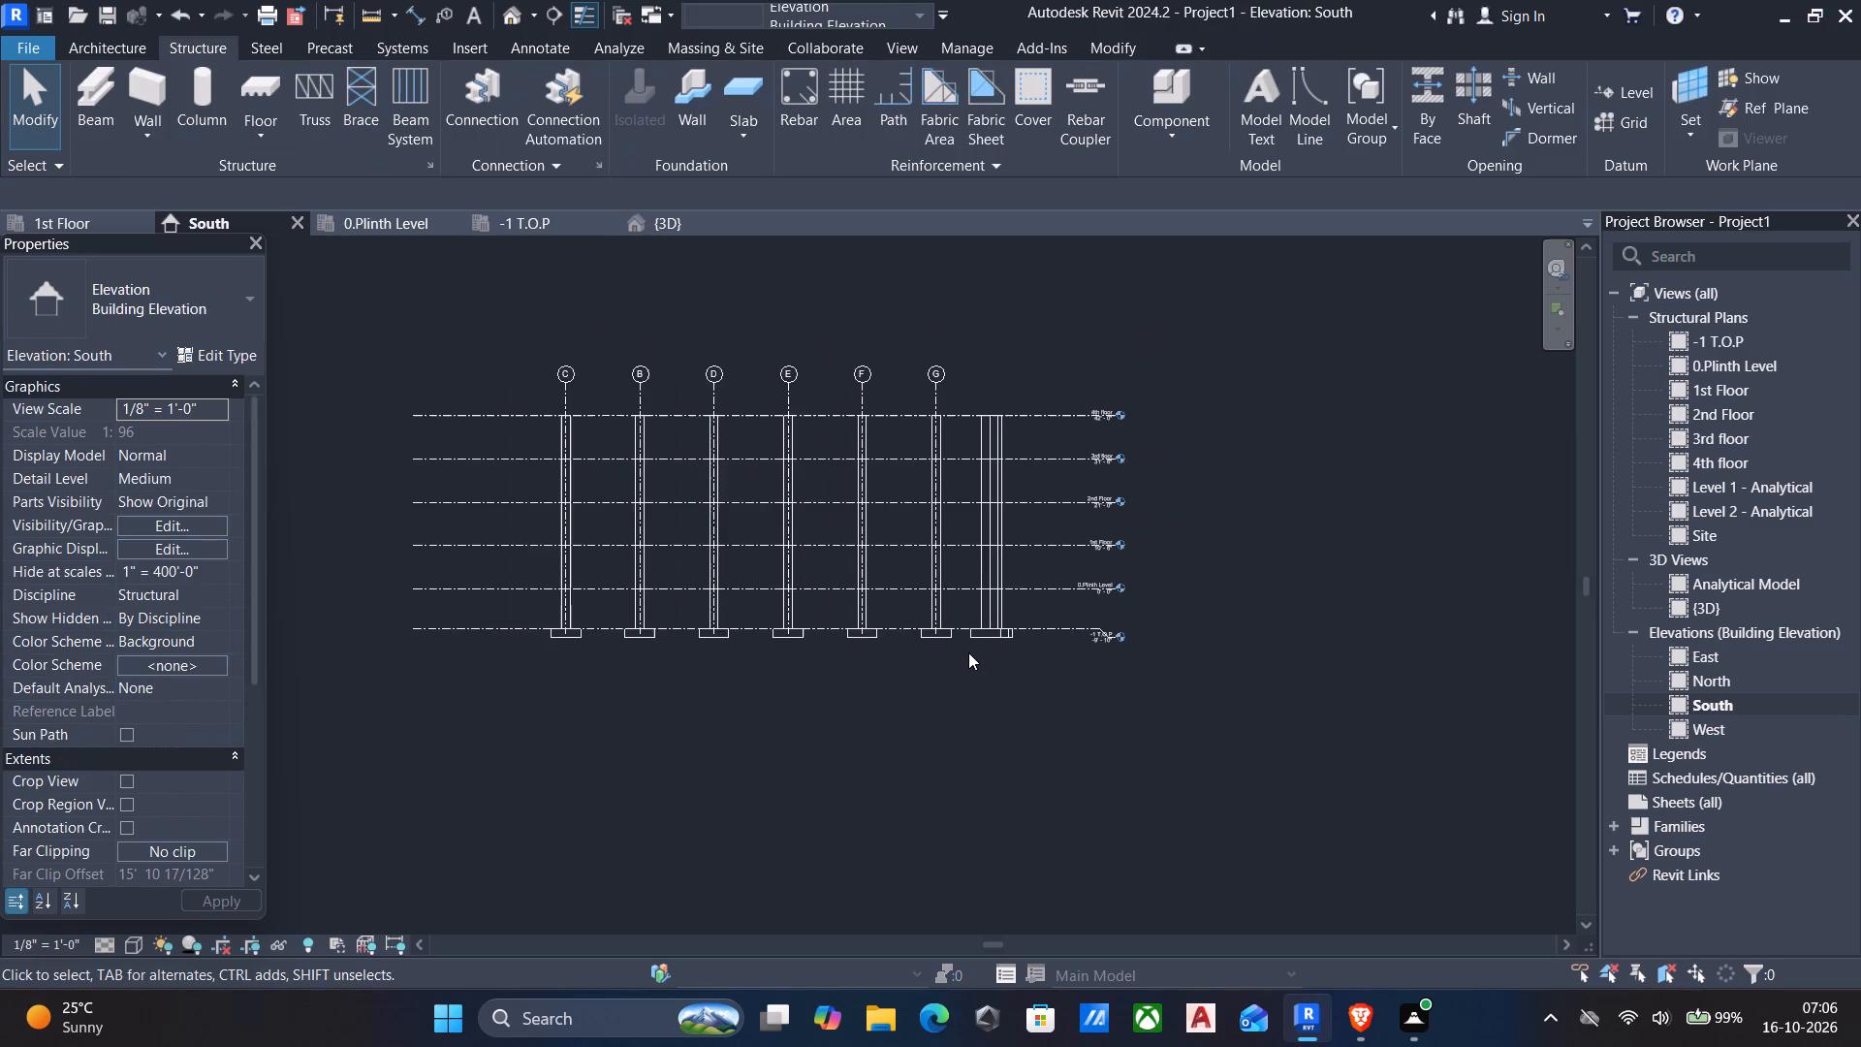
{"action": "middle_click_drag", "start_coordinate": [967, 654], "coordinate": [988, 714], "text": "shift"}
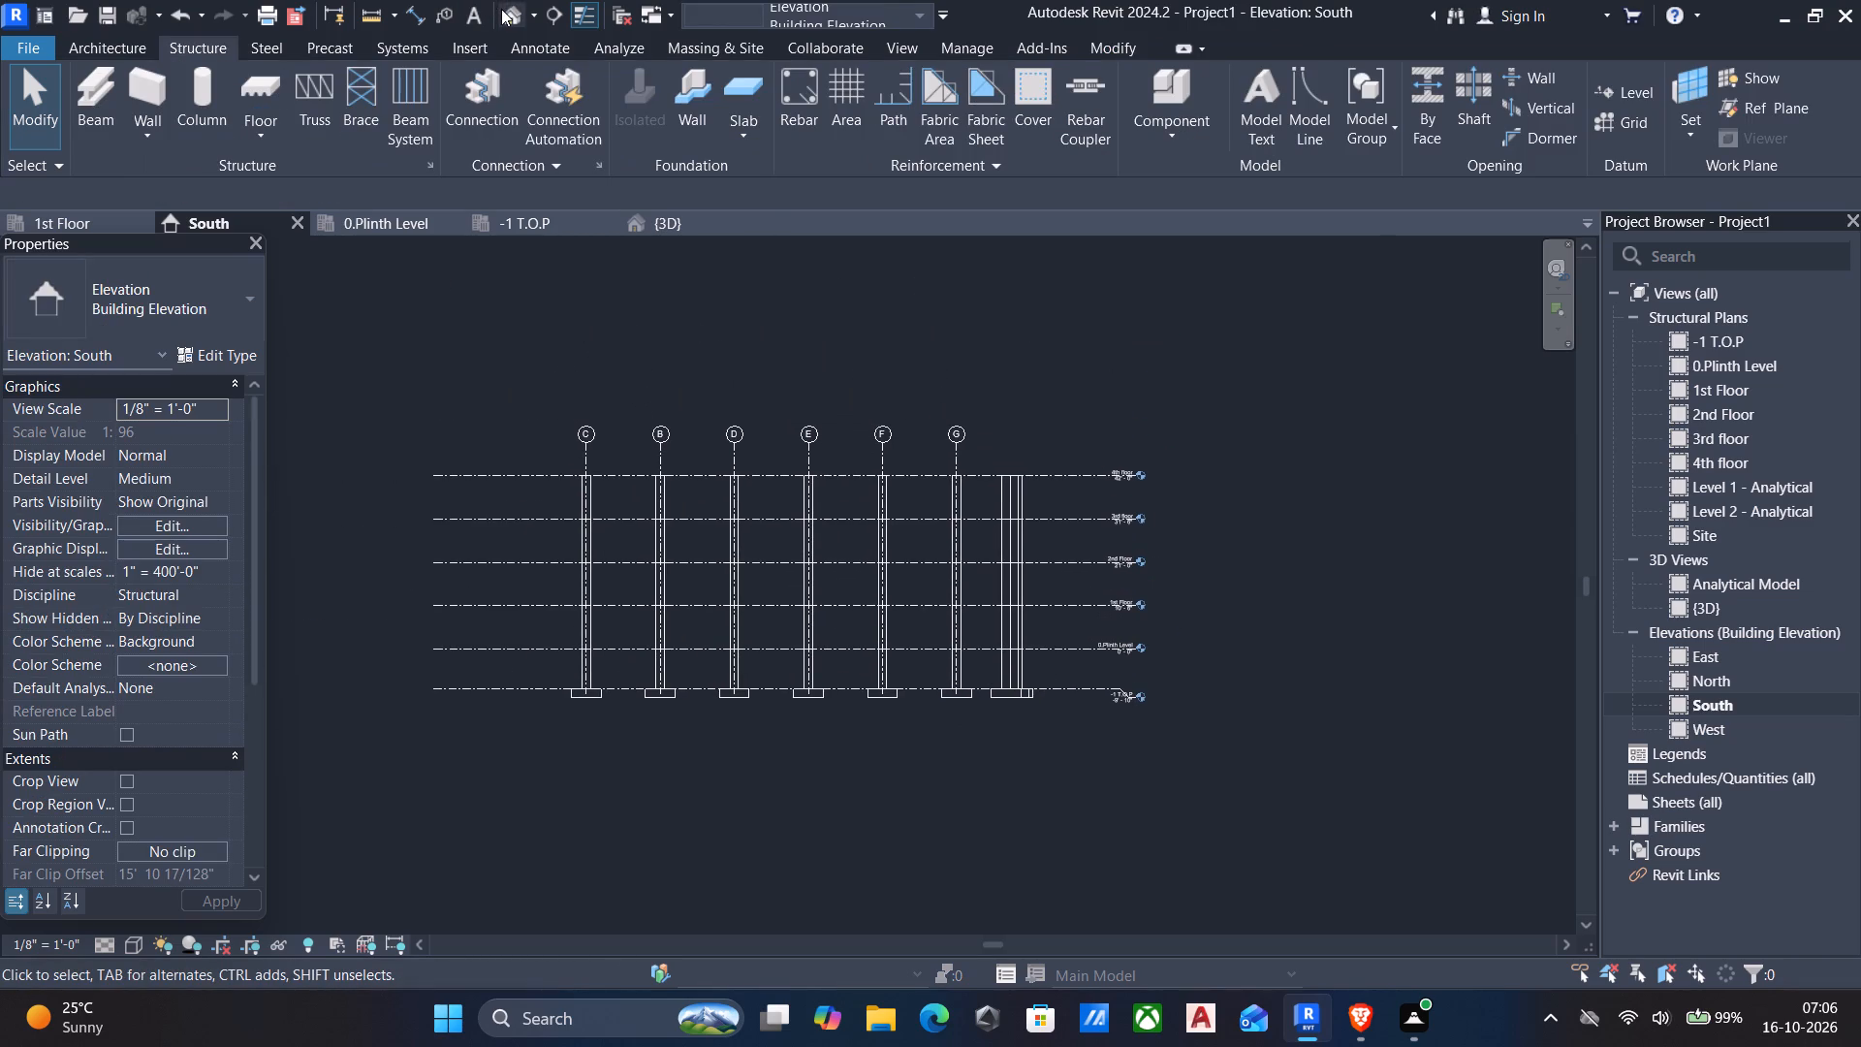
Inspect the stacked columns and footings from several sides in the 3D view.
{"action": "left_click", "coordinate": [501, 9]}
{"action": "scroll", "coordinate": [860, 443], "scroll_direction": "down", "scroll_amount": 2}
{"action": "middle_click_drag", "start_coordinate": [860, 447], "coordinate": [866, 438], "text": "shift"}
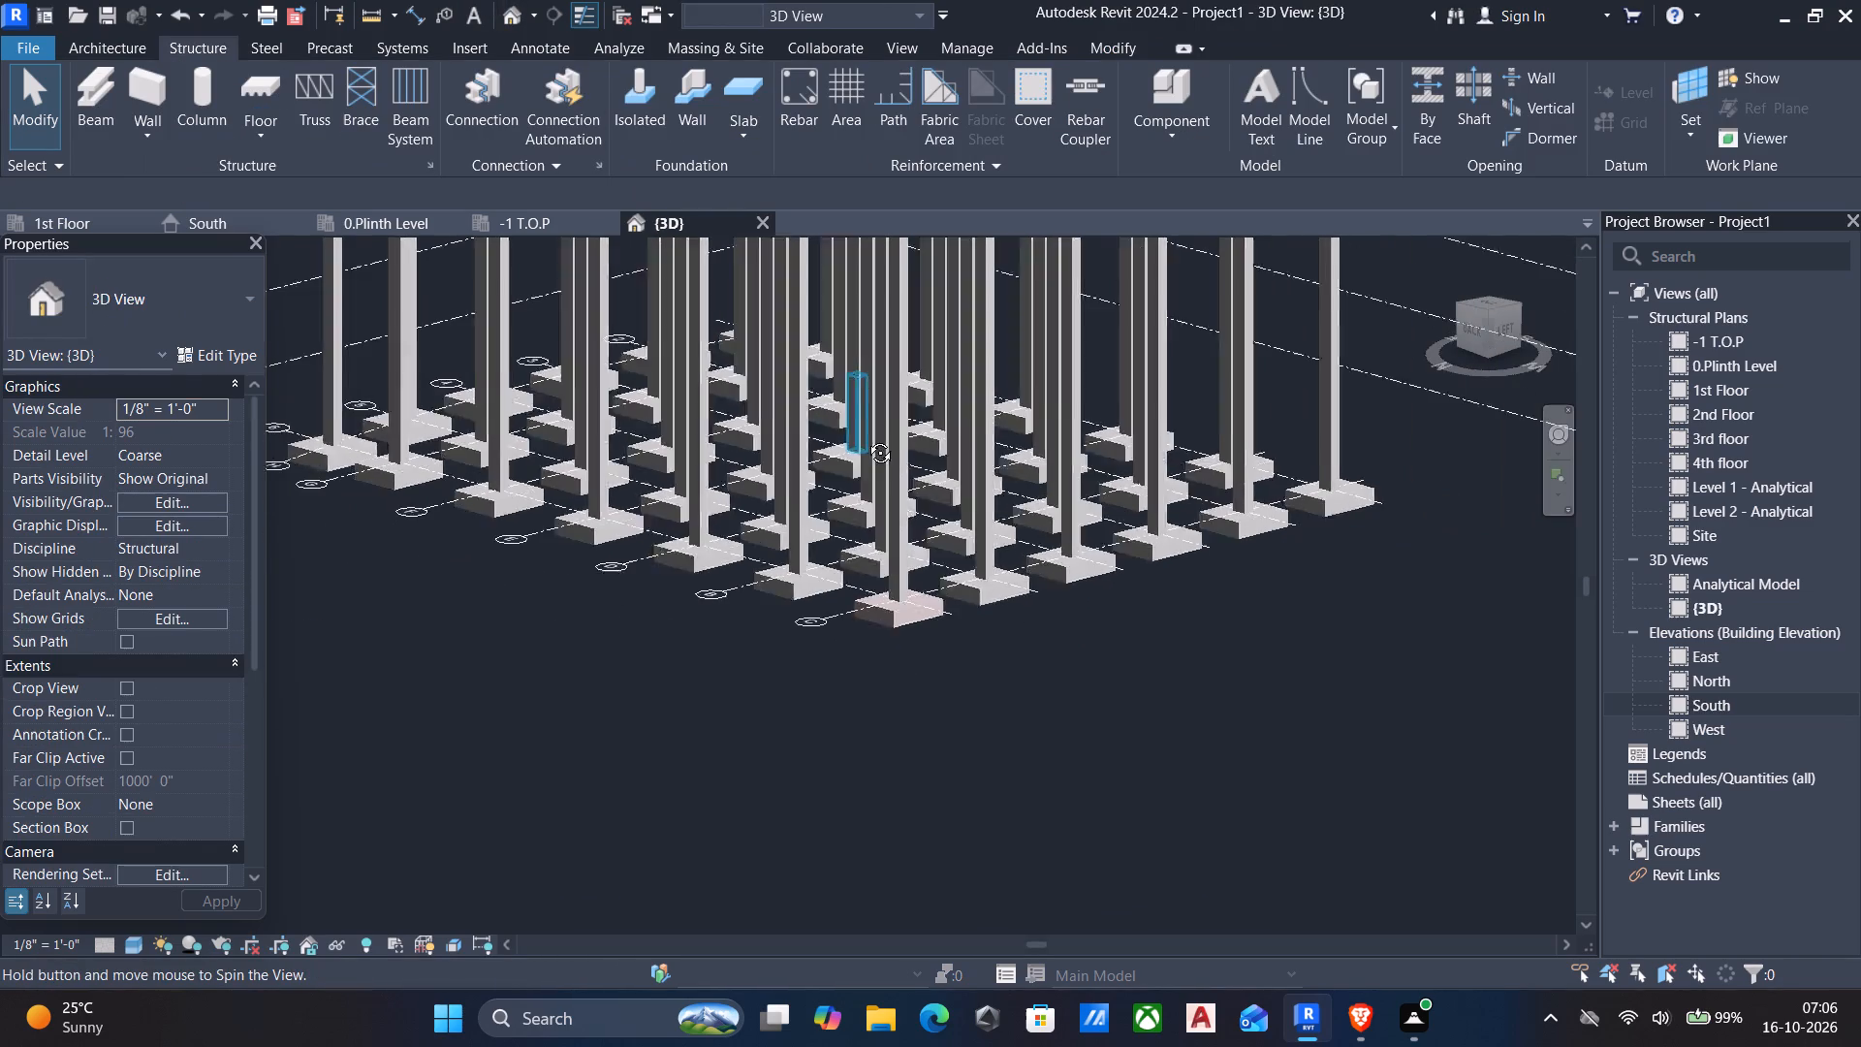
{"action": "middle_click_drag", "start_coordinate": [866, 438], "coordinate": [688, 498], "text": "shift"}
{"action": "scroll", "coordinate": [693, 498], "scroll_direction": "down", "scroll_amount": 3}
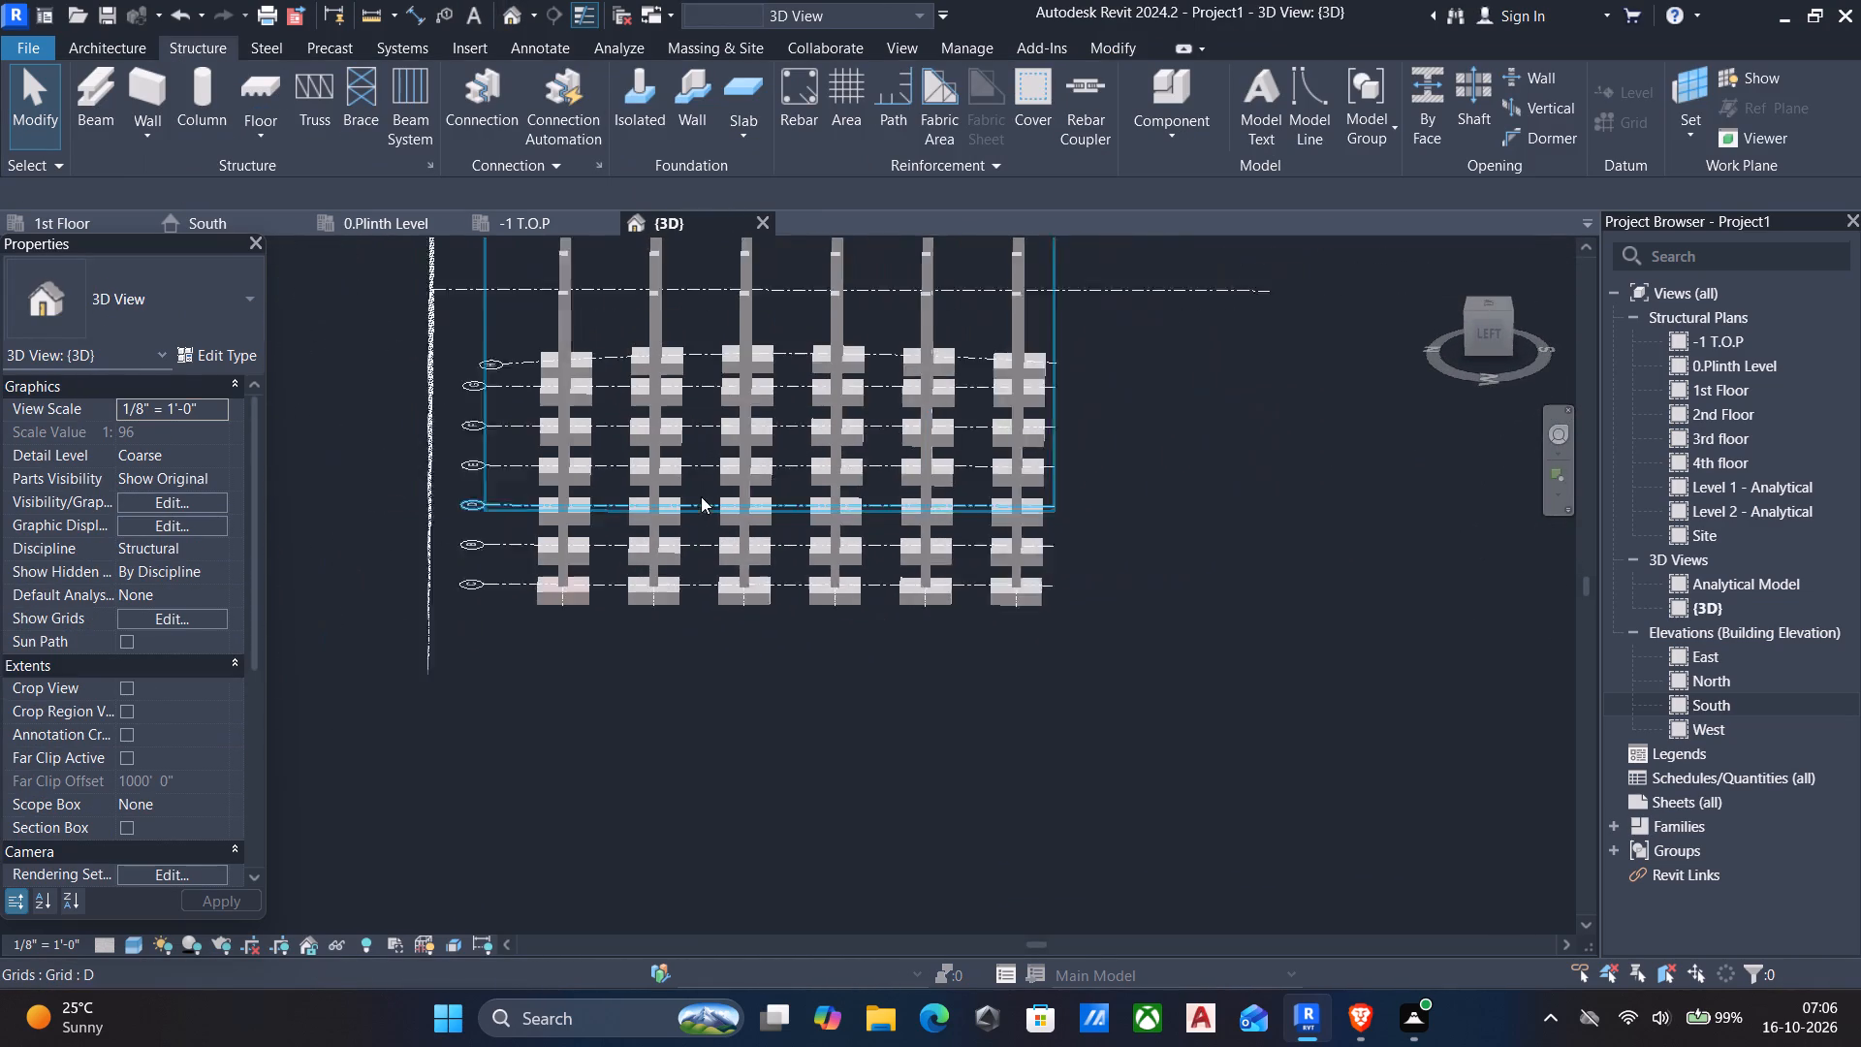
{"action": "scroll", "coordinate": [701, 496], "scroll_direction": "down", "scroll_amount": 1}
{"action": "middle_click_drag", "start_coordinate": [713, 482], "coordinate": [604, 558], "text": "shift"}
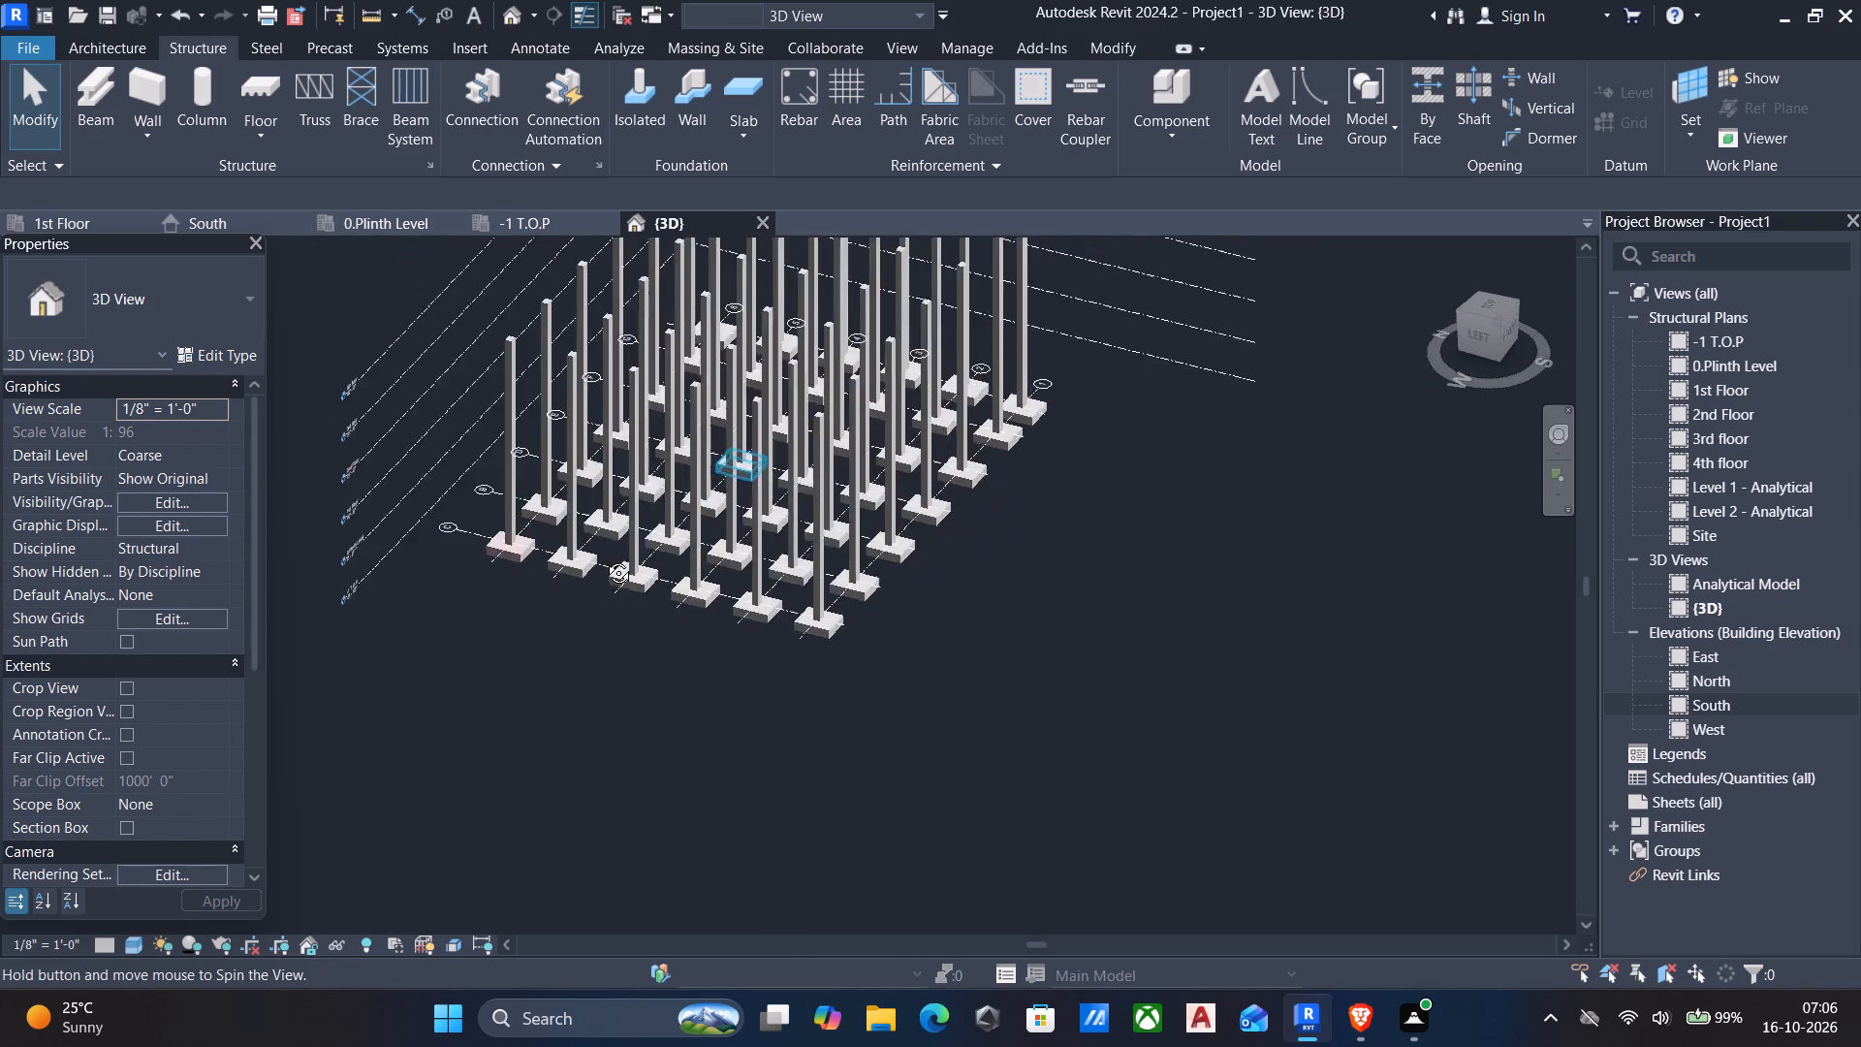
{"action": "middle_click_drag", "start_coordinate": [604, 558], "coordinate": [939, 451], "text": "shift"}
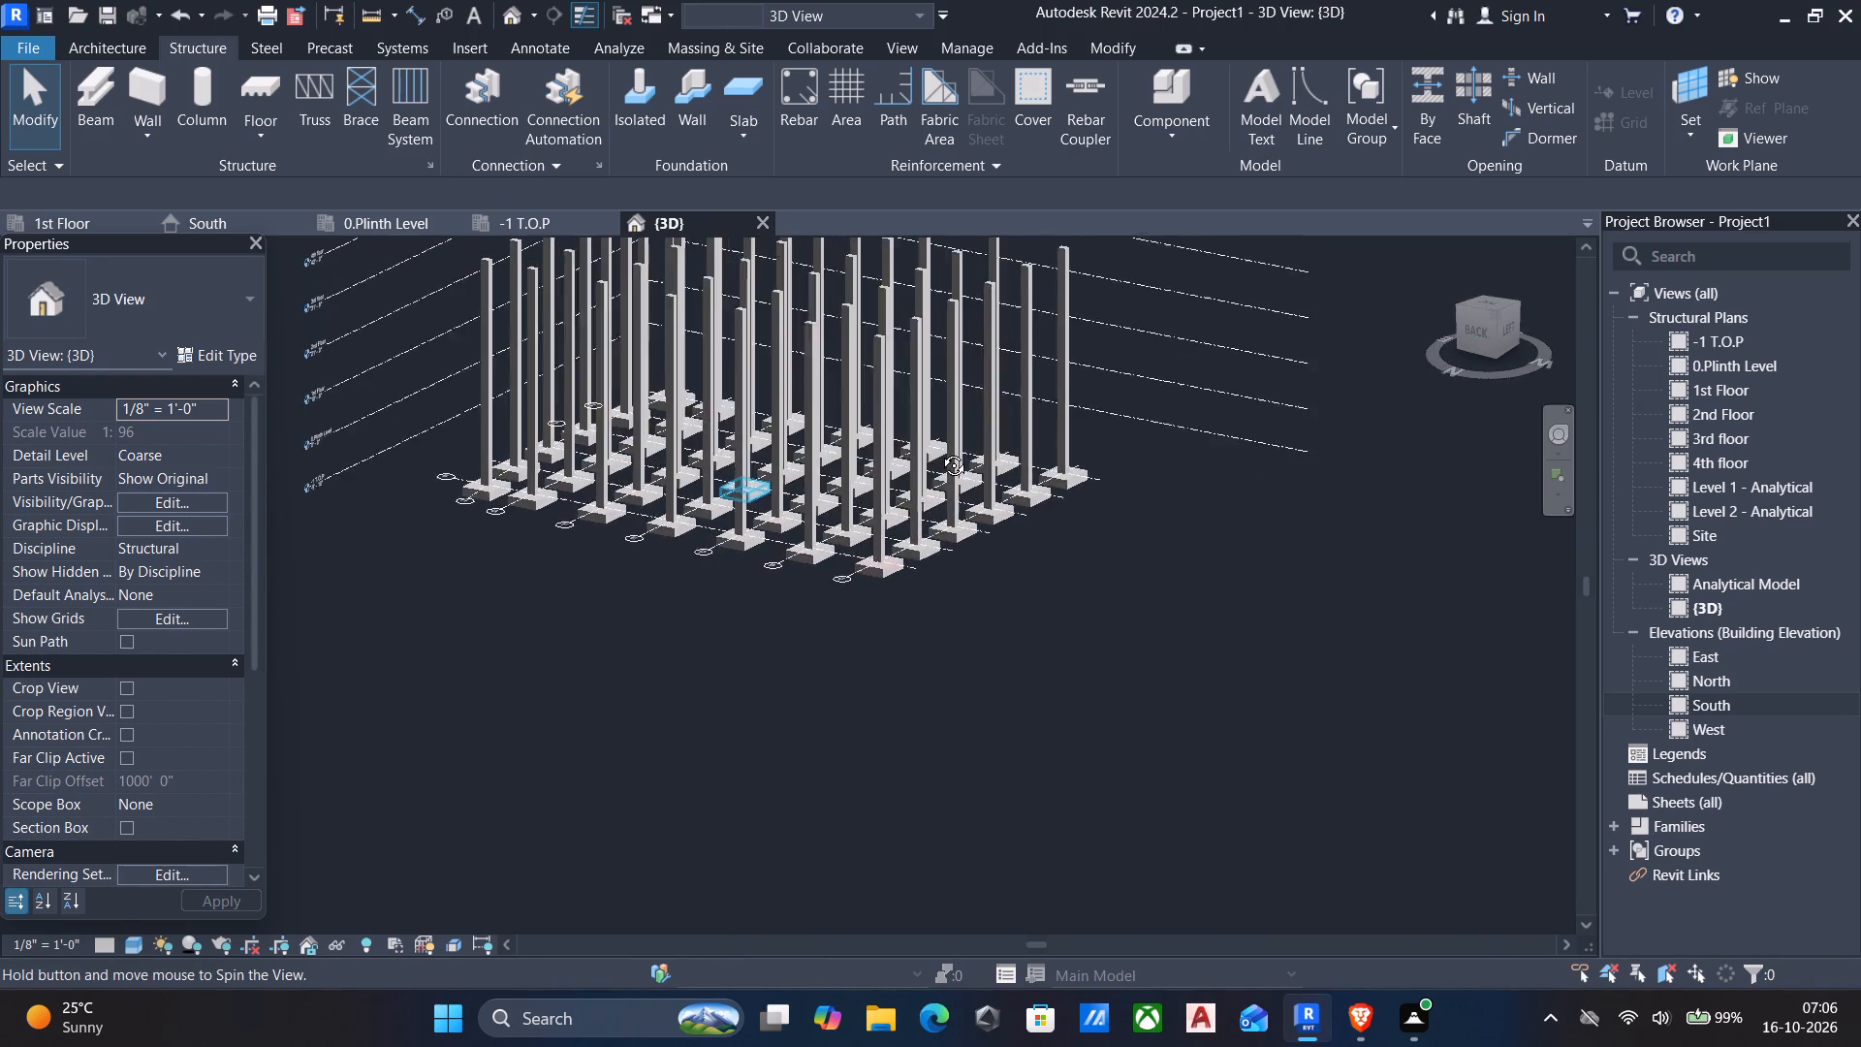
{"action": "middle_click_drag", "start_coordinate": [939, 451], "coordinate": [679, 469], "text": "shift"}
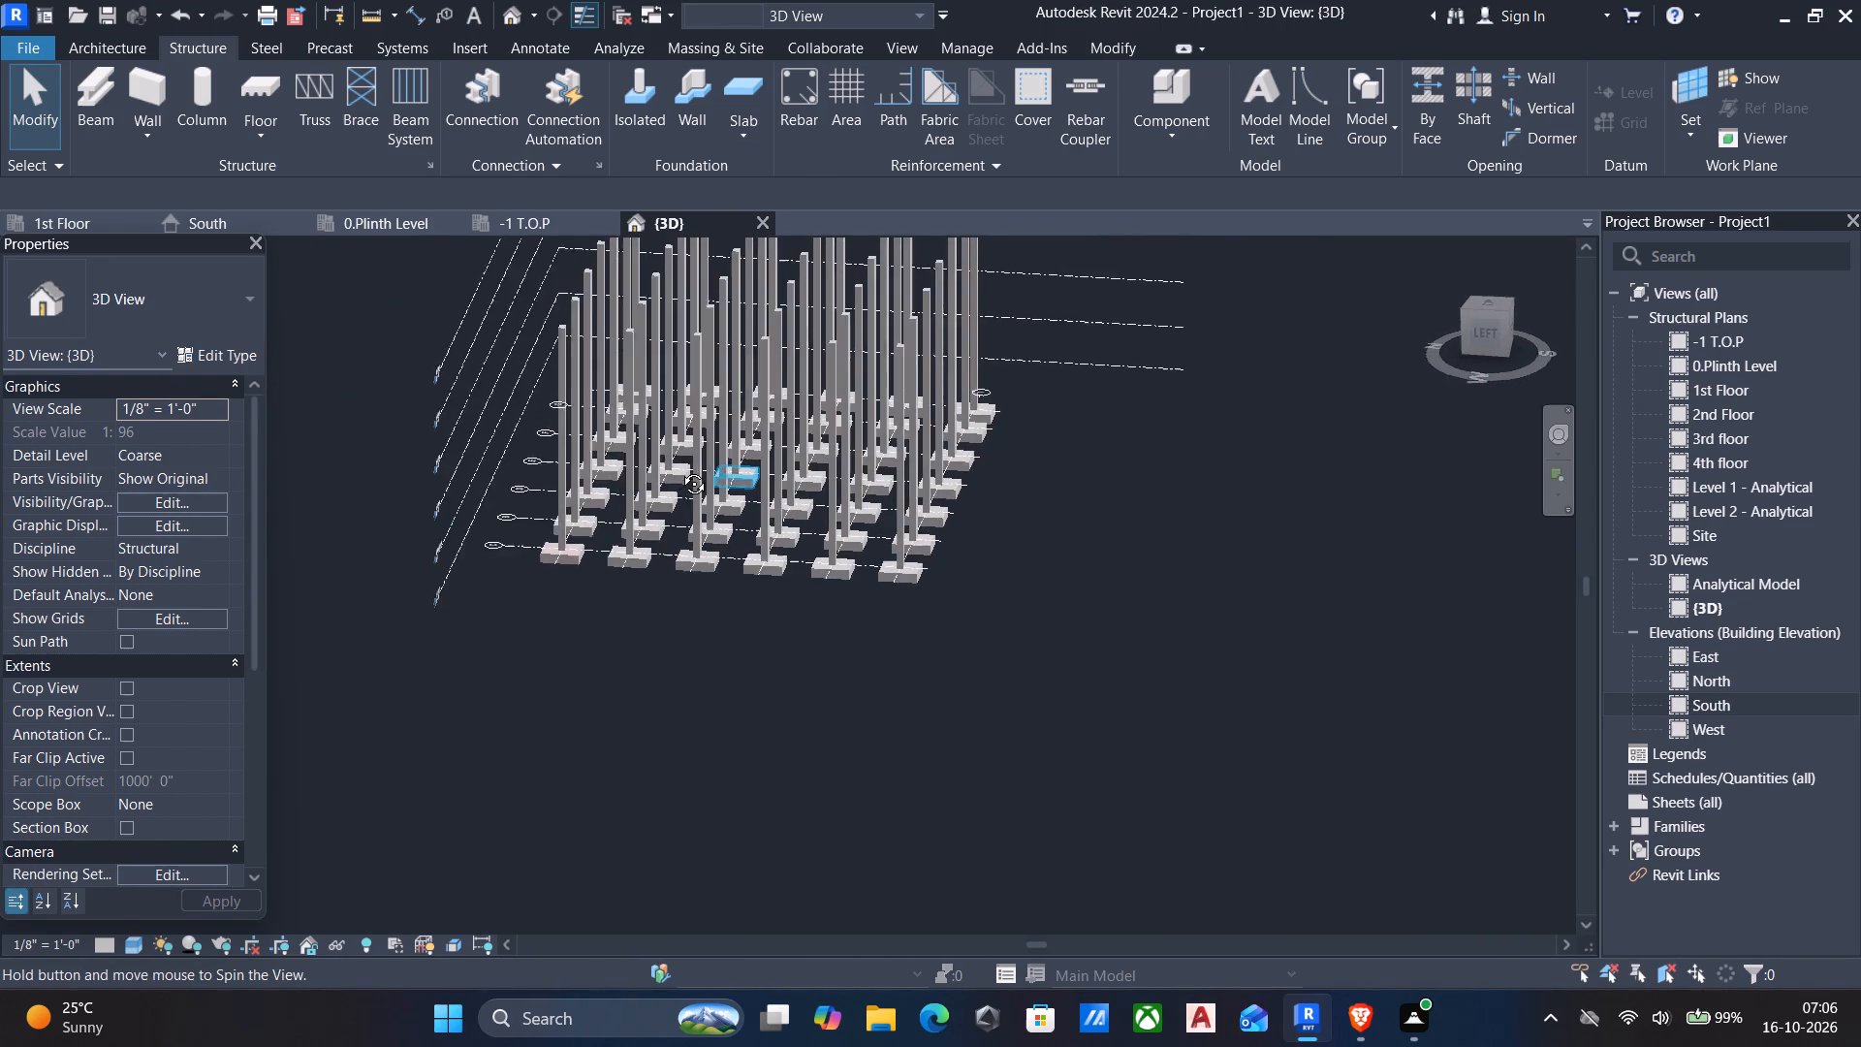
{"action": "middle_click_drag", "start_coordinate": [679, 469], "coordinate": [695, 458], "text": "shift"}
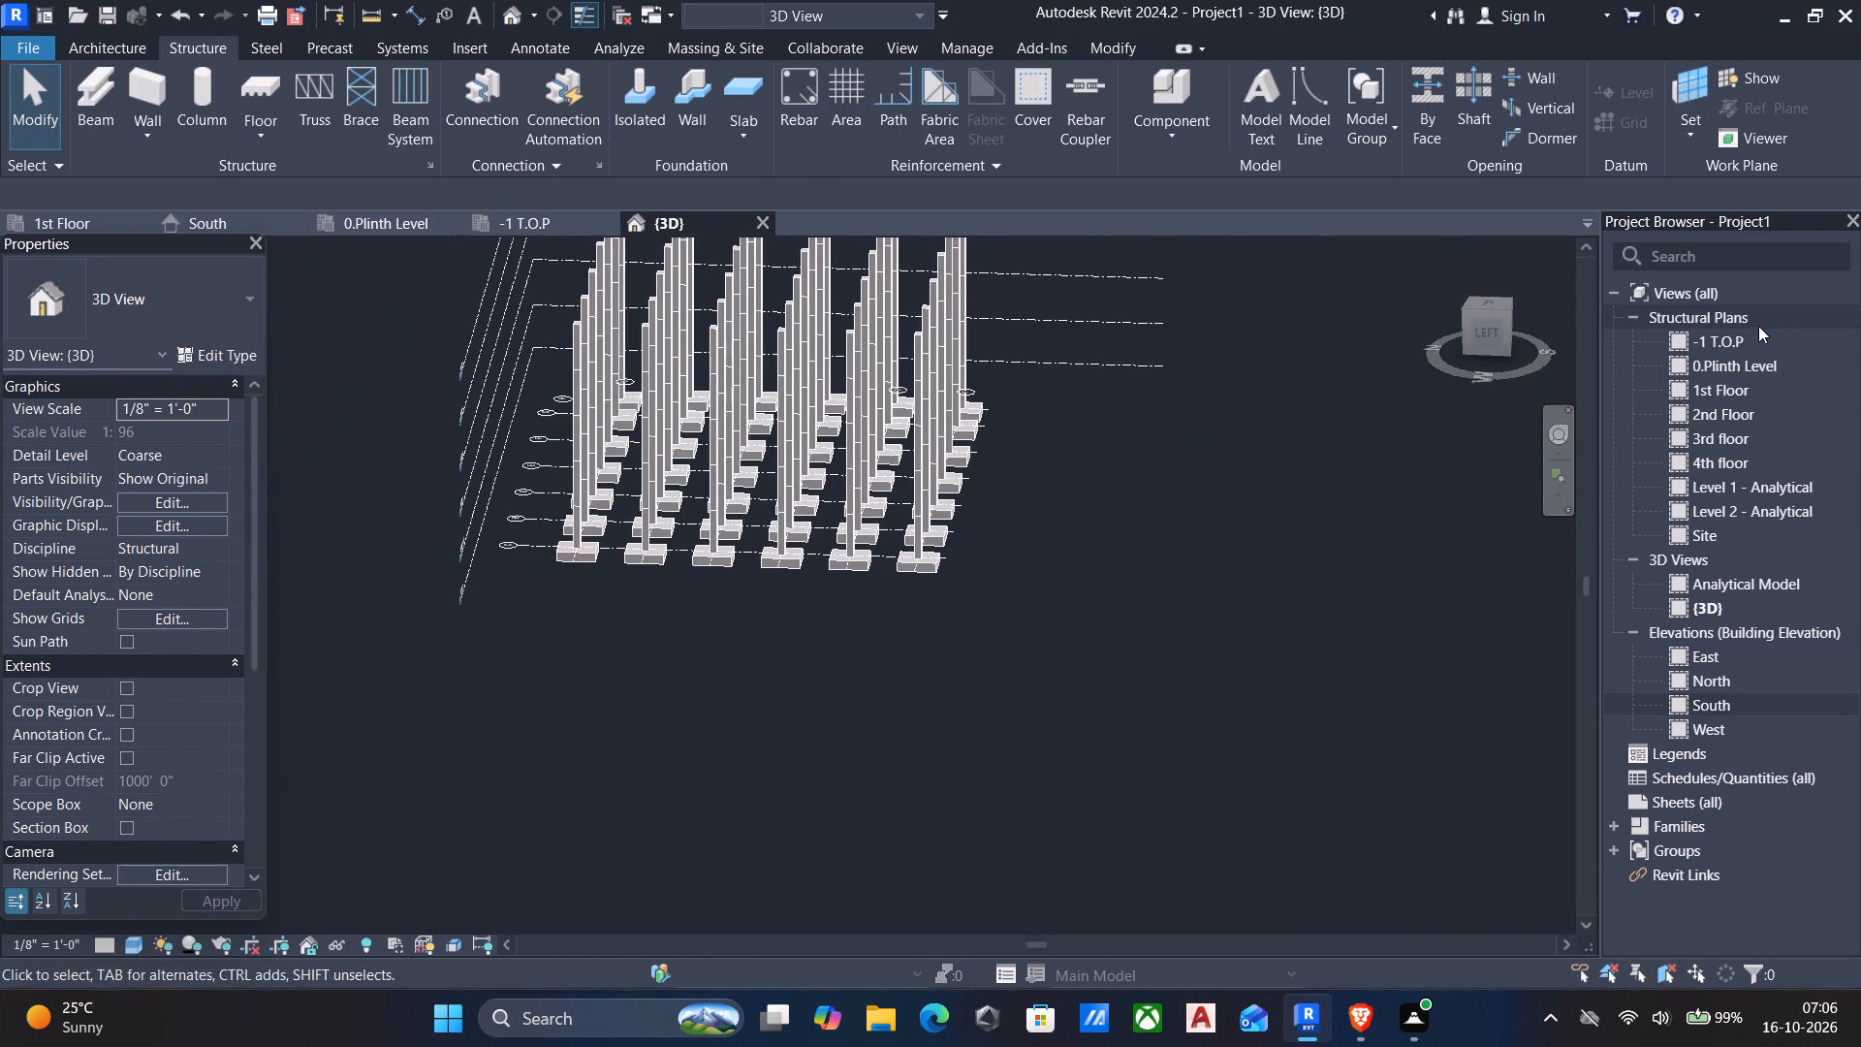
In the -1 T.O.P structural plan, start the Beam command with the Concrete-Rectangular Beam 12 x 24 type.
{"action": "double_click", "coordinate": [1728, 347]}
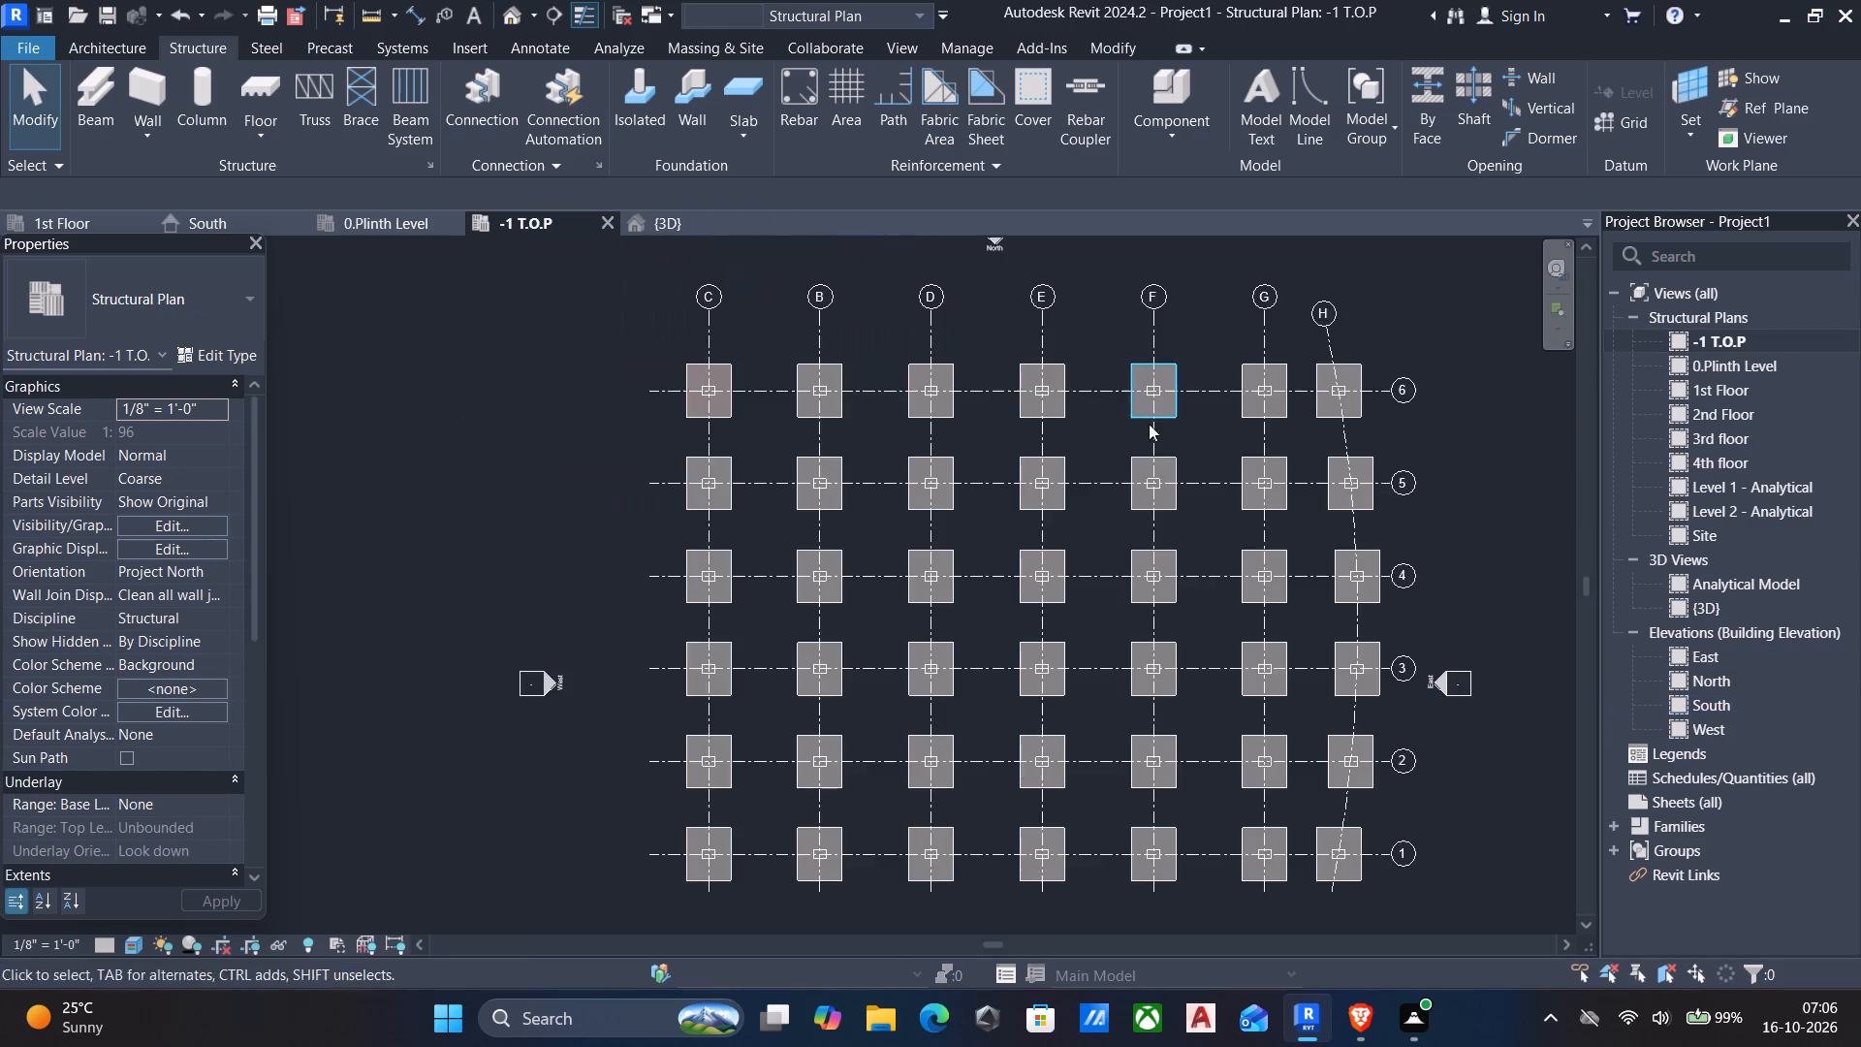
{"action": "scroll", "coordinate": [1084, 460], "scroll_direction": "down", "scroll_amount": 3}
{"action": "middle_click_drag", "start_coordinate": [1086, 494], "coordinate": [971, 392]}
{"action": "scroll", "coordinate": [1054, 401], "scroll_direction": "up", "scroll_amount": 4}
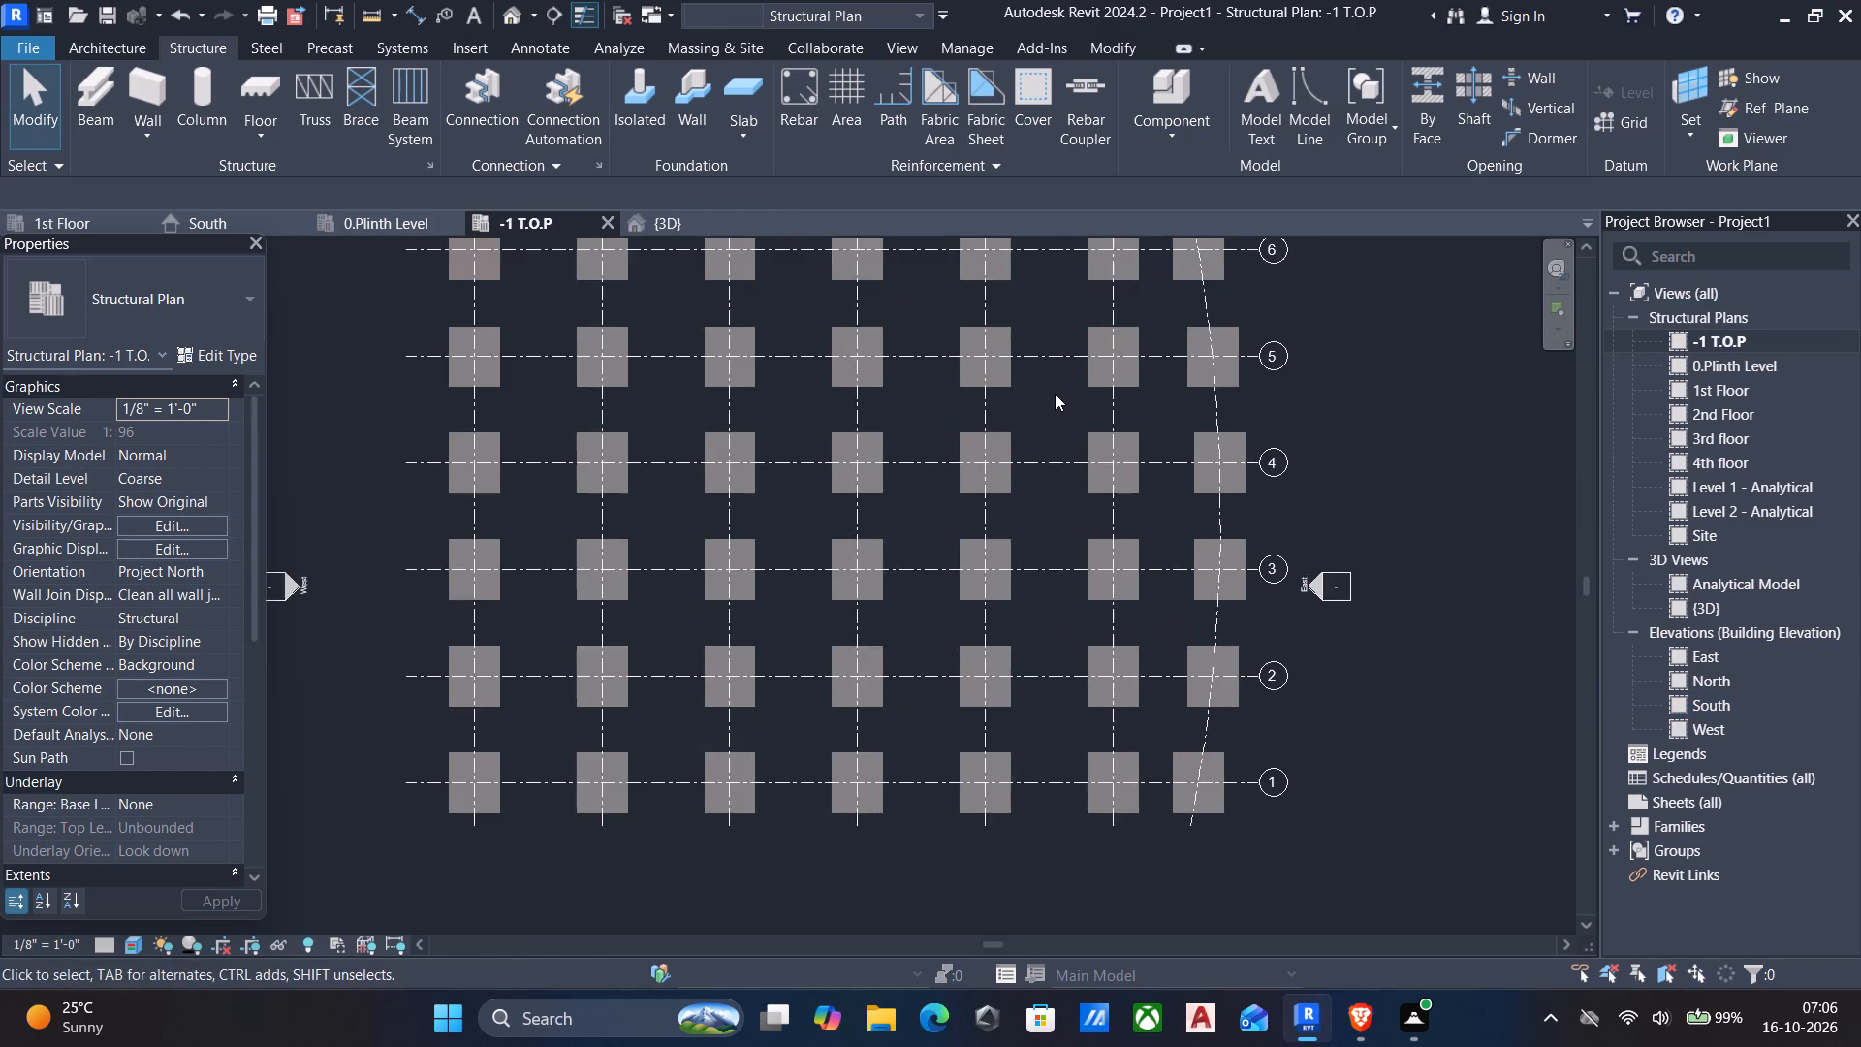
{"action": "middle_click_drag", "start_coordinate": [1056, 391], "coordinate": [1044, 471]}
{"action": "middle_click_drag", "start_coordinate": [584, 378], "coordinate": [606, 385]}
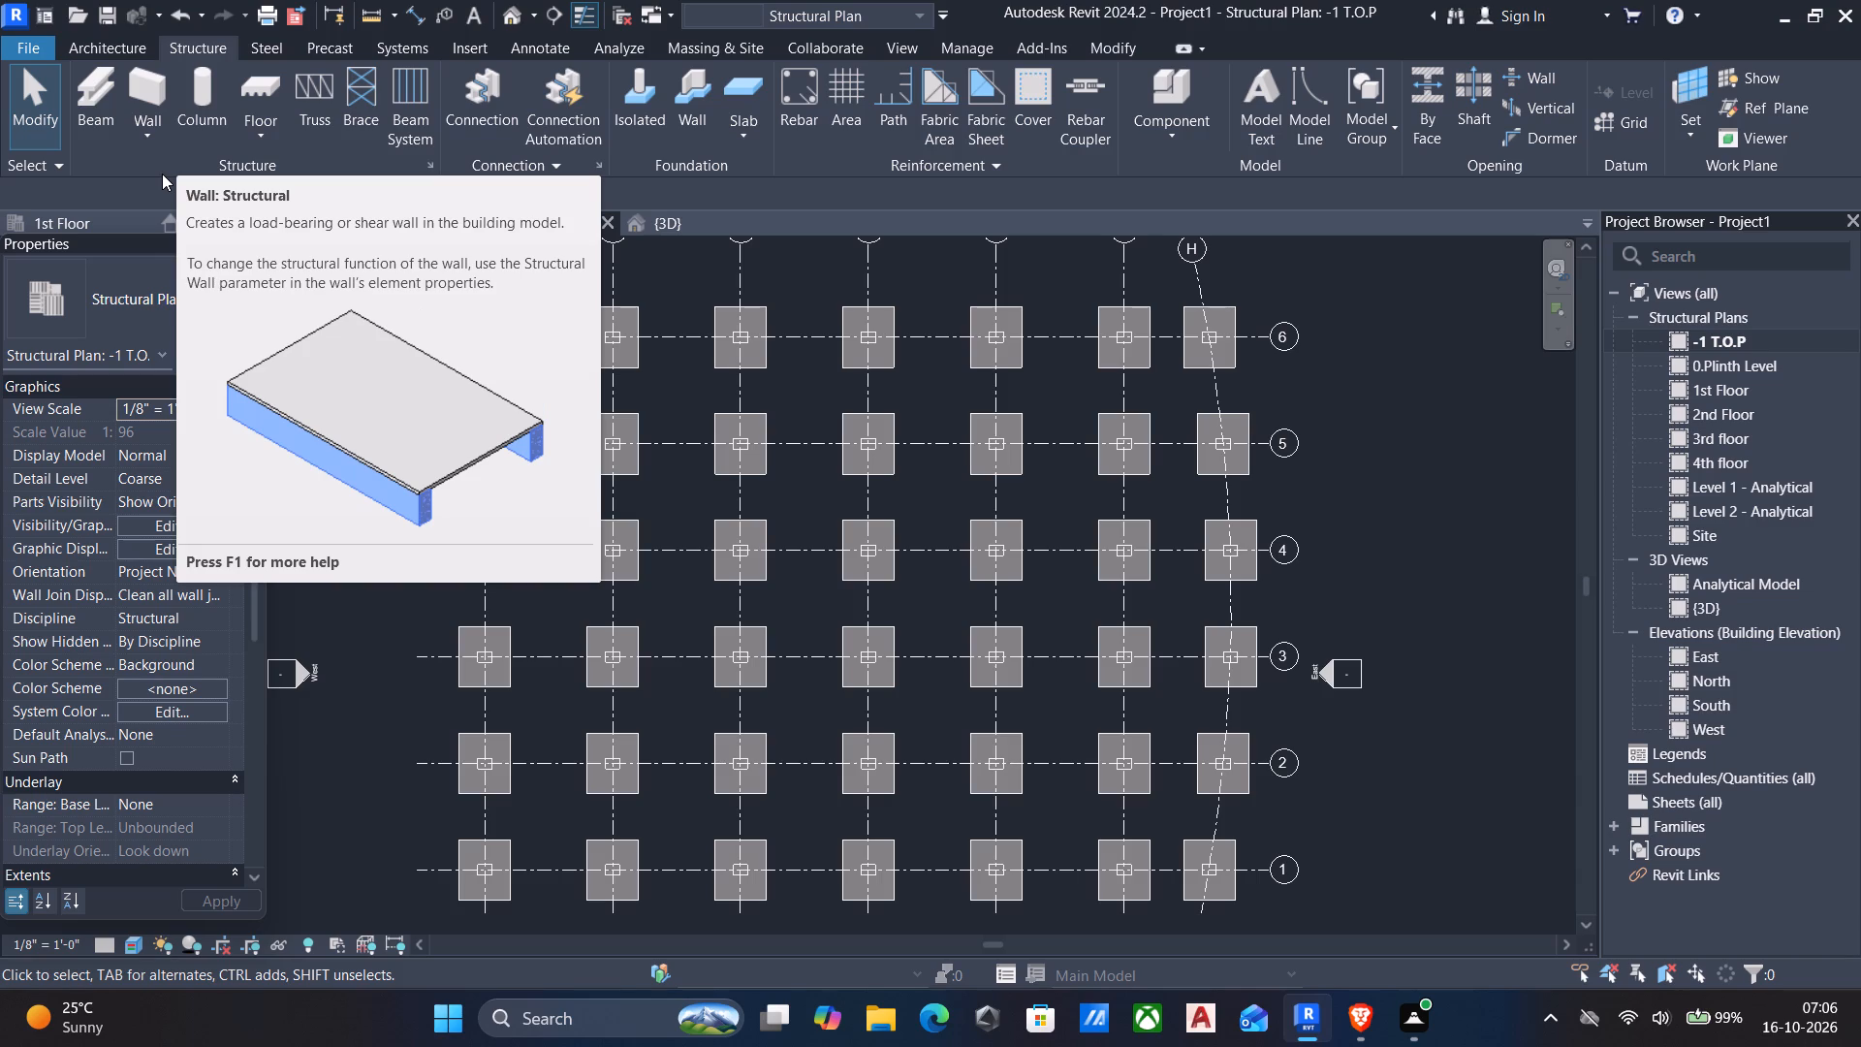
{"action": "middle_click_drag", "start_coordinate": [427, 443], "coordinate": [509, 448]}
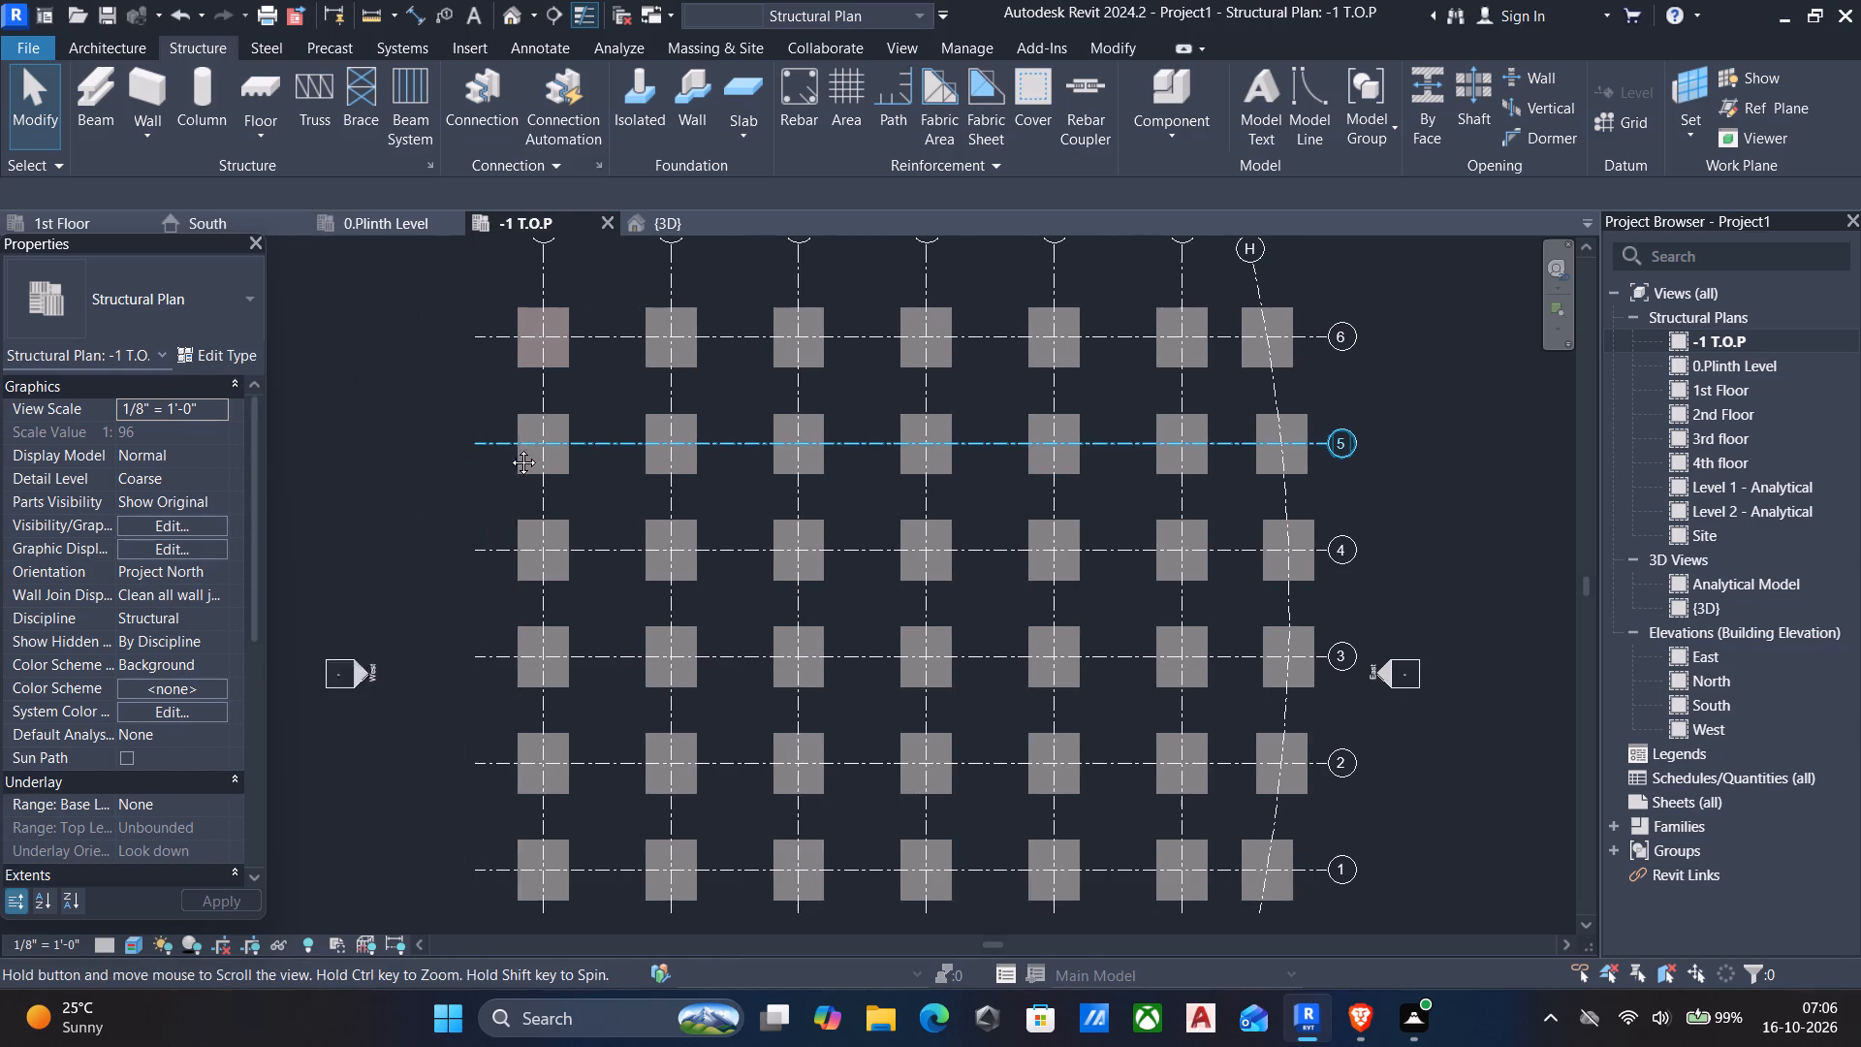
{"action": "middle_click_drag", "start_coordinate": [509, 448], "coordinate": [524, 453]}
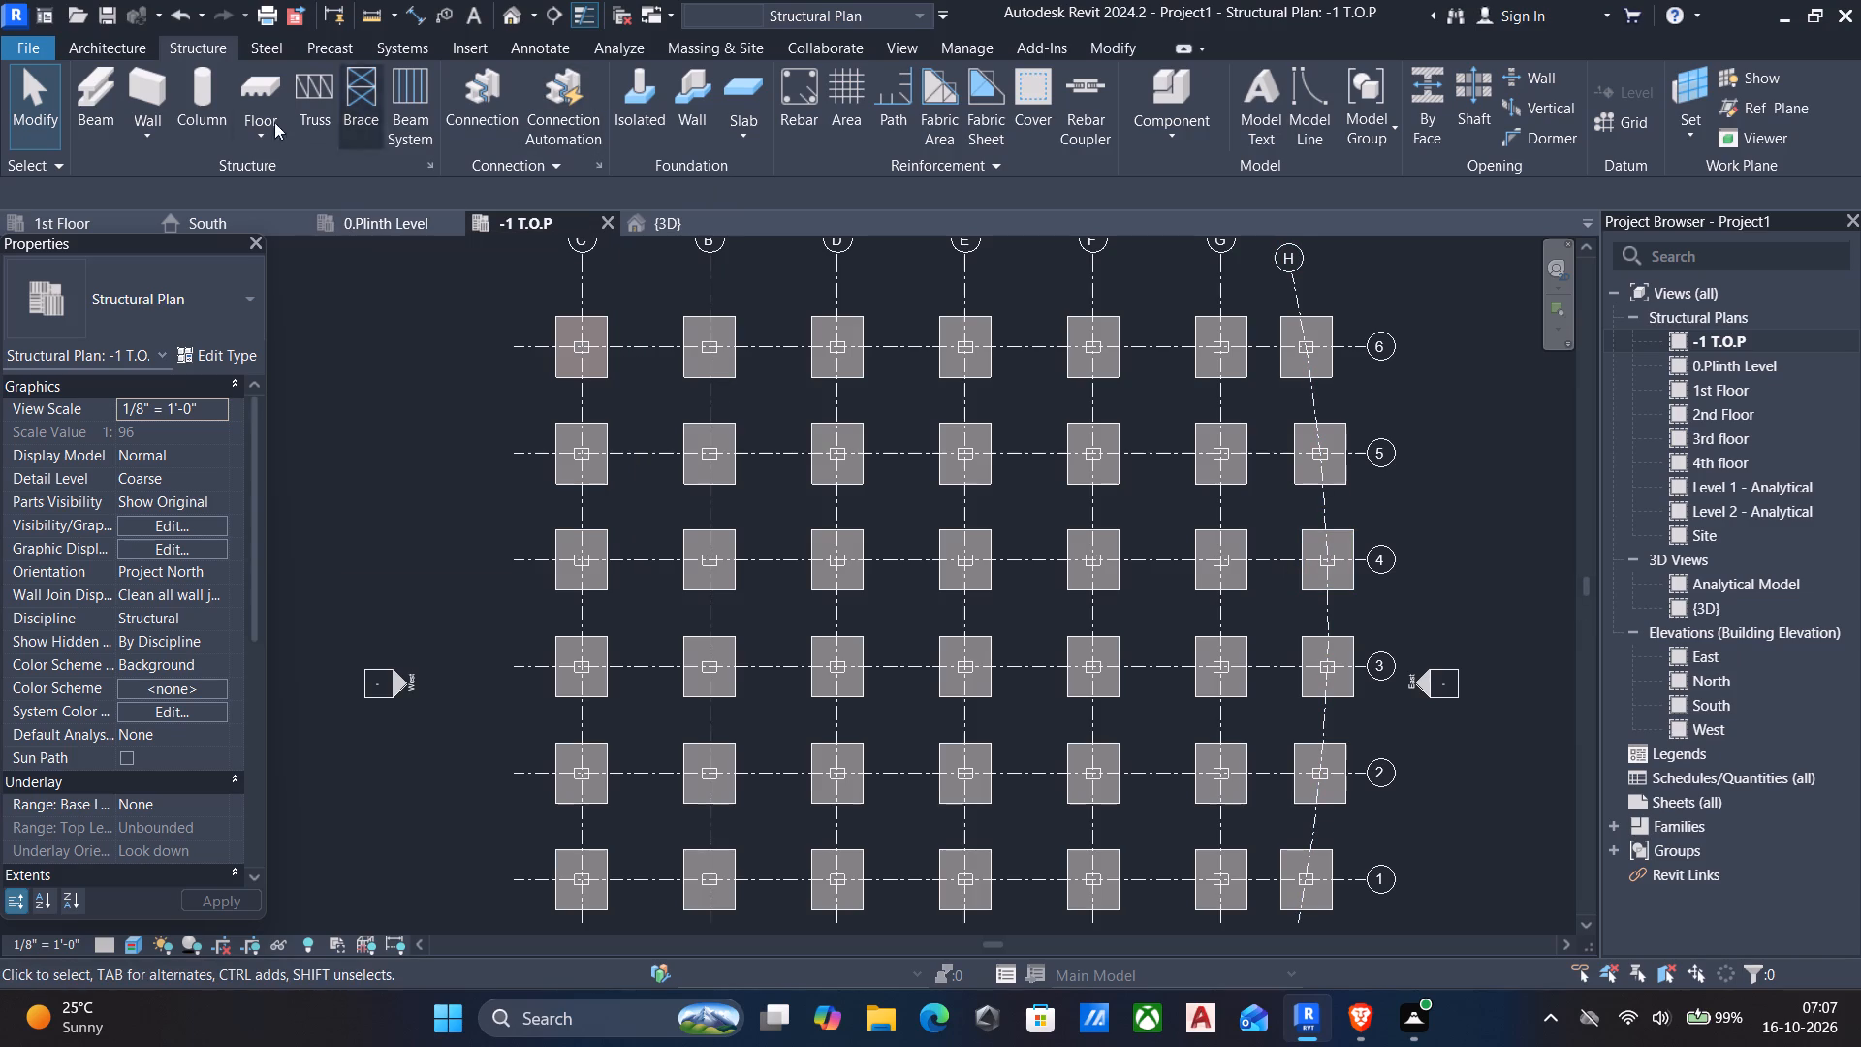
{"action": "left_click", "coordinate": [101, 98]}
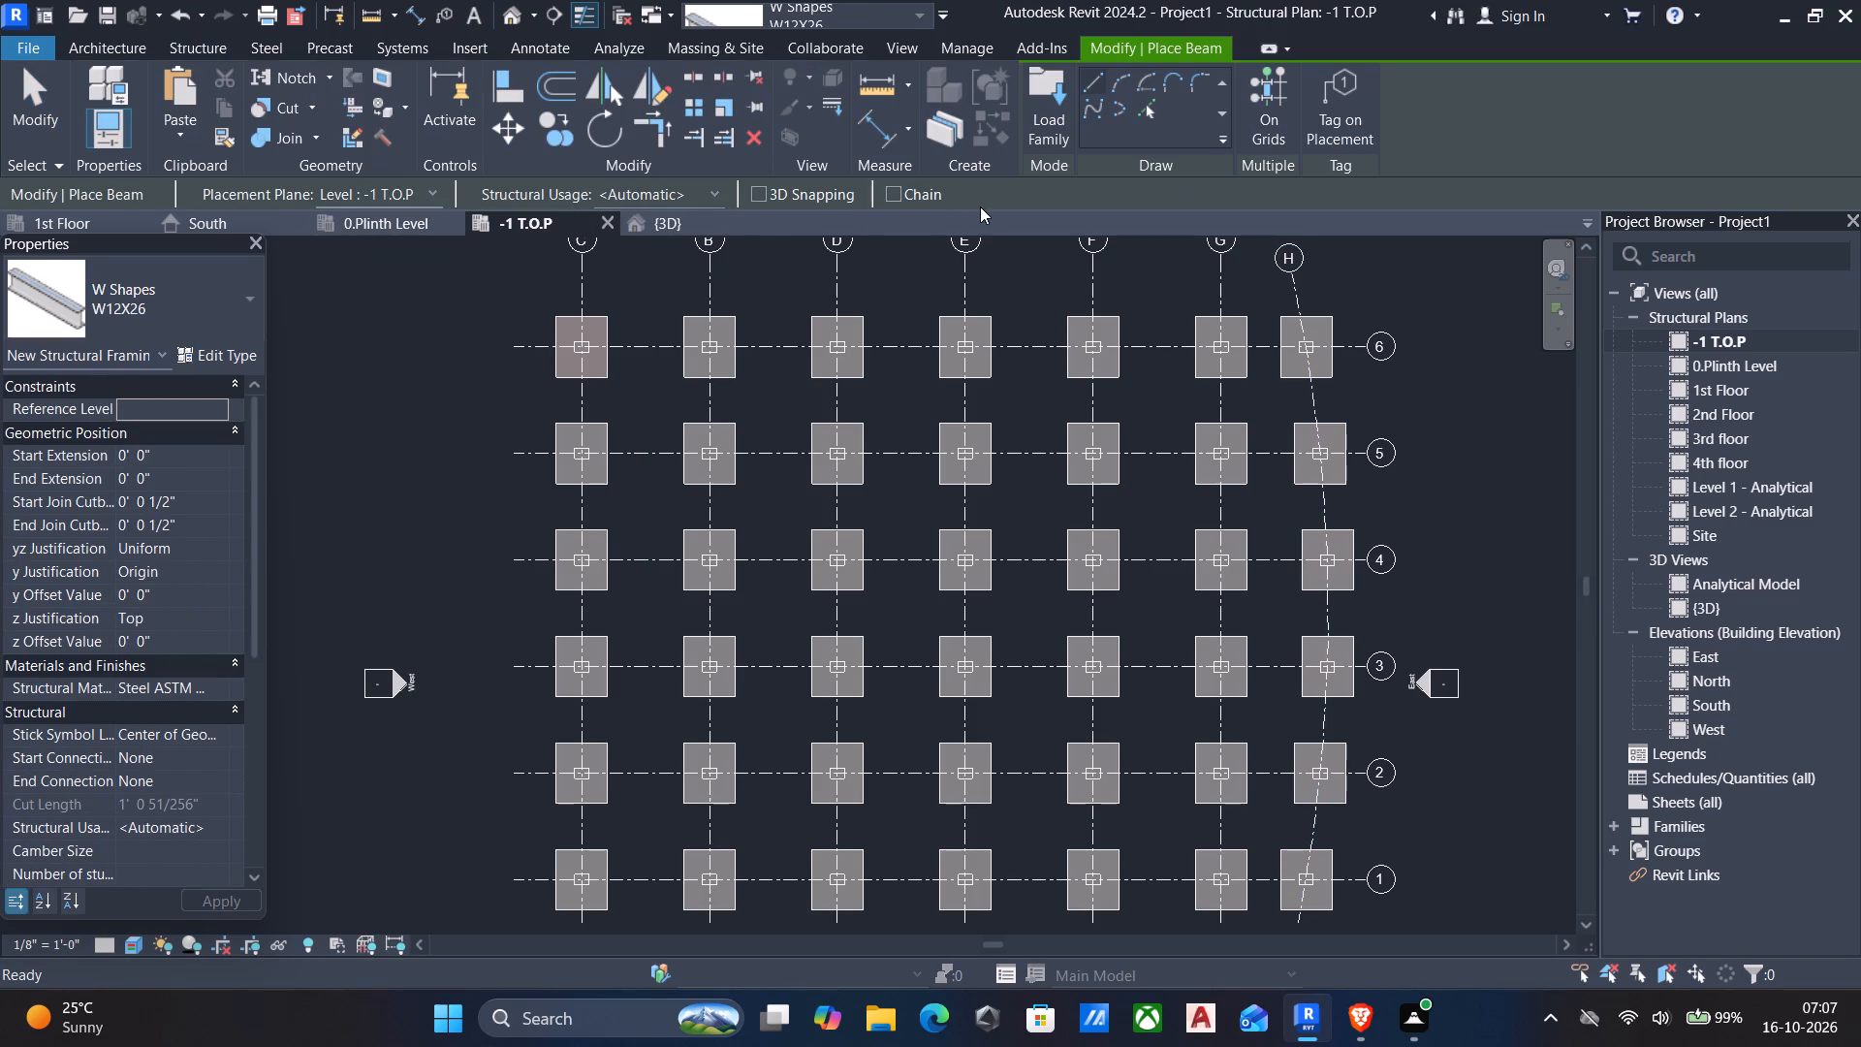
{"action": "left_click", "coordinate": [219, 298]}
{"action": "scroll", "coordinate": [144, 564], "scroll_direction": "down", "scroll_amount": 4}
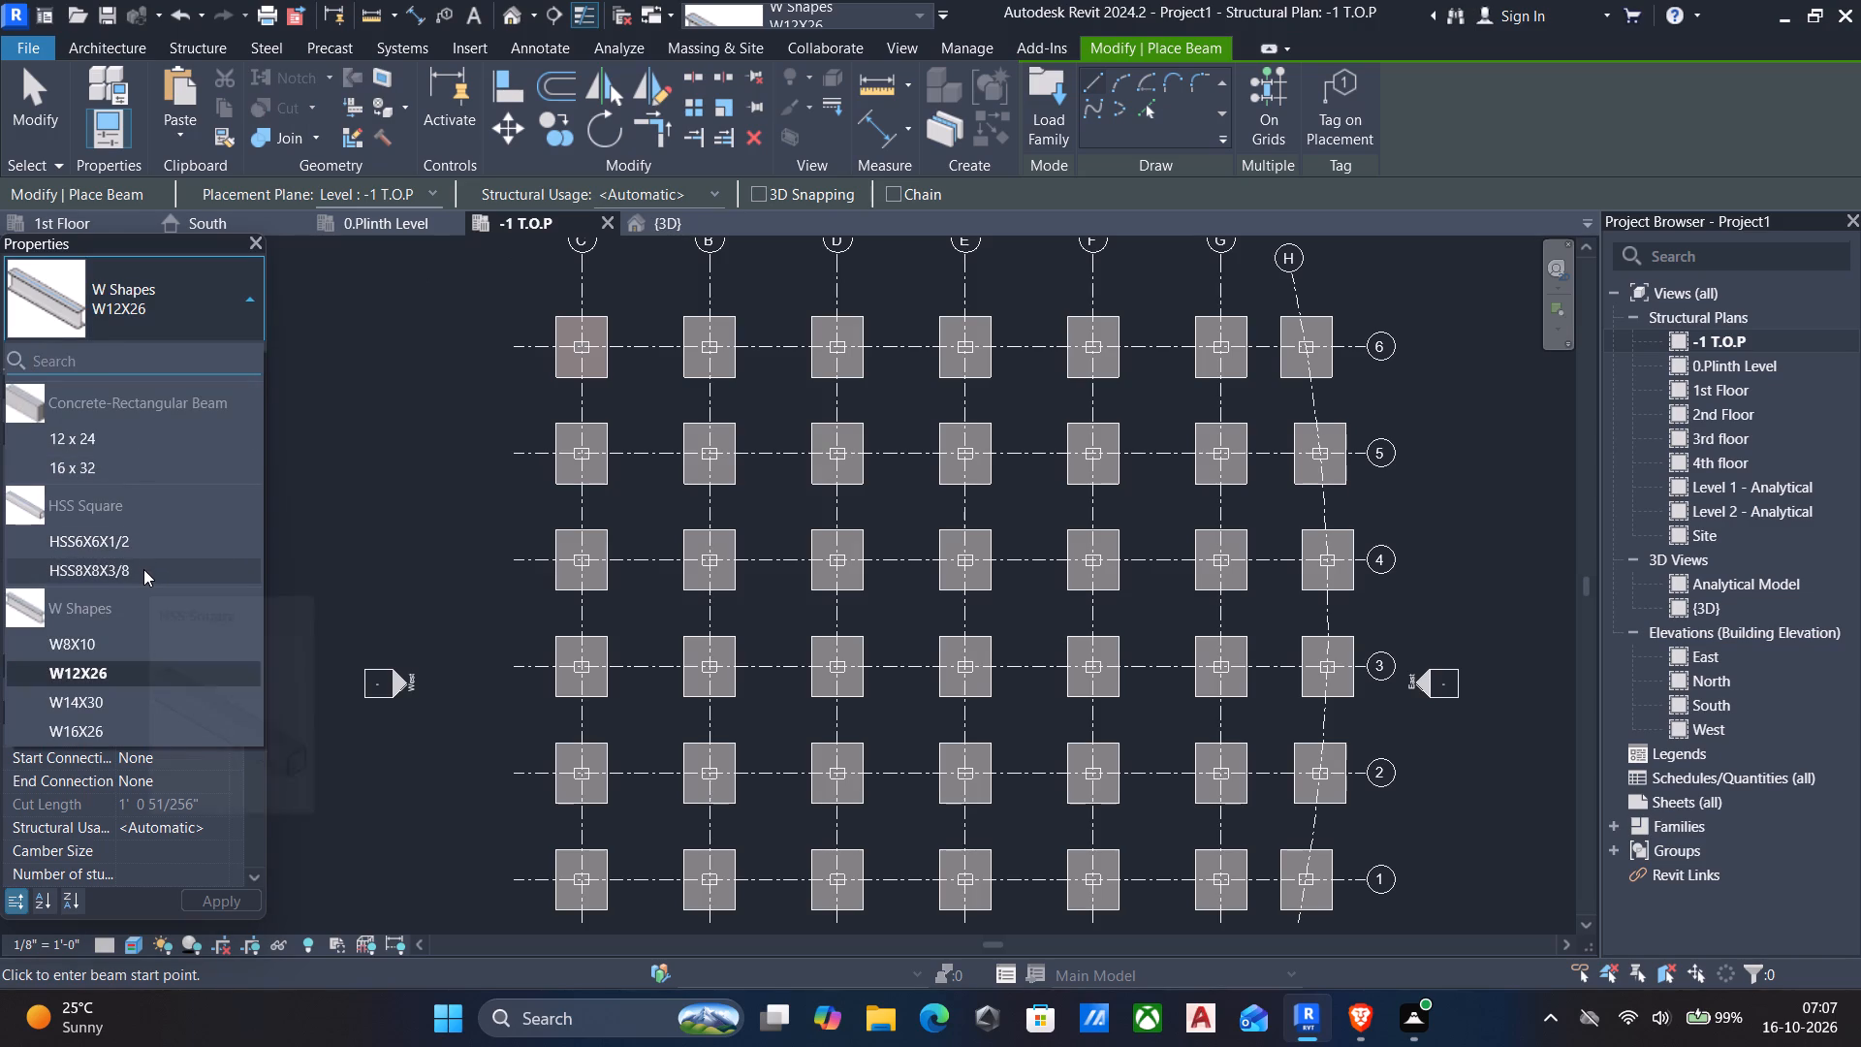
{"action": "scroll", "coordinate": [143, 571], "scroll_direction": "up", "scroll_amount": 5}
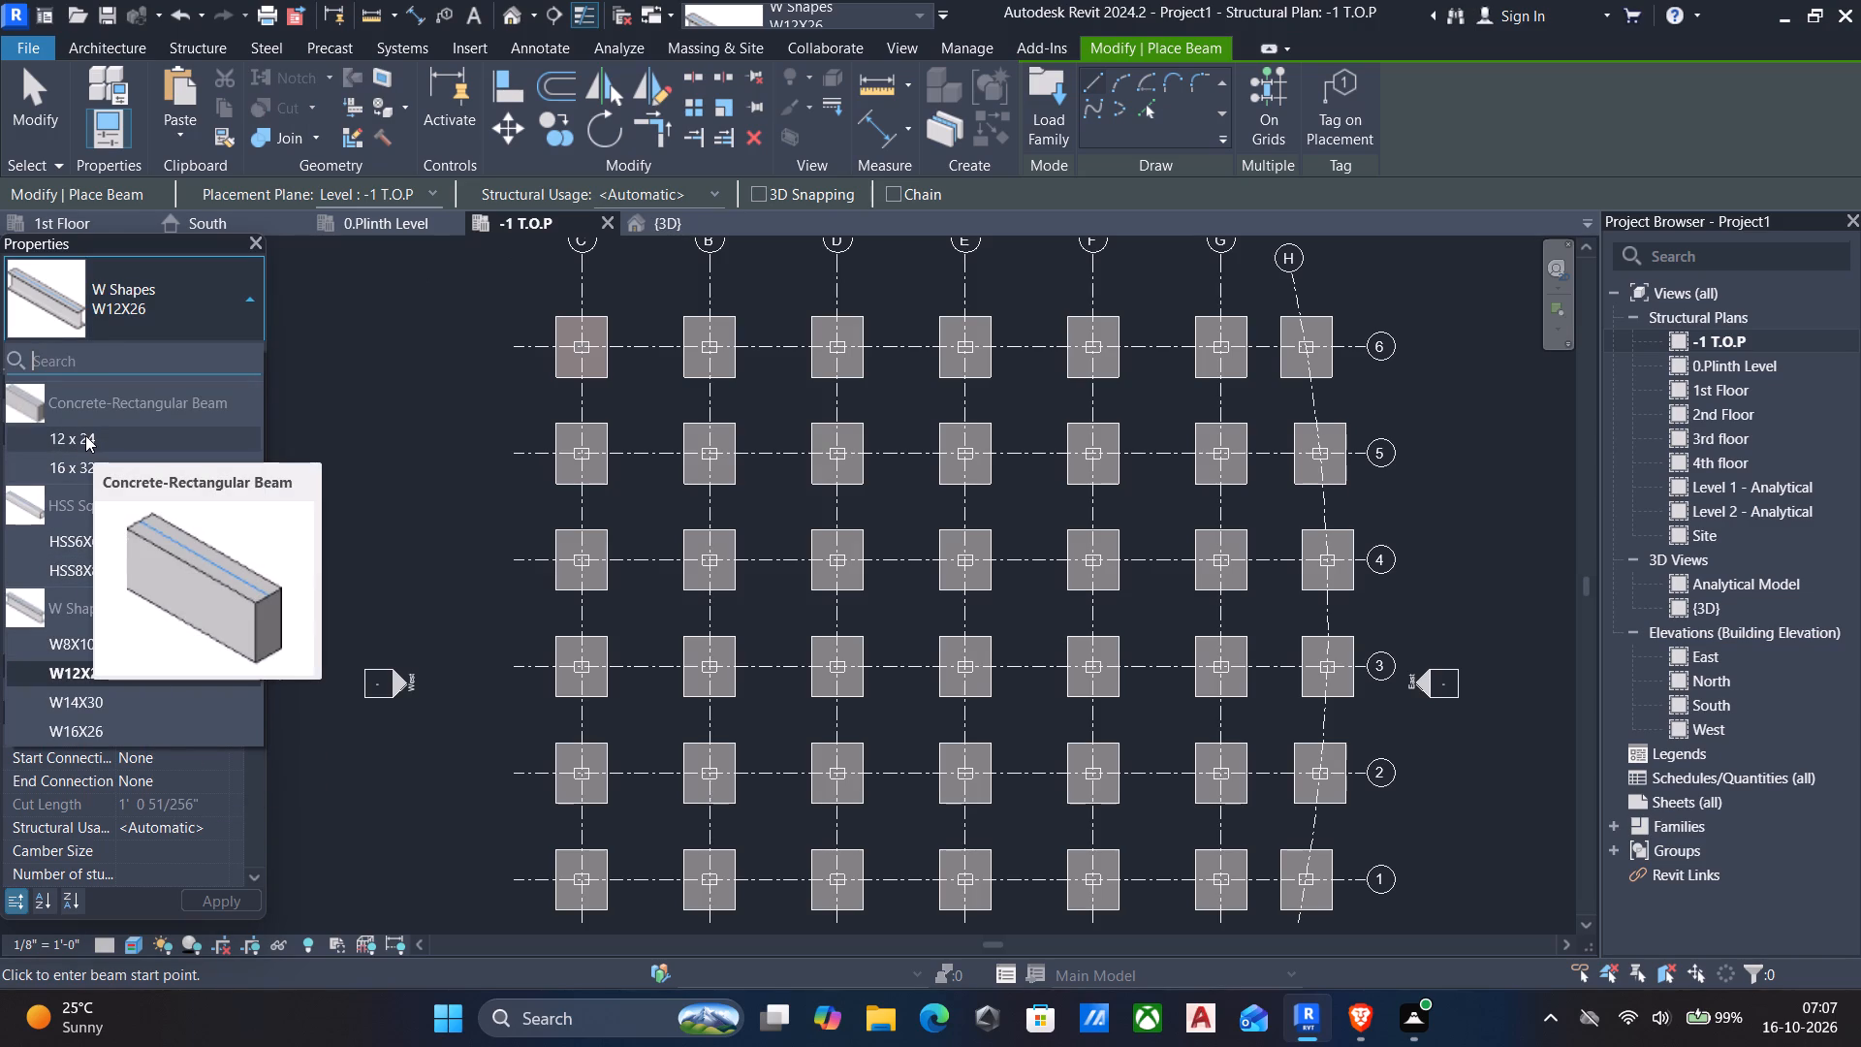
{"action": "left_click", "coordinate": [68, 451]}
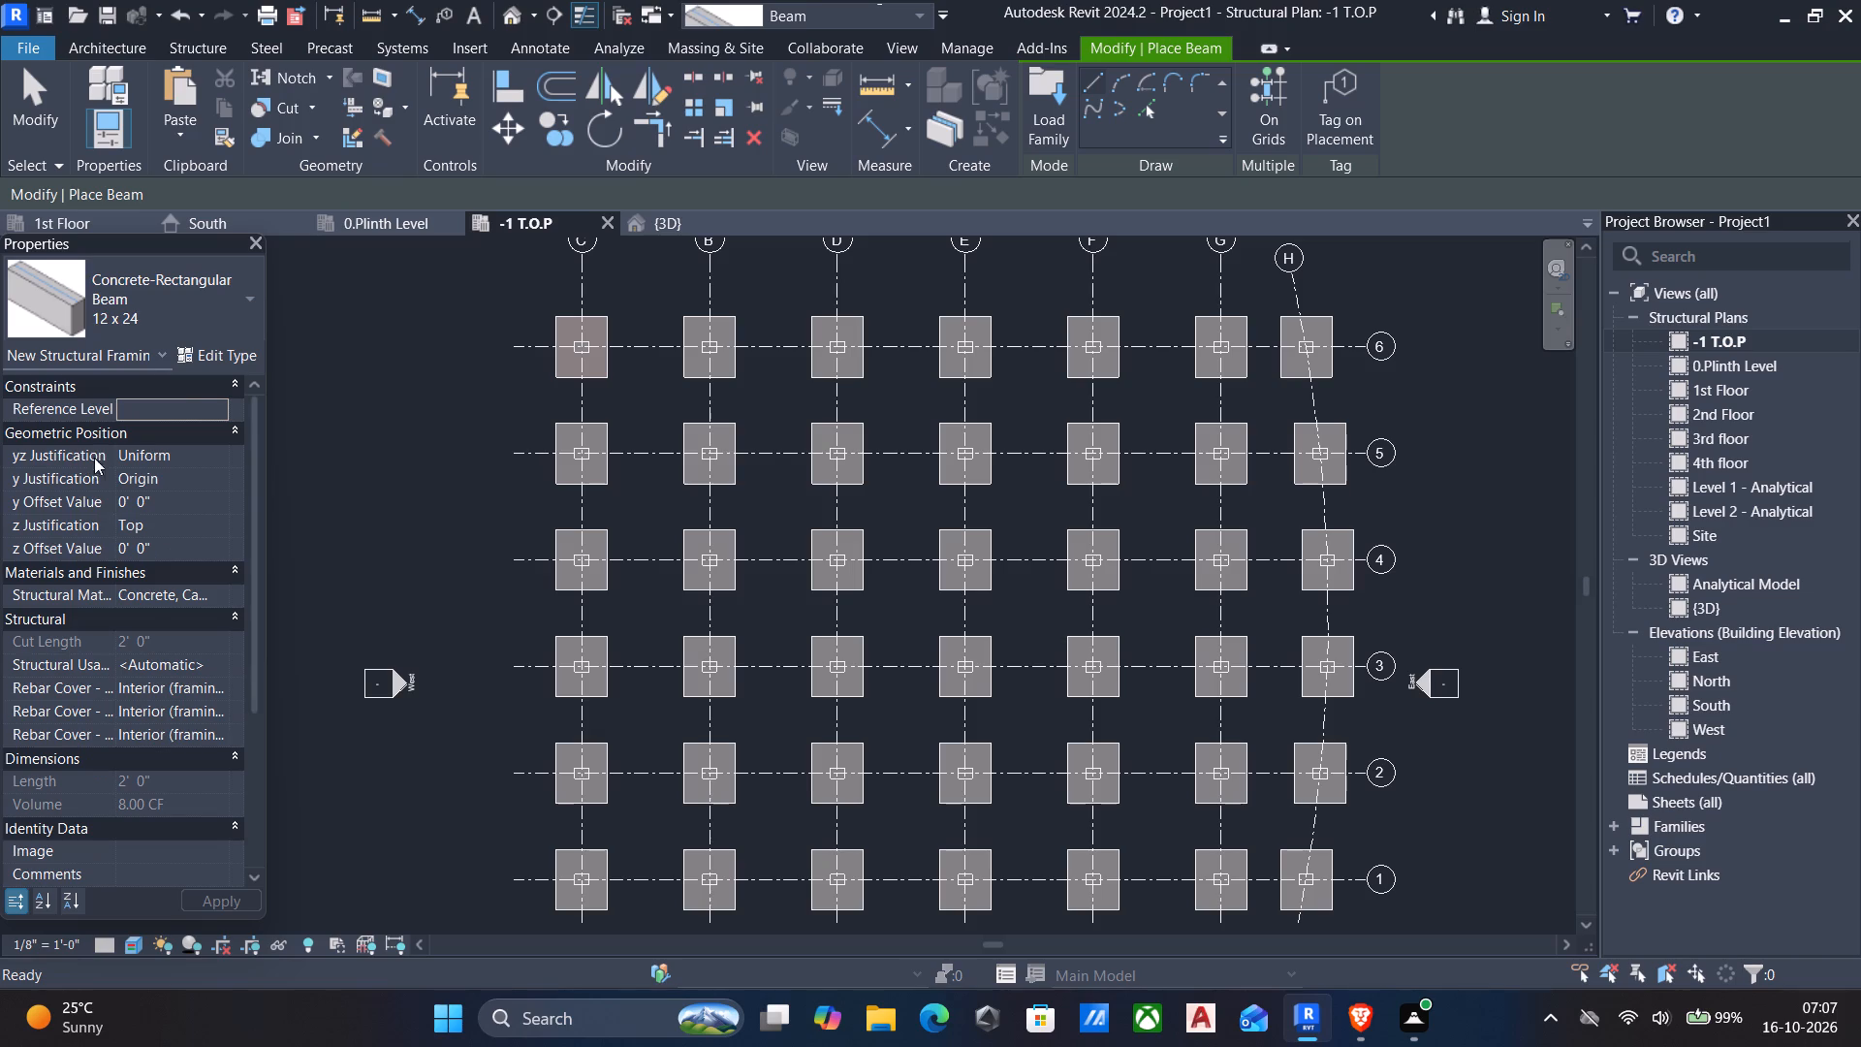
Duplicate the 12 x 24 concrete beam type under the name 2' x2'.
{"action": "left_click", "coordinate": [203, 361]}
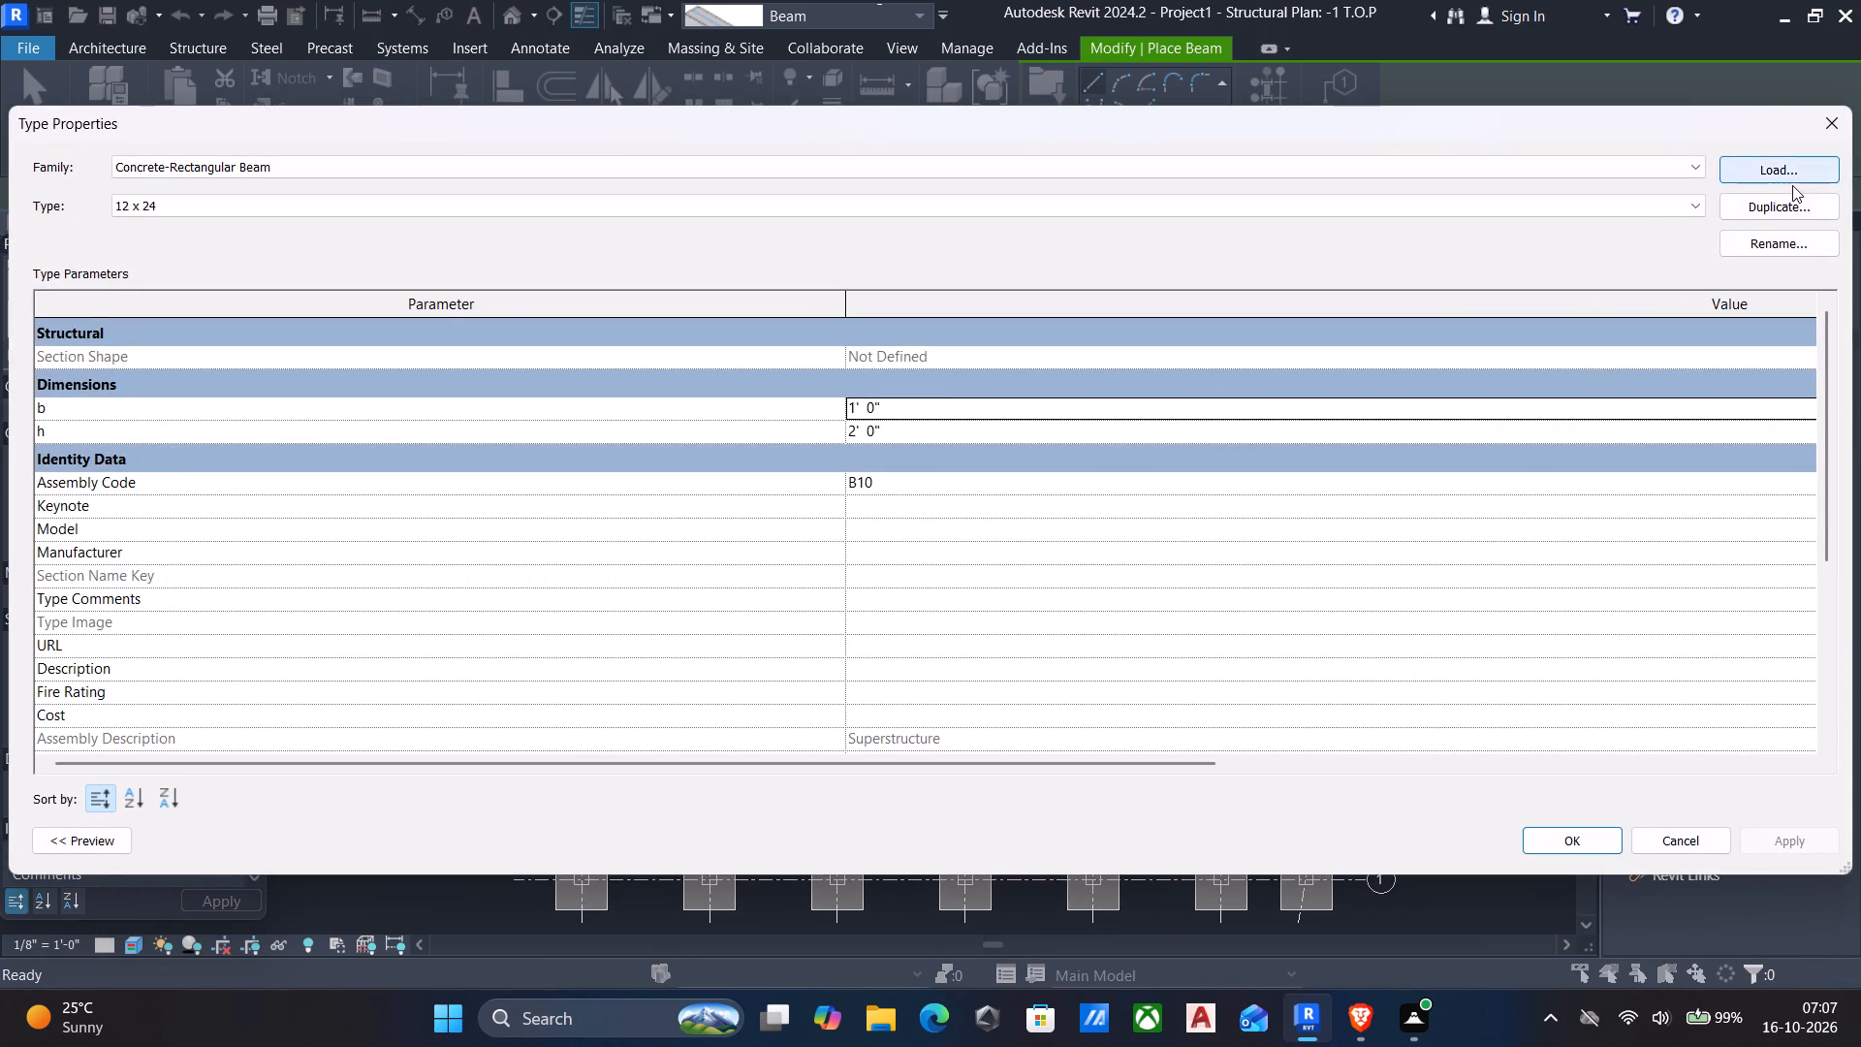
{"action": "left_click", "coordinate": [1780, 206]}
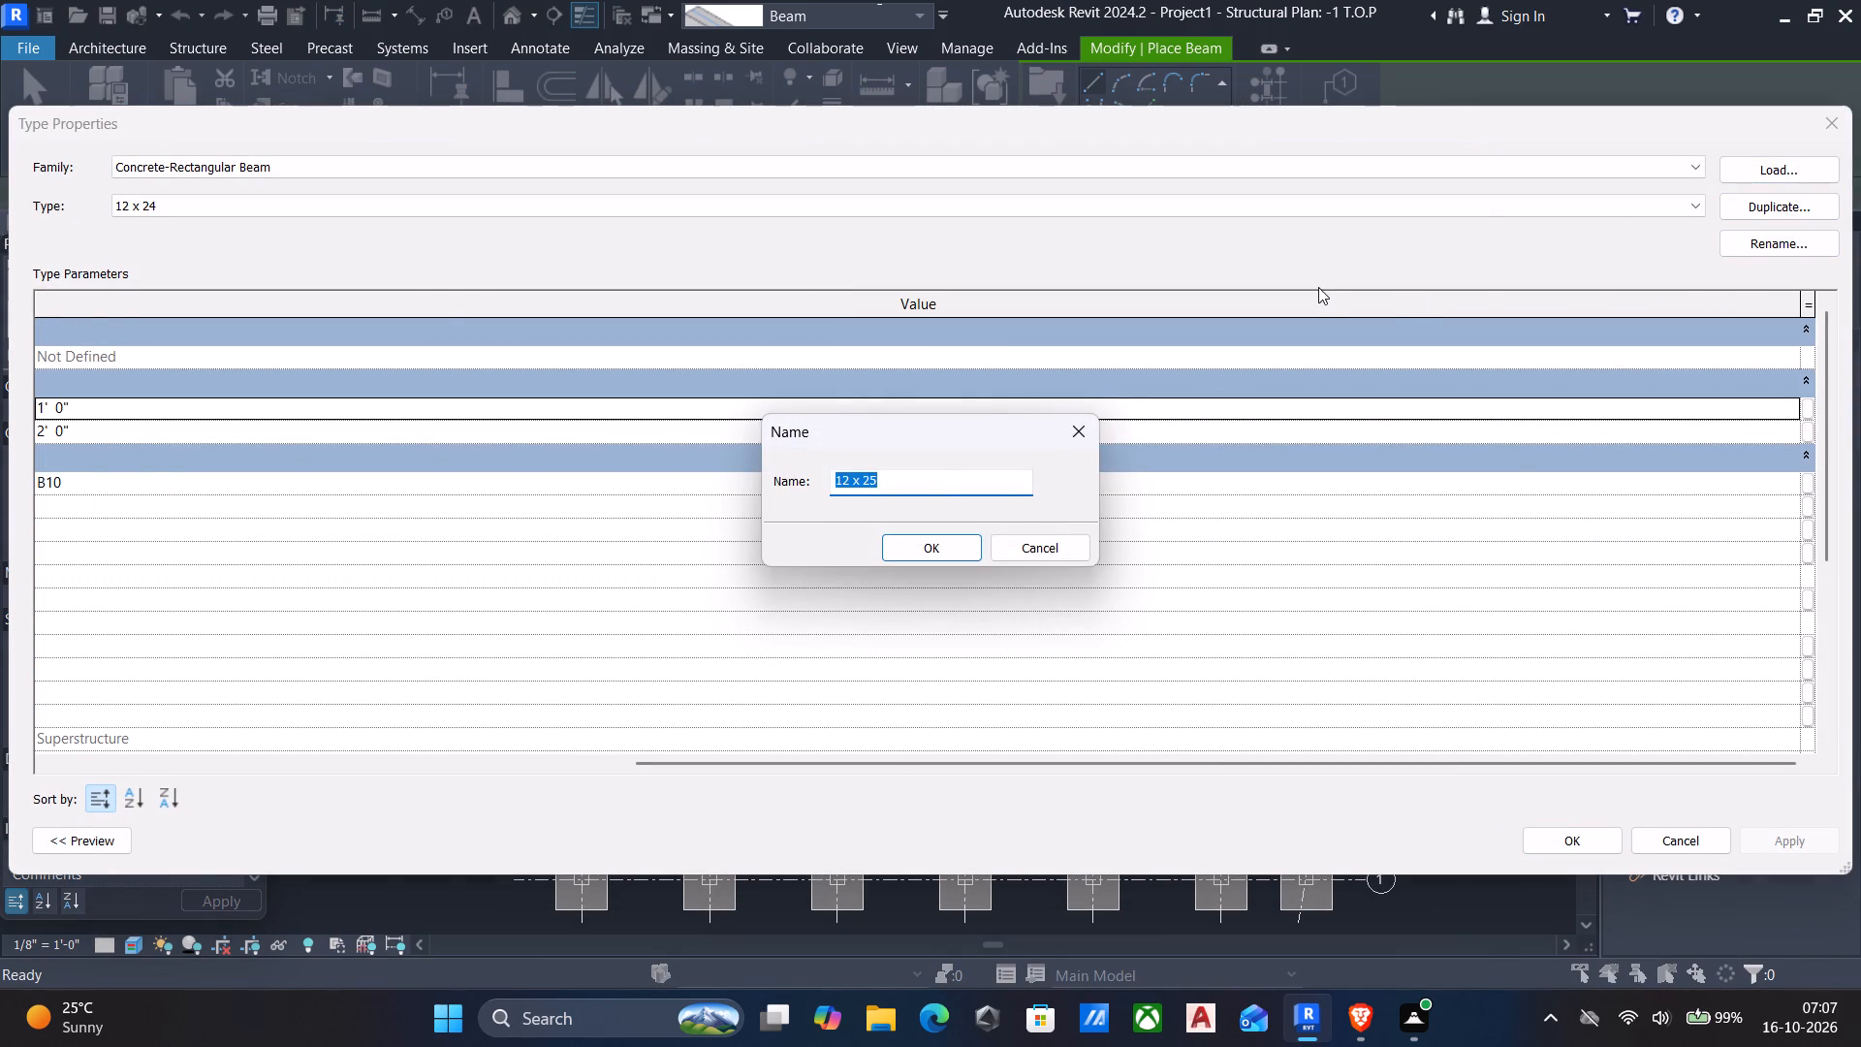
{"action": "key", "text": "BackSpace"}
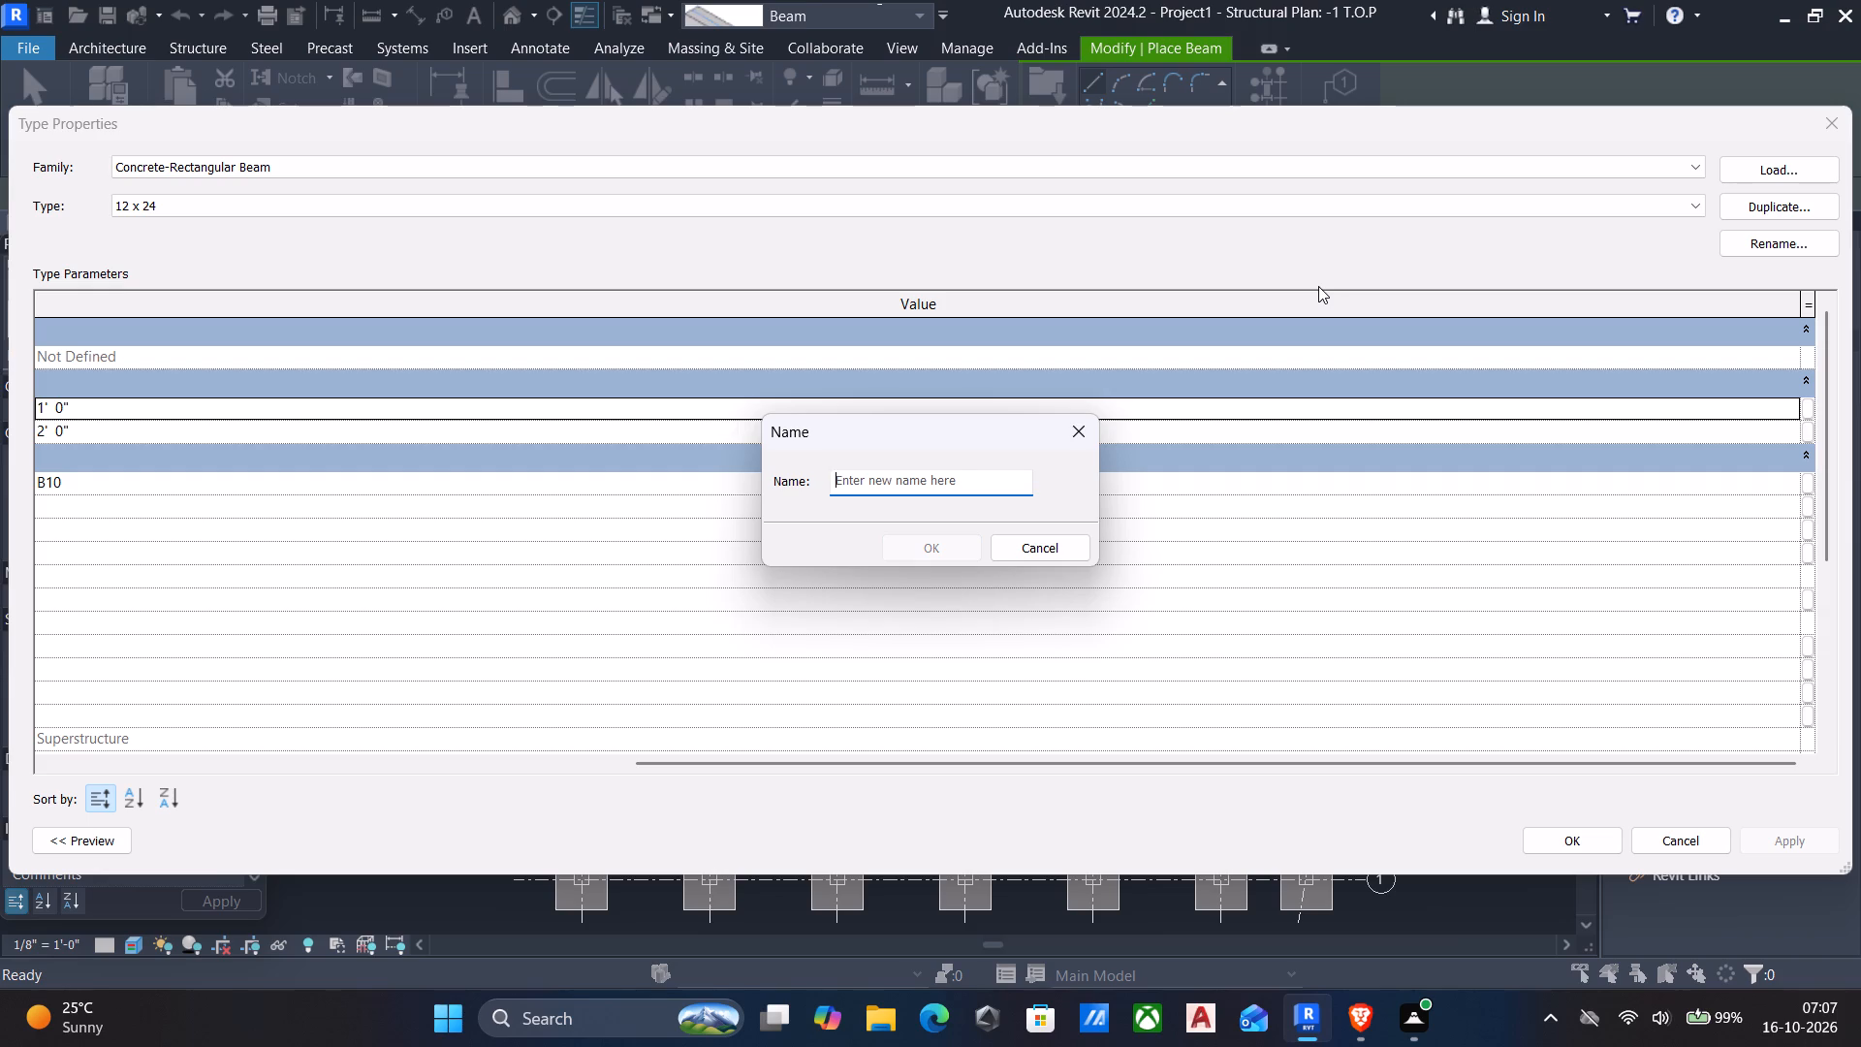
{"action": "type", "text": "2'"}
{"action": "key", "text": "space"}
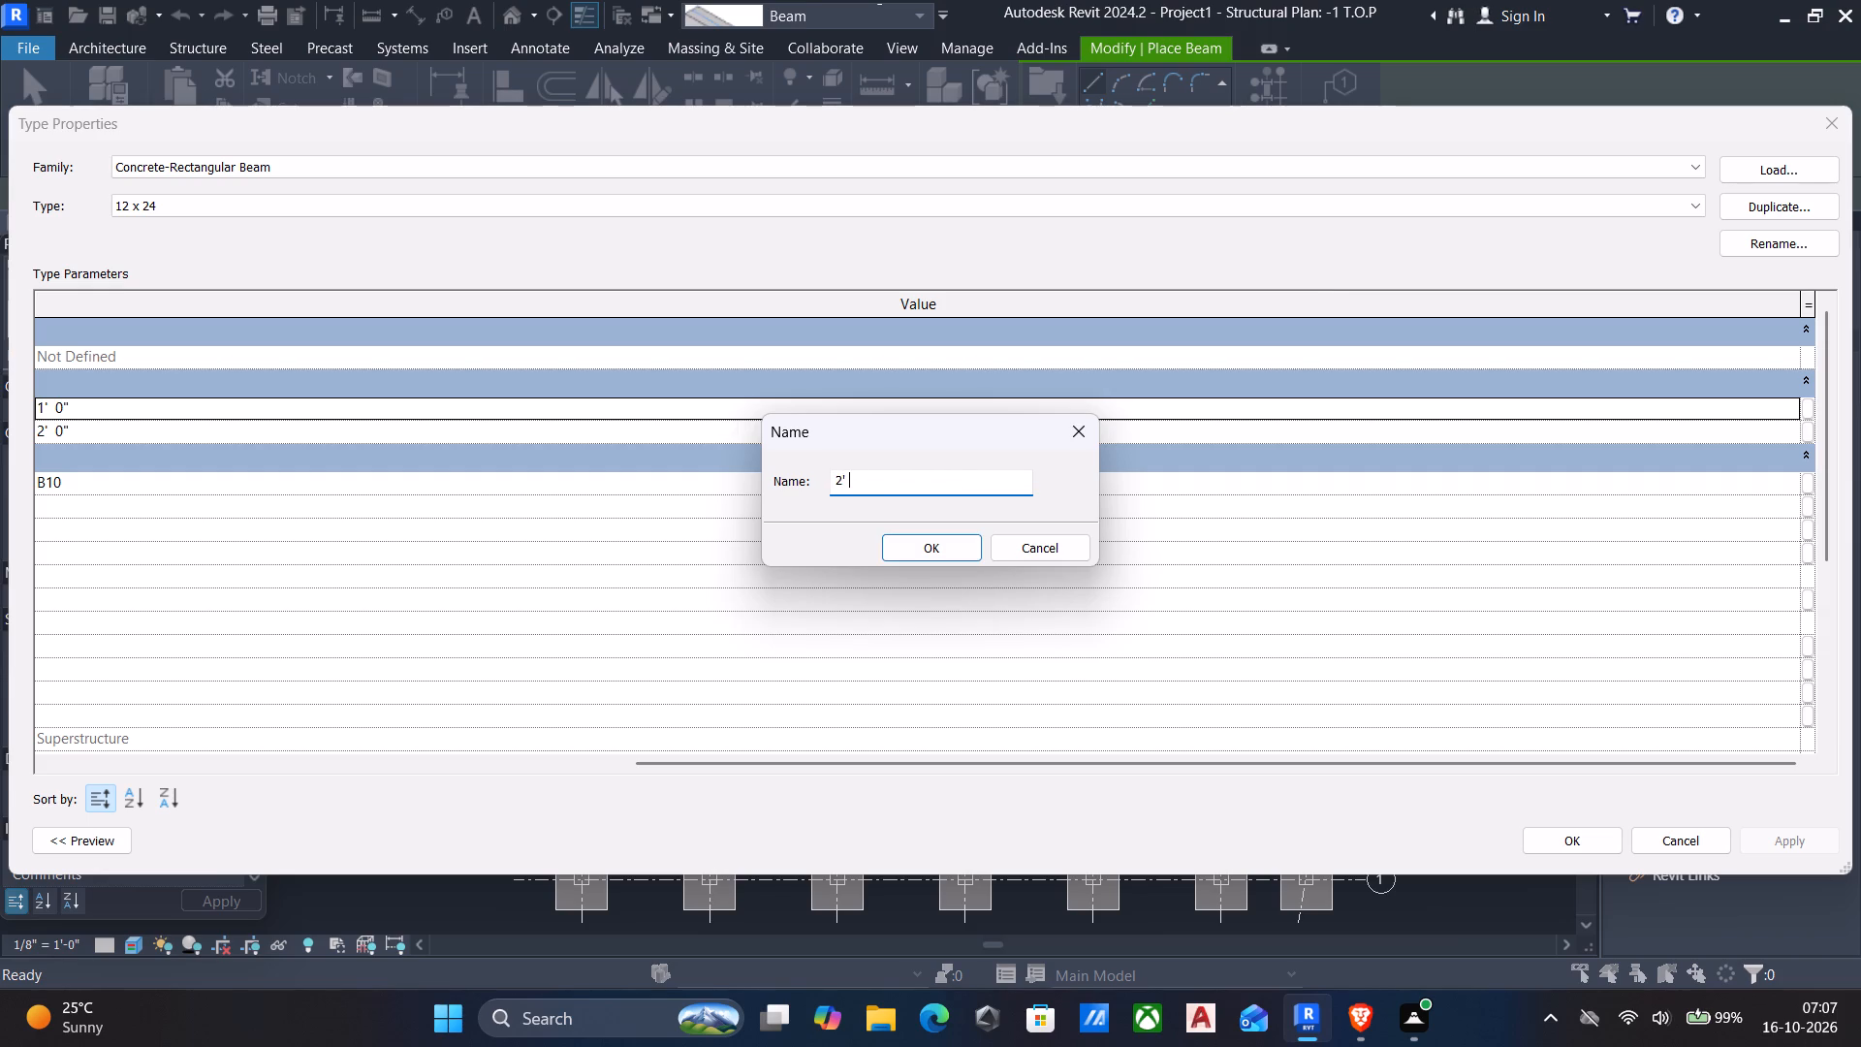
{"action": "type", "text": "x'"}
{"action": "key", "text": "BackSpace"}
{"action": "type", "text": "2'"}
{"action": "left_click", "coordinate": [910, 544]}
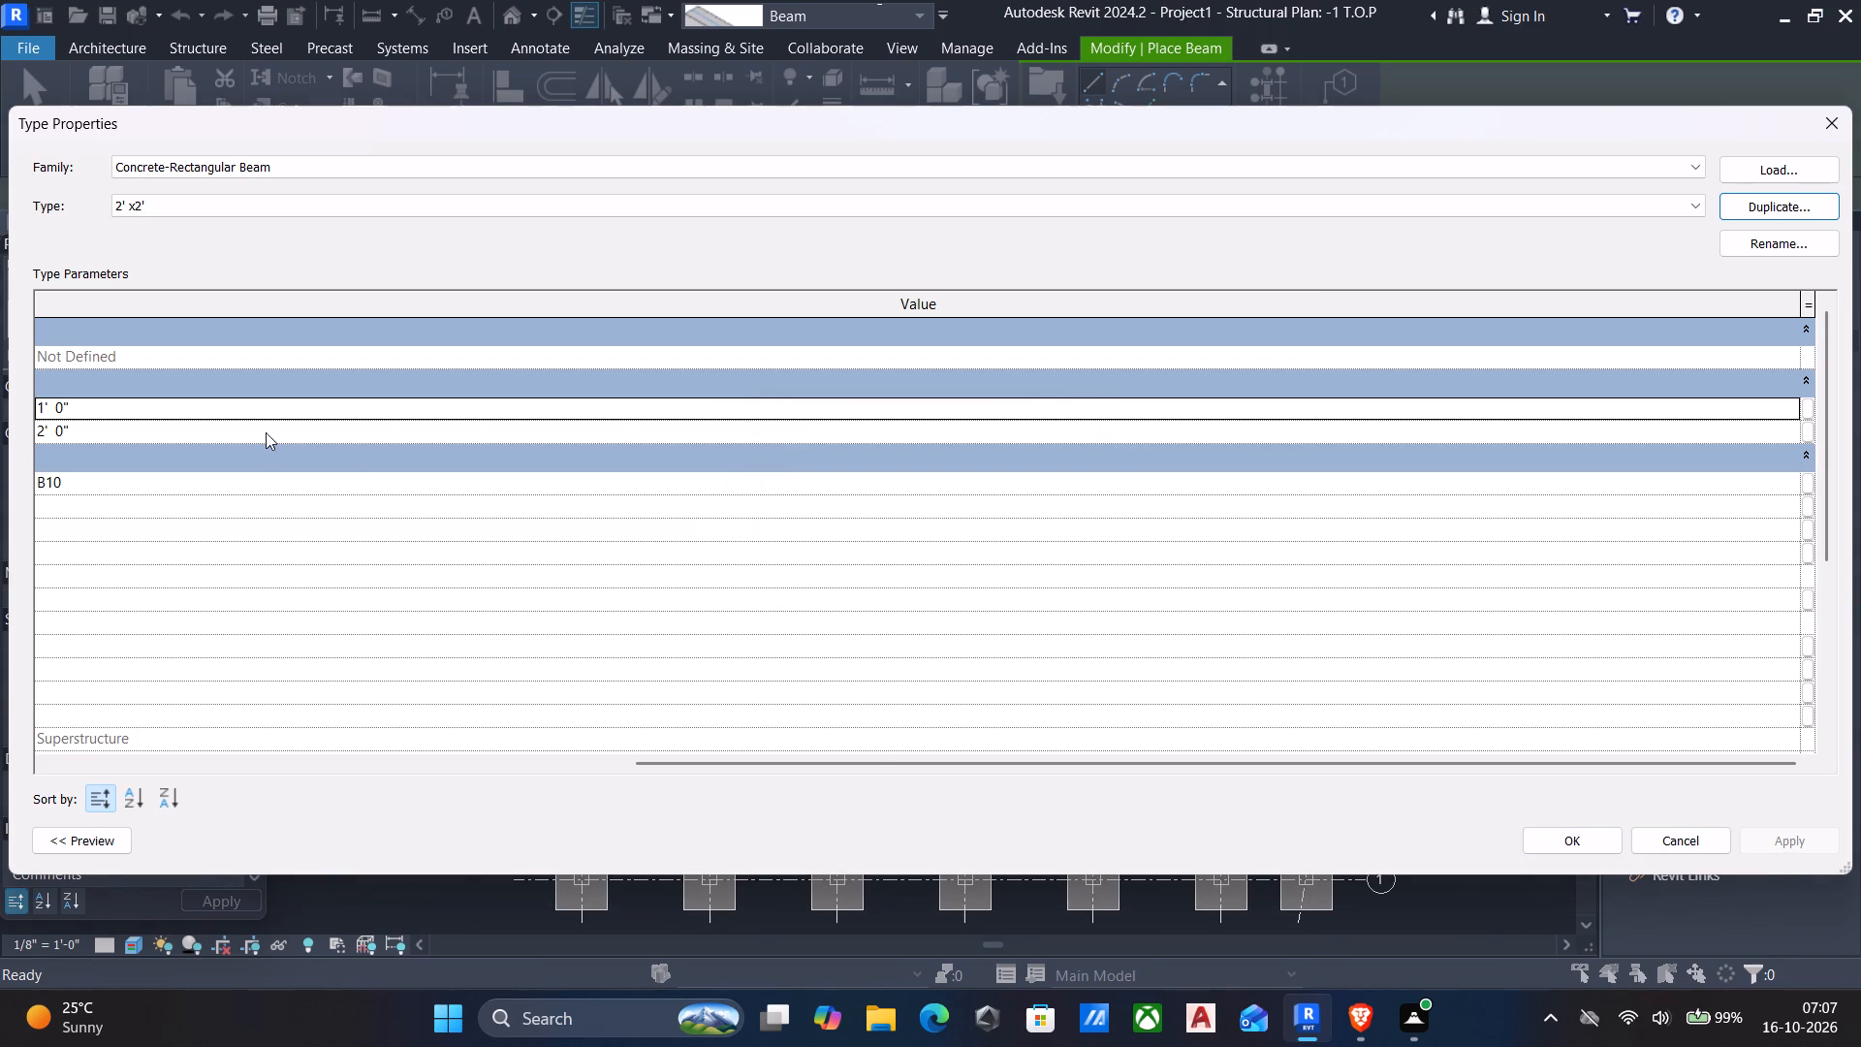
Set the new beam type's b dimension to 2' and its h dimension to 1', and apply the type changes.
{"action": "left_click", "coordinate": [230, 407]}
{"action": "type", "text": "2'"}
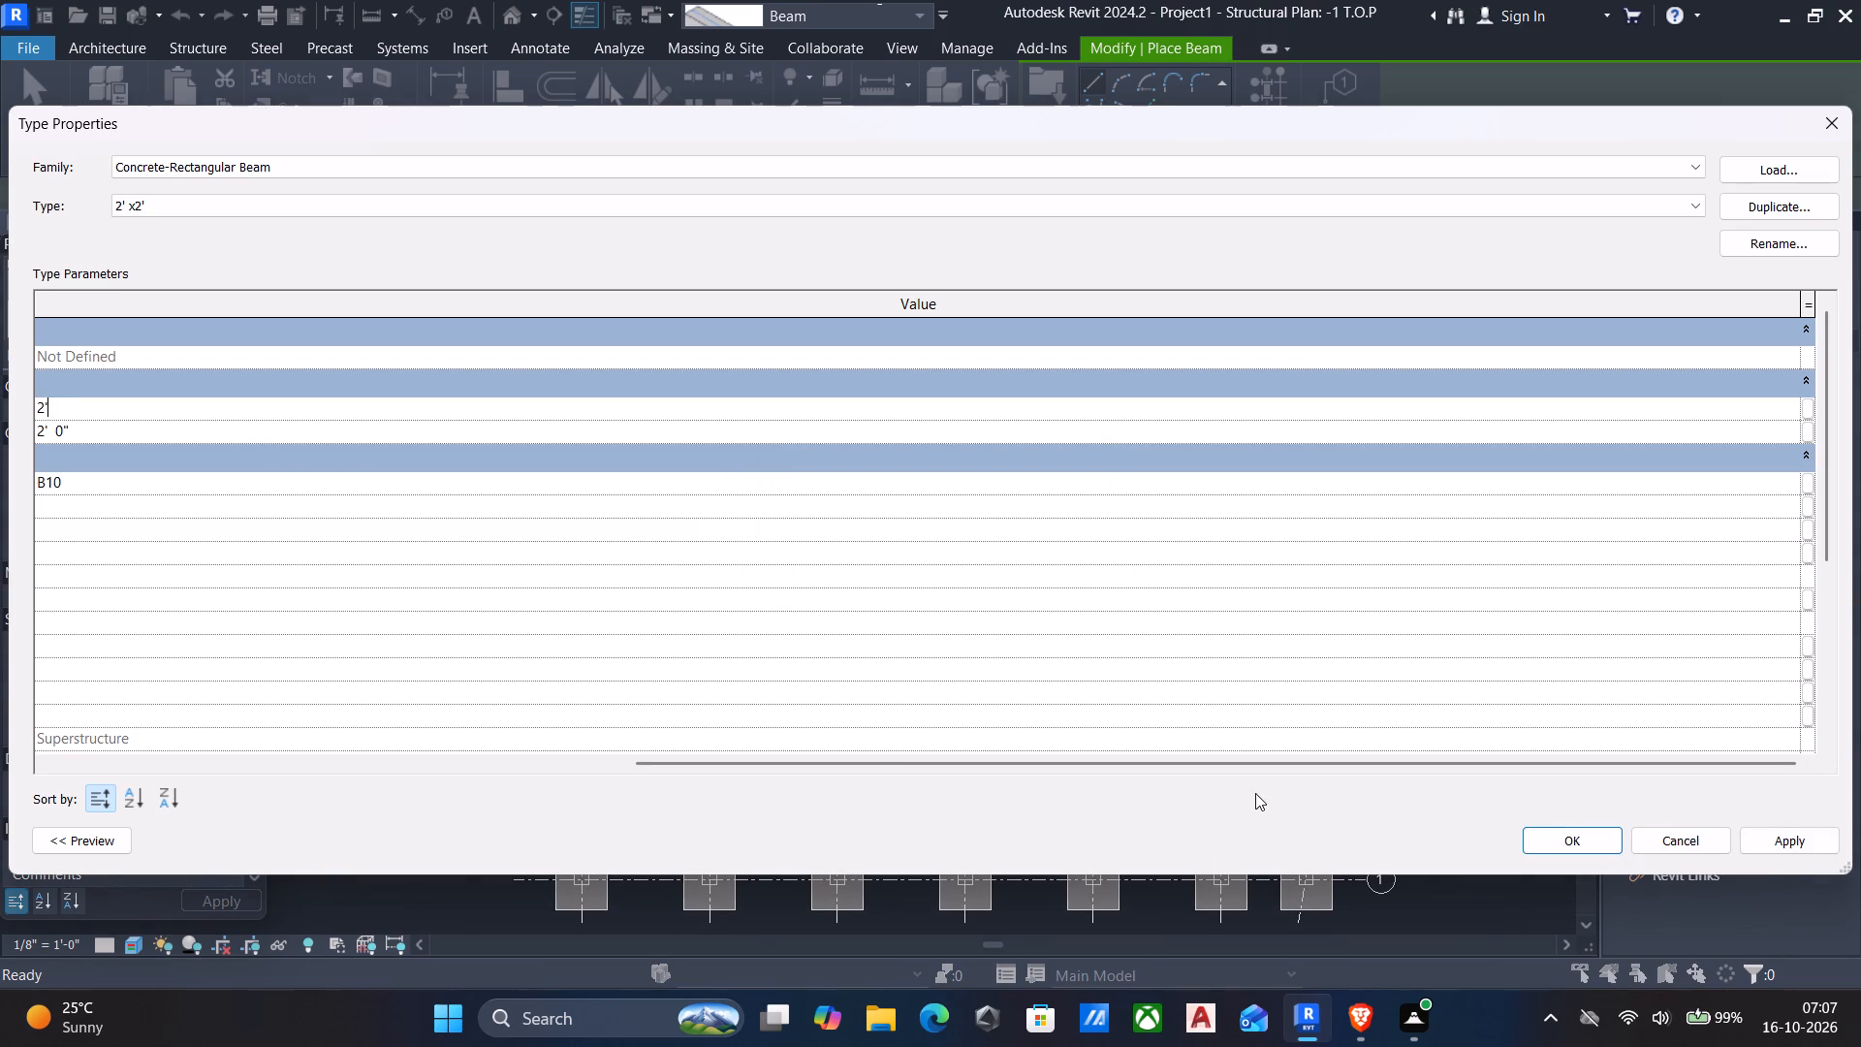
{"action": "left_click_drag", "start_coordinate": [1243, 769], "coordinate": [795, 735]}
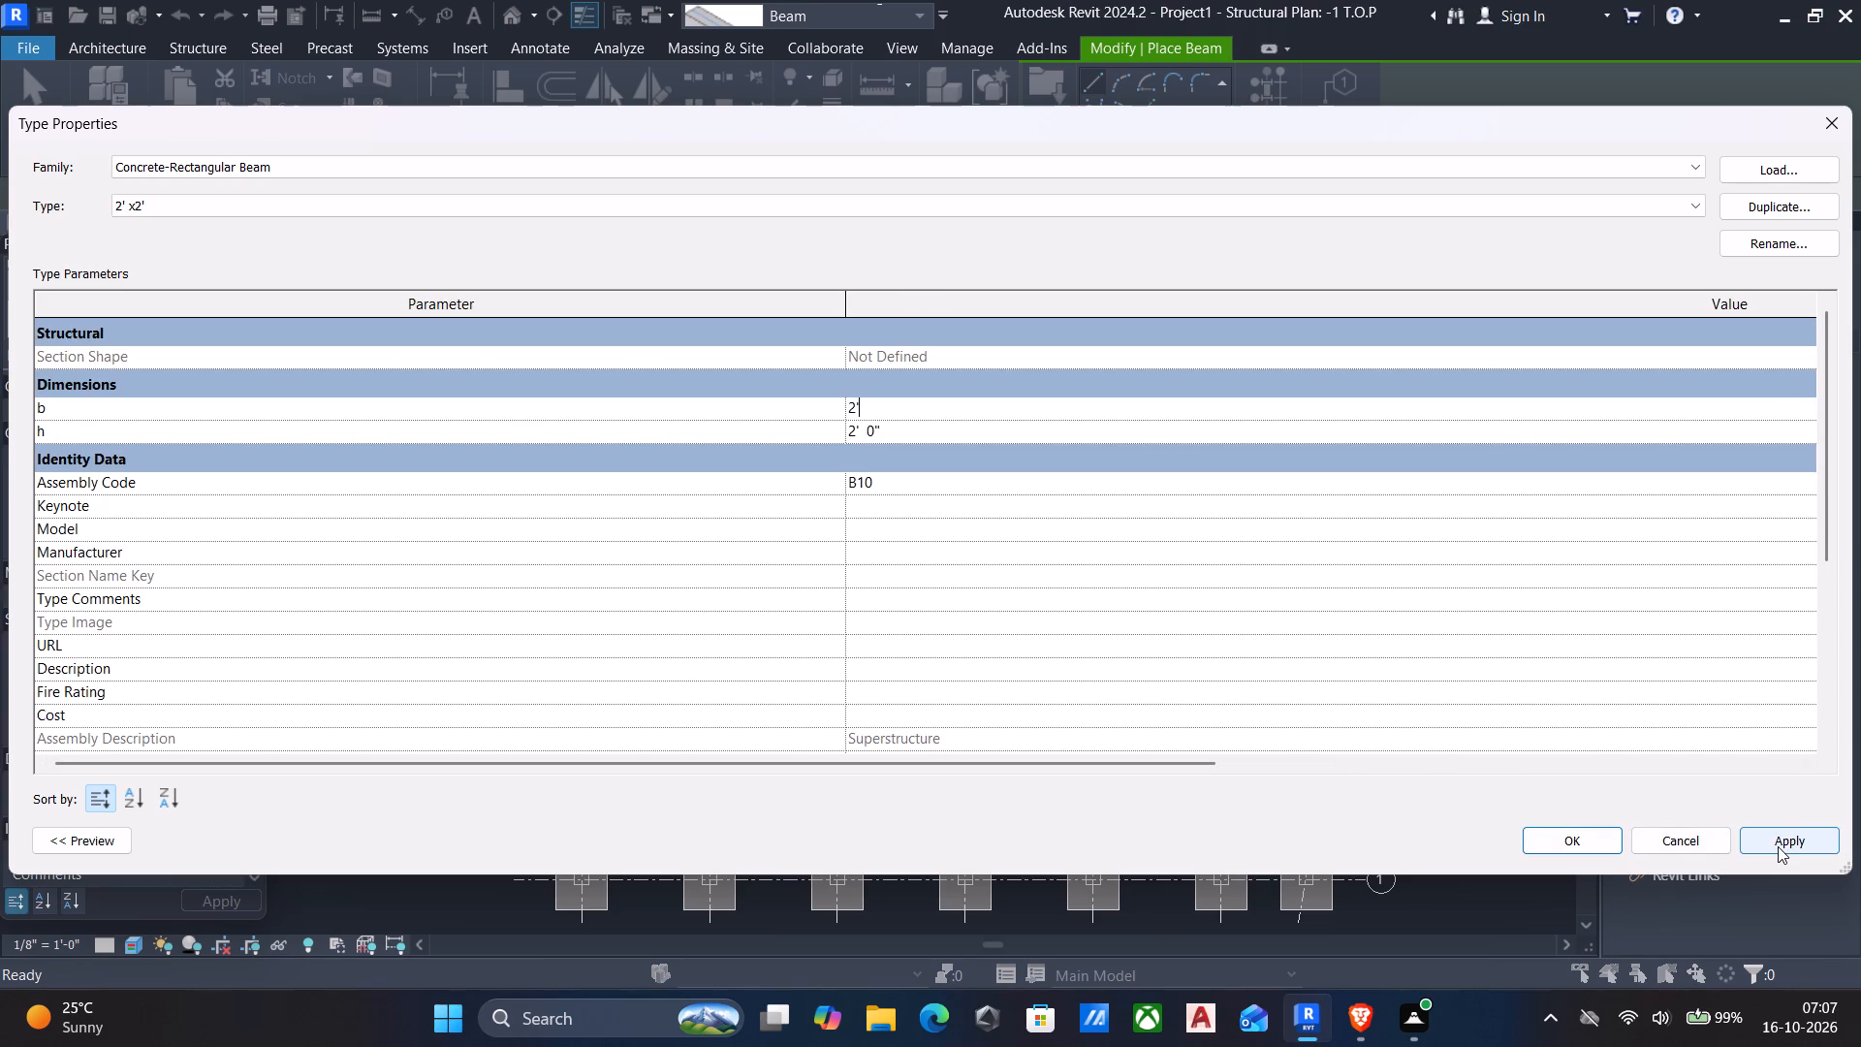
{"action": "left_click", "coordinate": [1061, 433]}
{"action": "type", "text": "1'"}
{"action": "key", "text": "Return"}
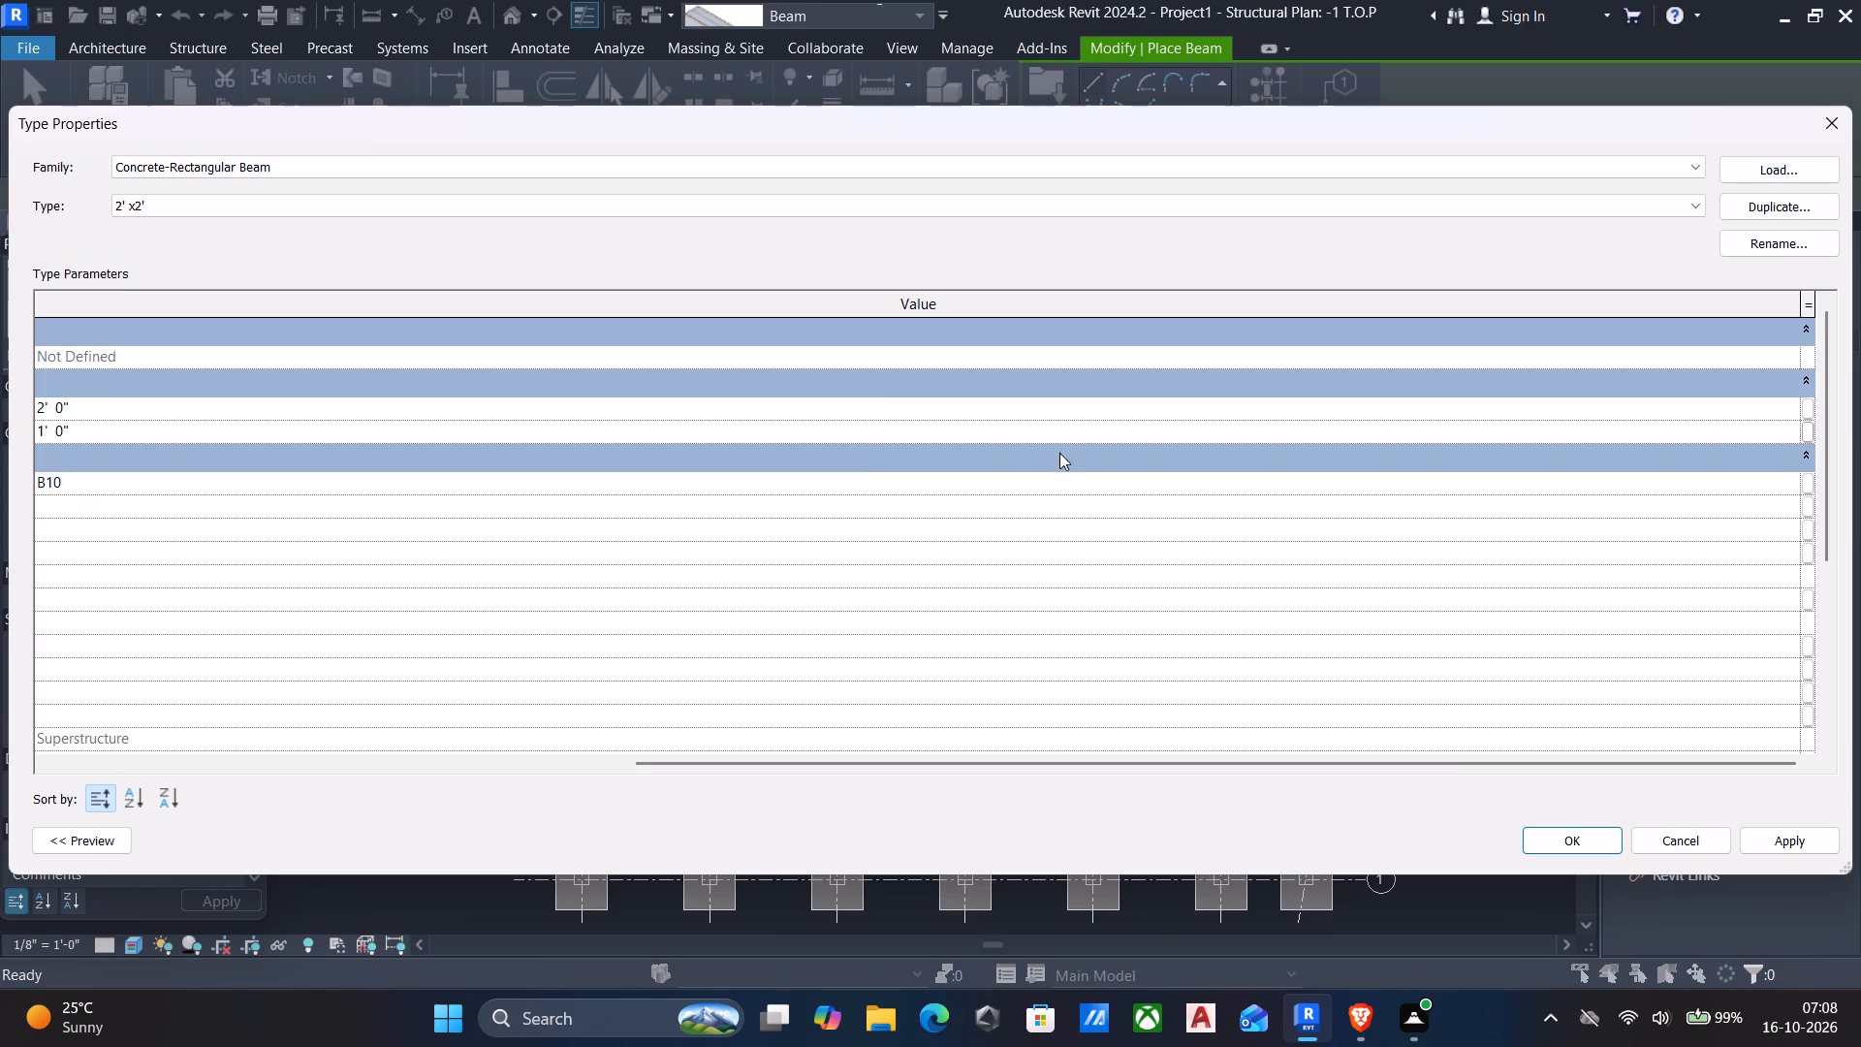
{"action": "left_click", "coordinate": [1775, 838]}
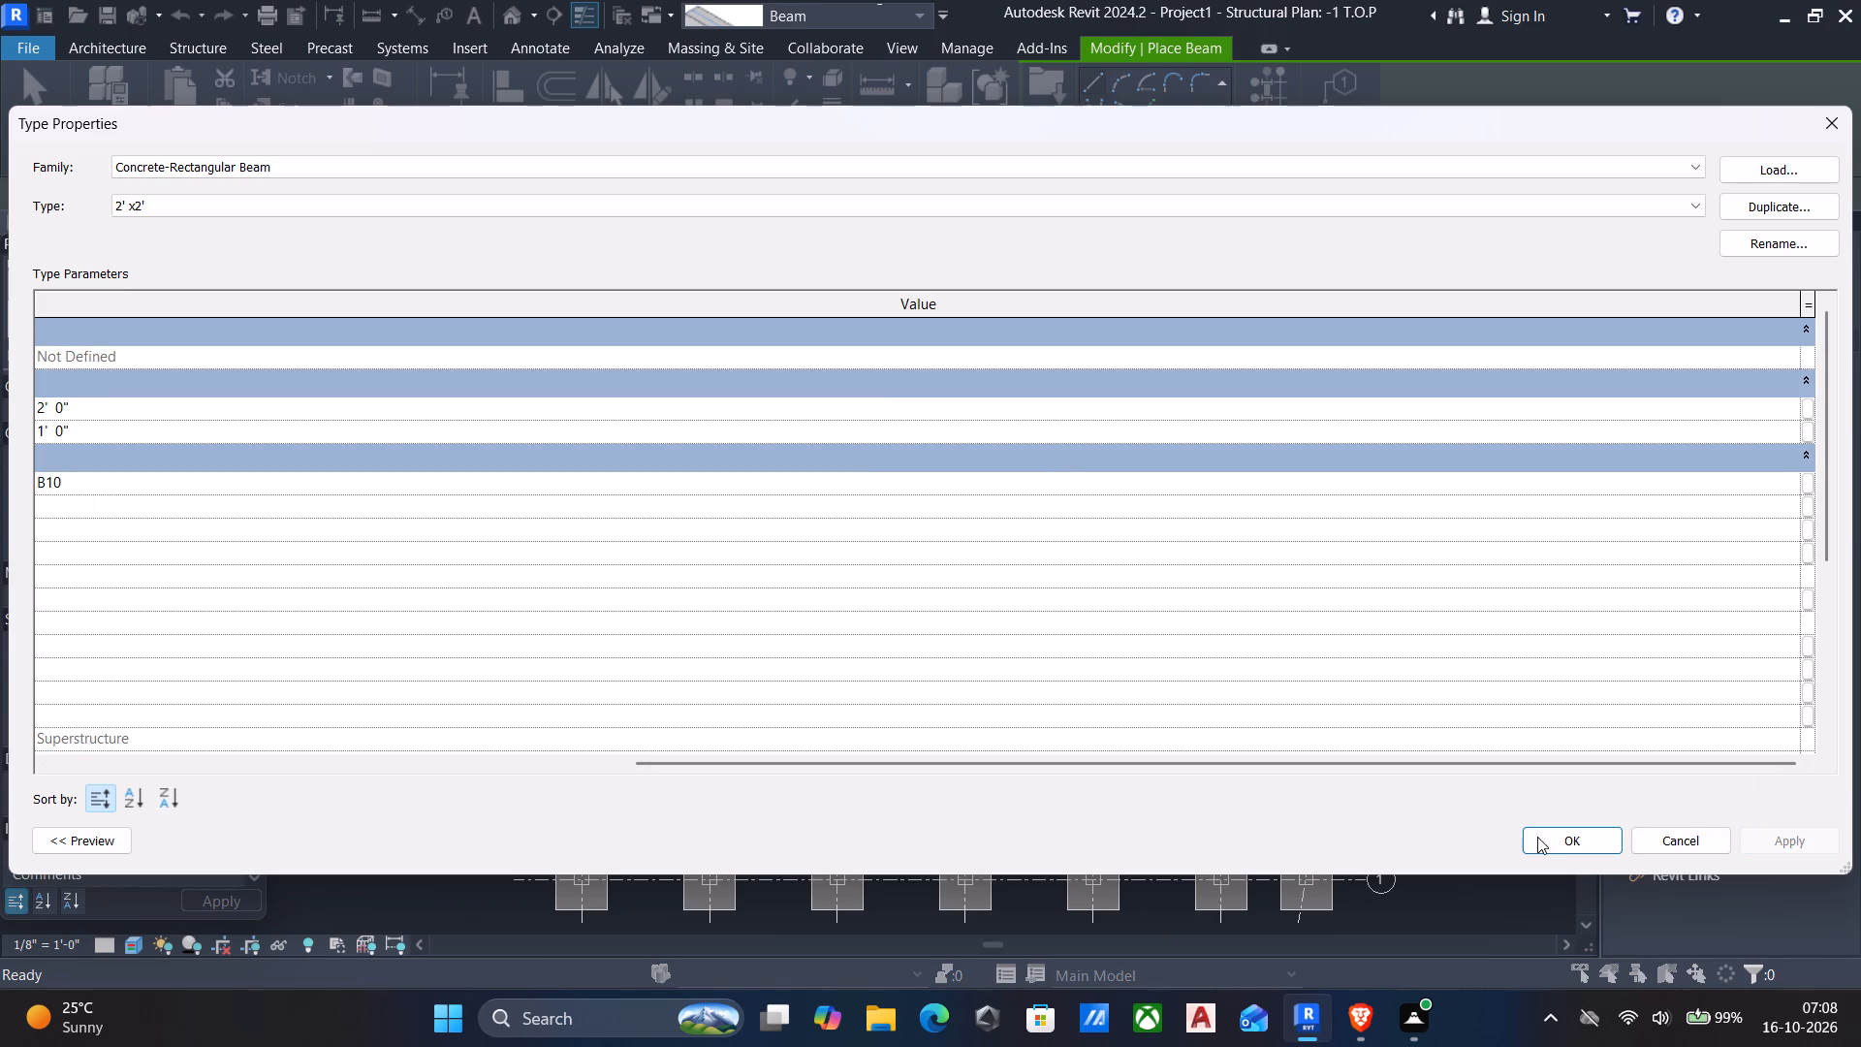
{"action": "left_click", "coordinate": [1543, 840]}
Place 2' x2' concrete beams along all lettered and numbered grid lines of the -1 T.O.P plan with On Grids.
{"action": "scroll", "coordinate": [1297, 743], "scroll_direction": "down", "scroll_amount": 2}
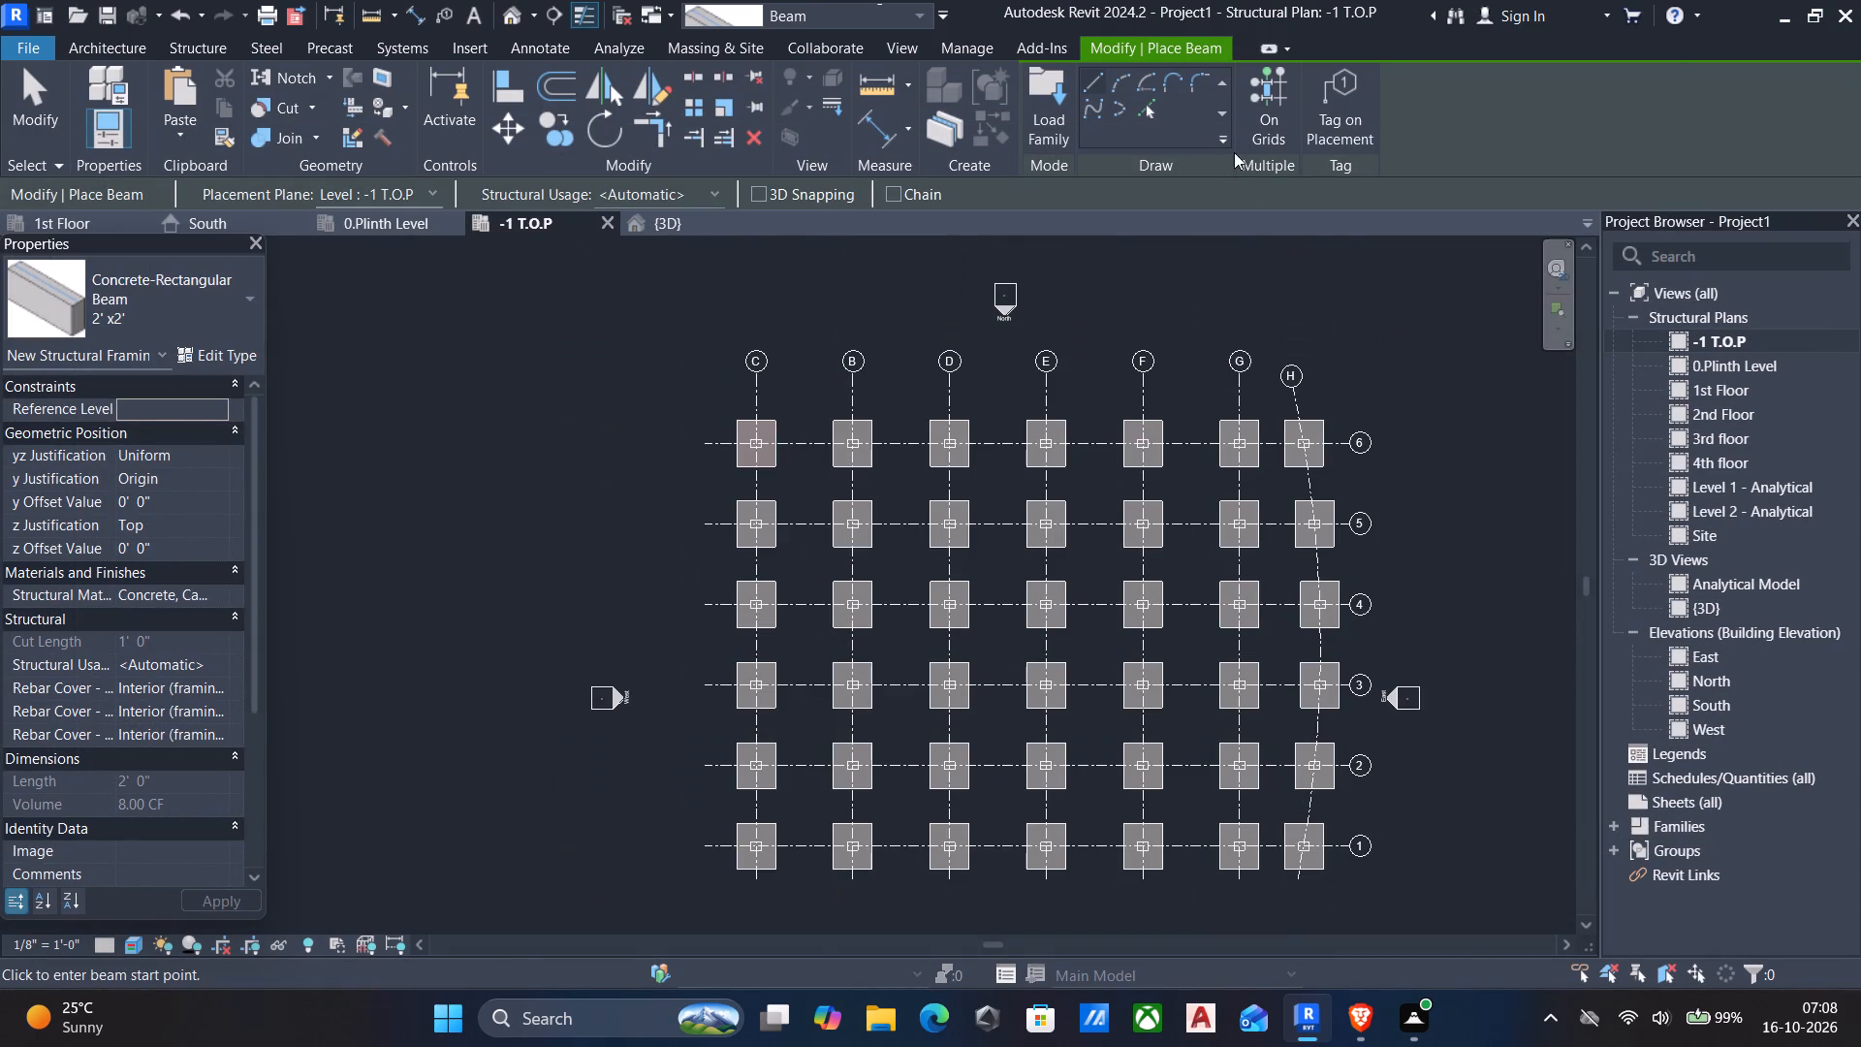
{"action": "left_click", "coordinate": [1257, 113]}
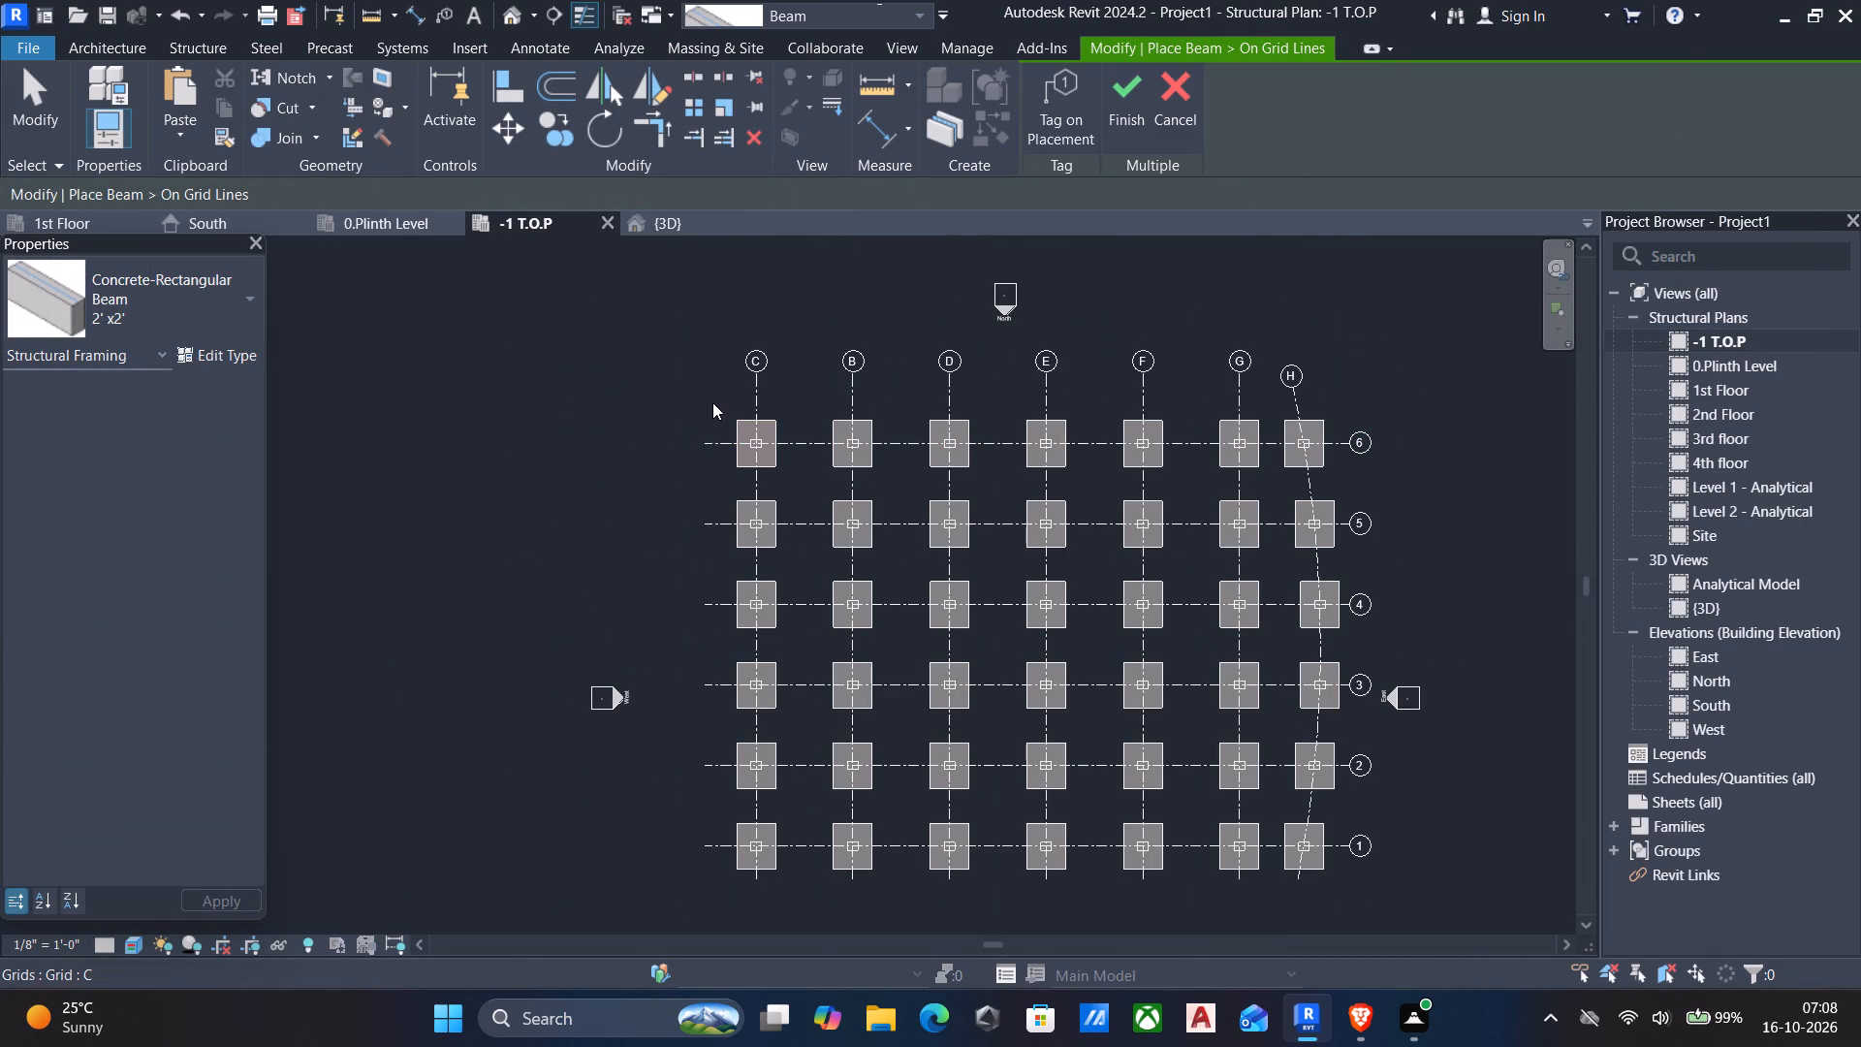
{"action": "left_click_drag", "start_coordinate": [698, 391], "coordinate": [764, 497]}
{"action": "left_click_drag", "start_coordinate": [653, 260], "coordinate": [1031, 727]}
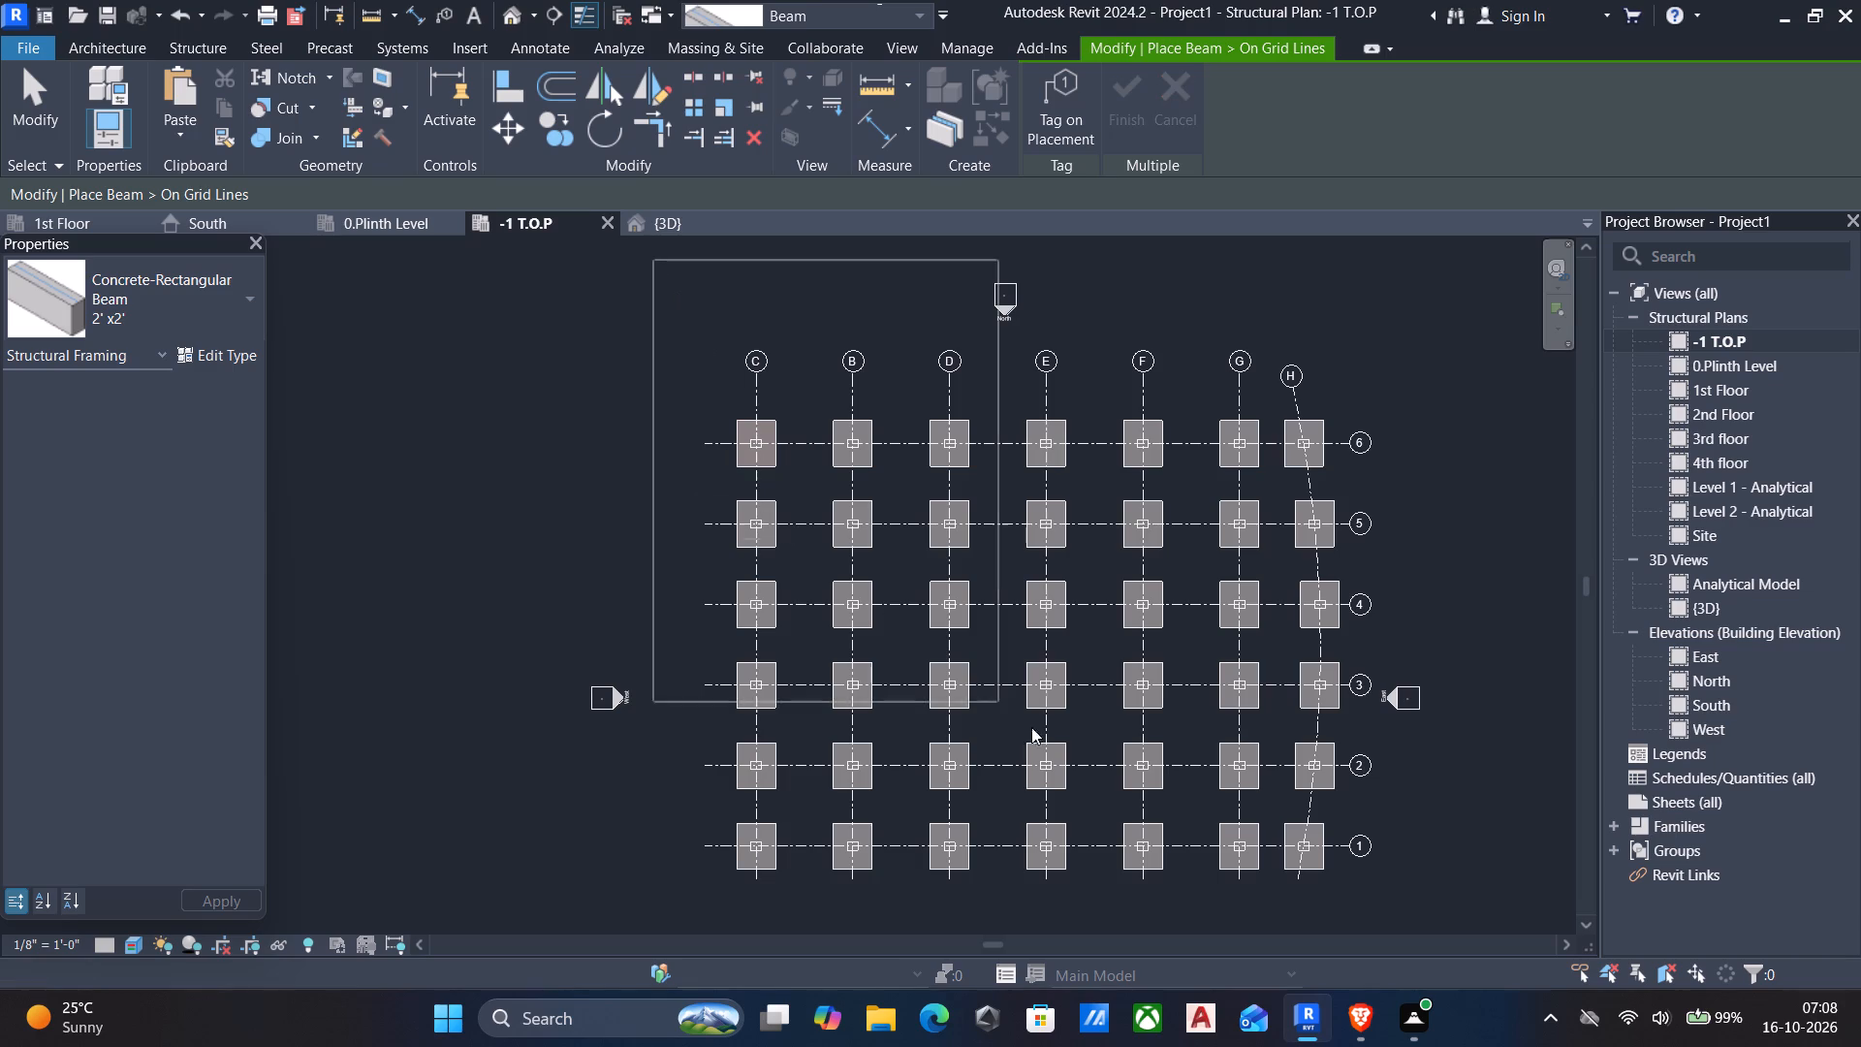
{"action": "left_click_drag", "start_coordinate": [1031, 727], "coordinate": [1401, 886]}
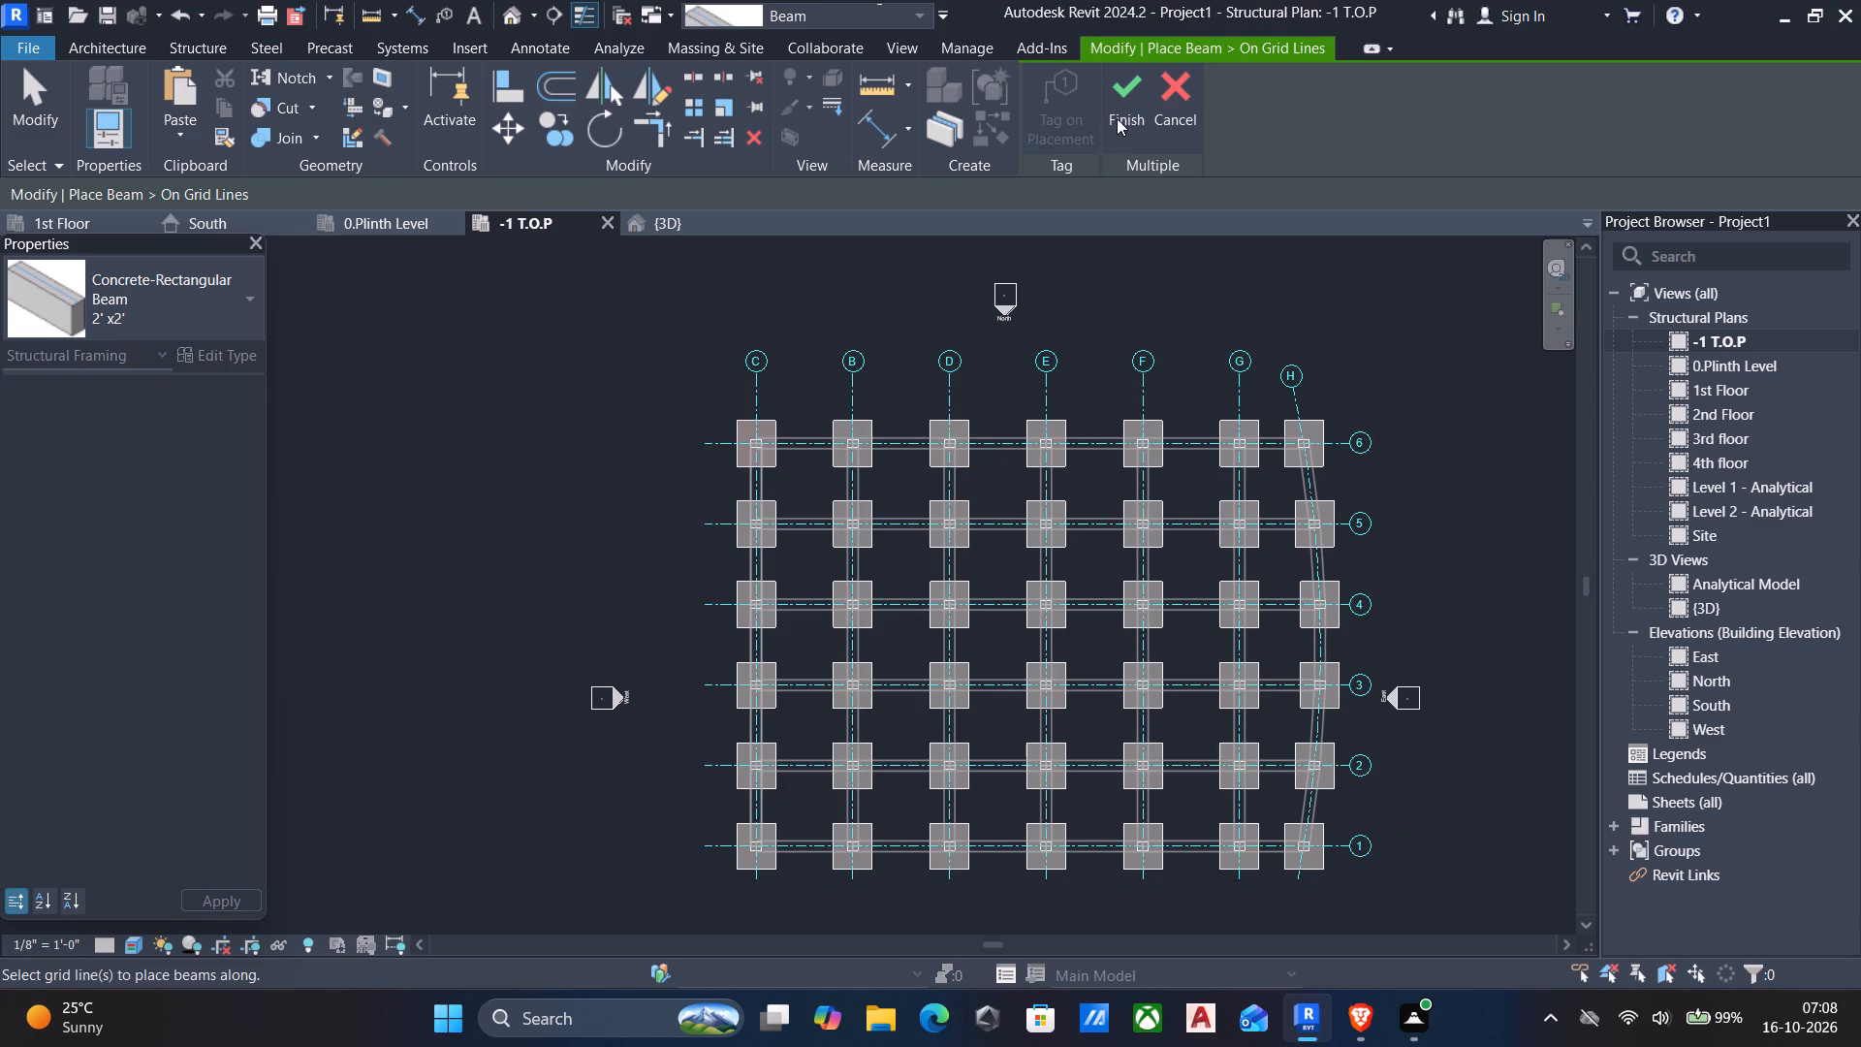
{"action": "left_click", "coordinate": [1123, 109]}
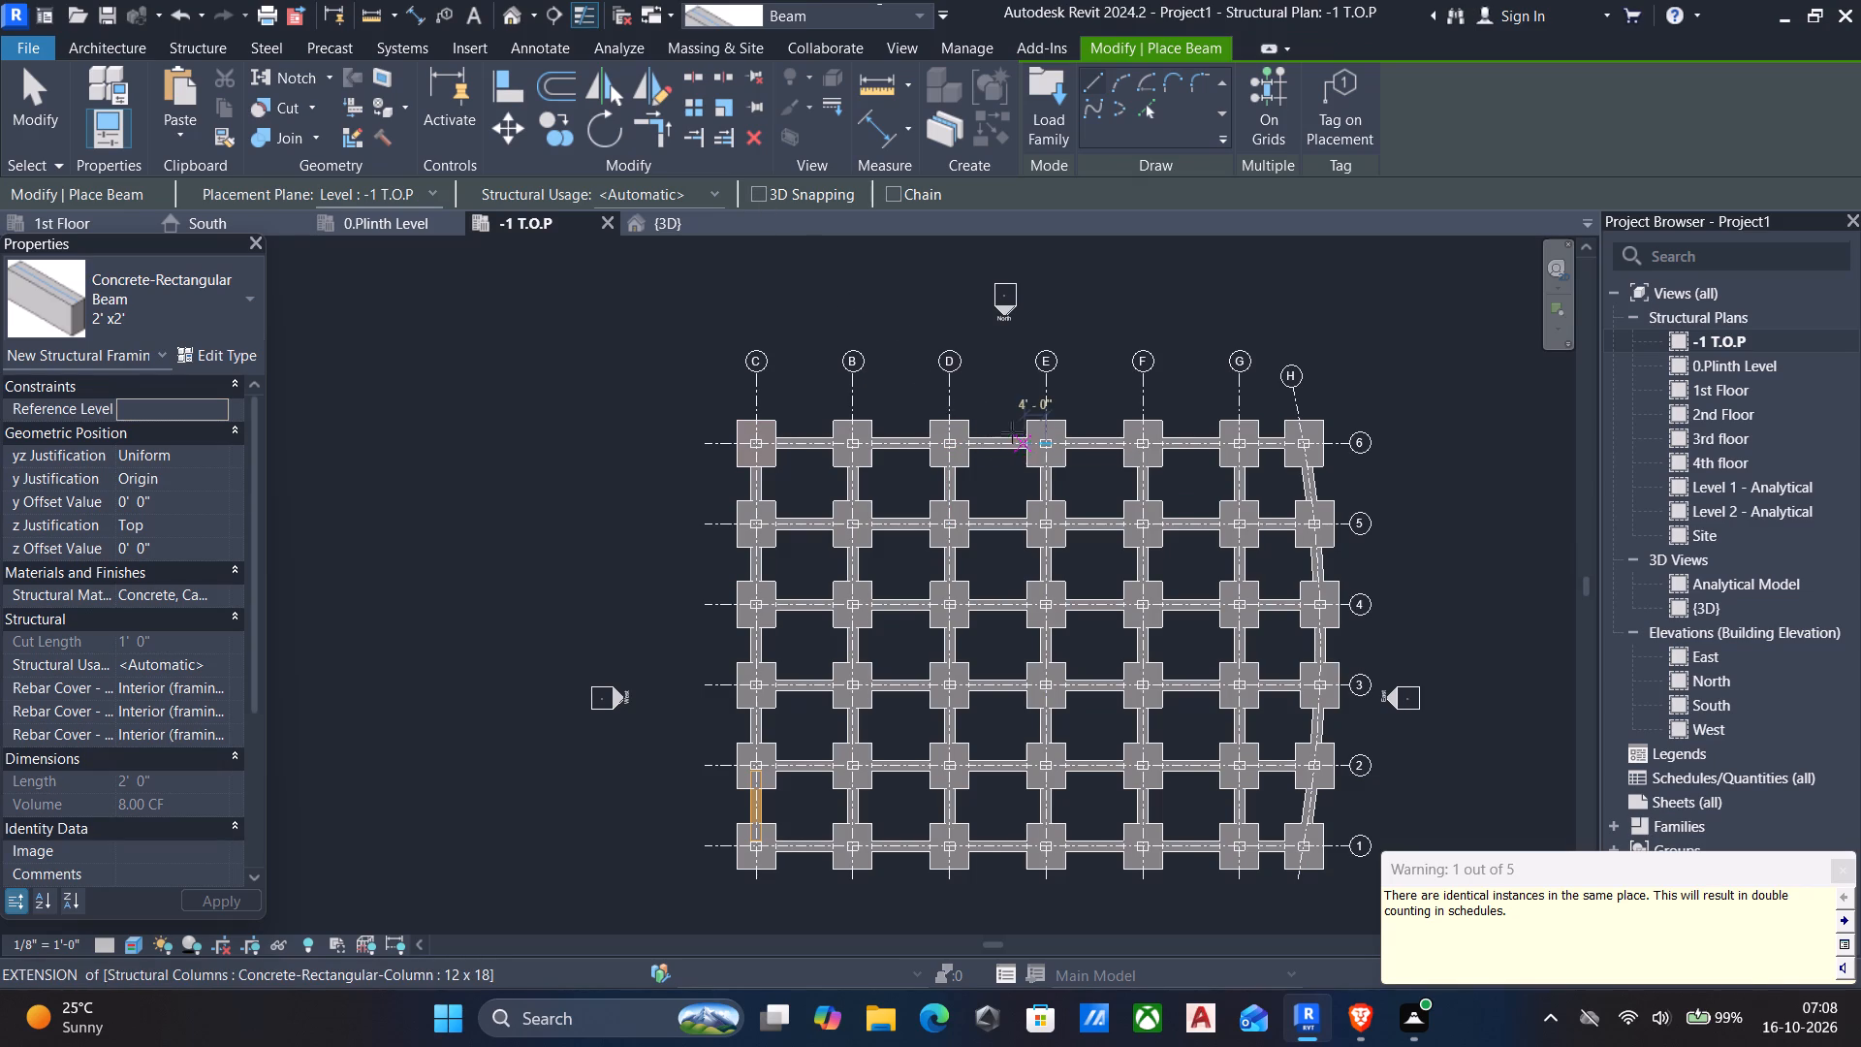
Inspect the new beams between the footings in the 3D view and end the Beam command.
{"action": "left_click", "coordinate": [521, 17]}
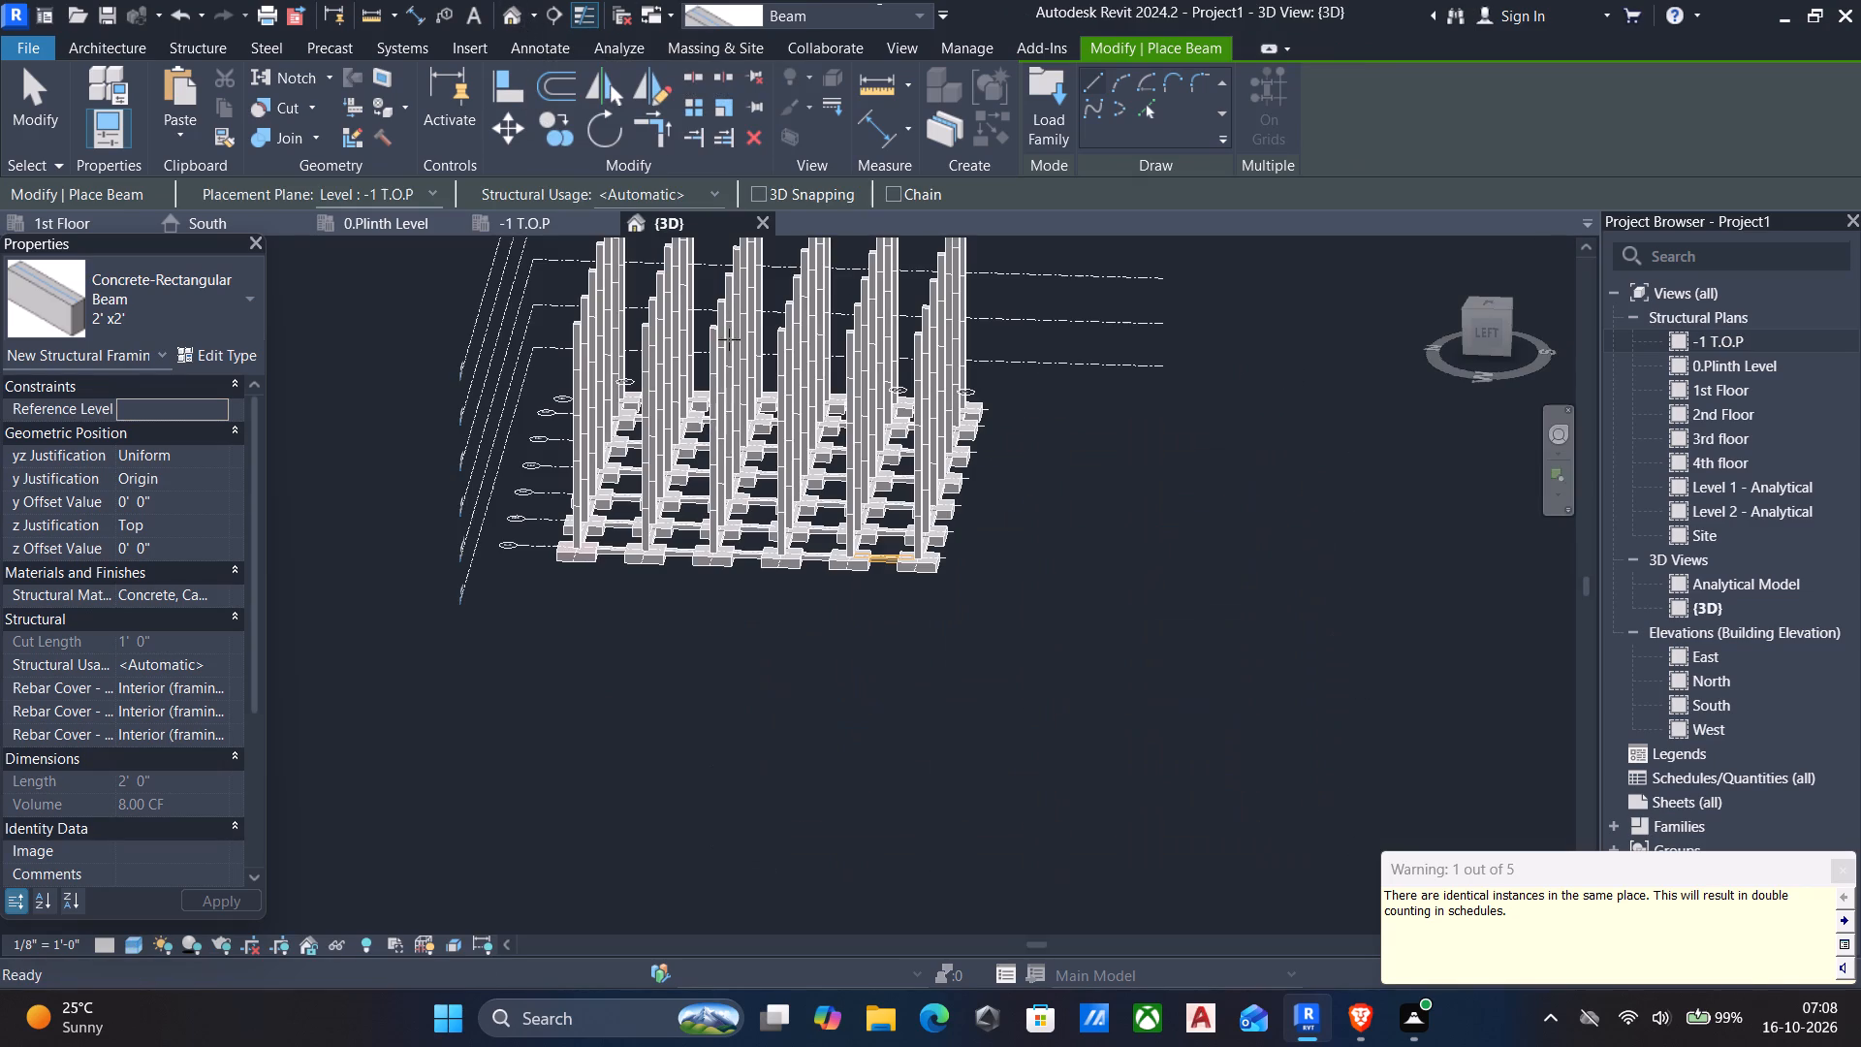
{"action": "scroll", "coordinate": [962, 664], "scroll_direction": "up", "scroll_amount": 4}
{"action": "scroll", "coordinate": [820, 499], "scroll_direction": "up", "scroll_amount": 4}
{"action": "middle_click_drag", "start_coordinate": [820, 499], "coordinate": [828, 518]}
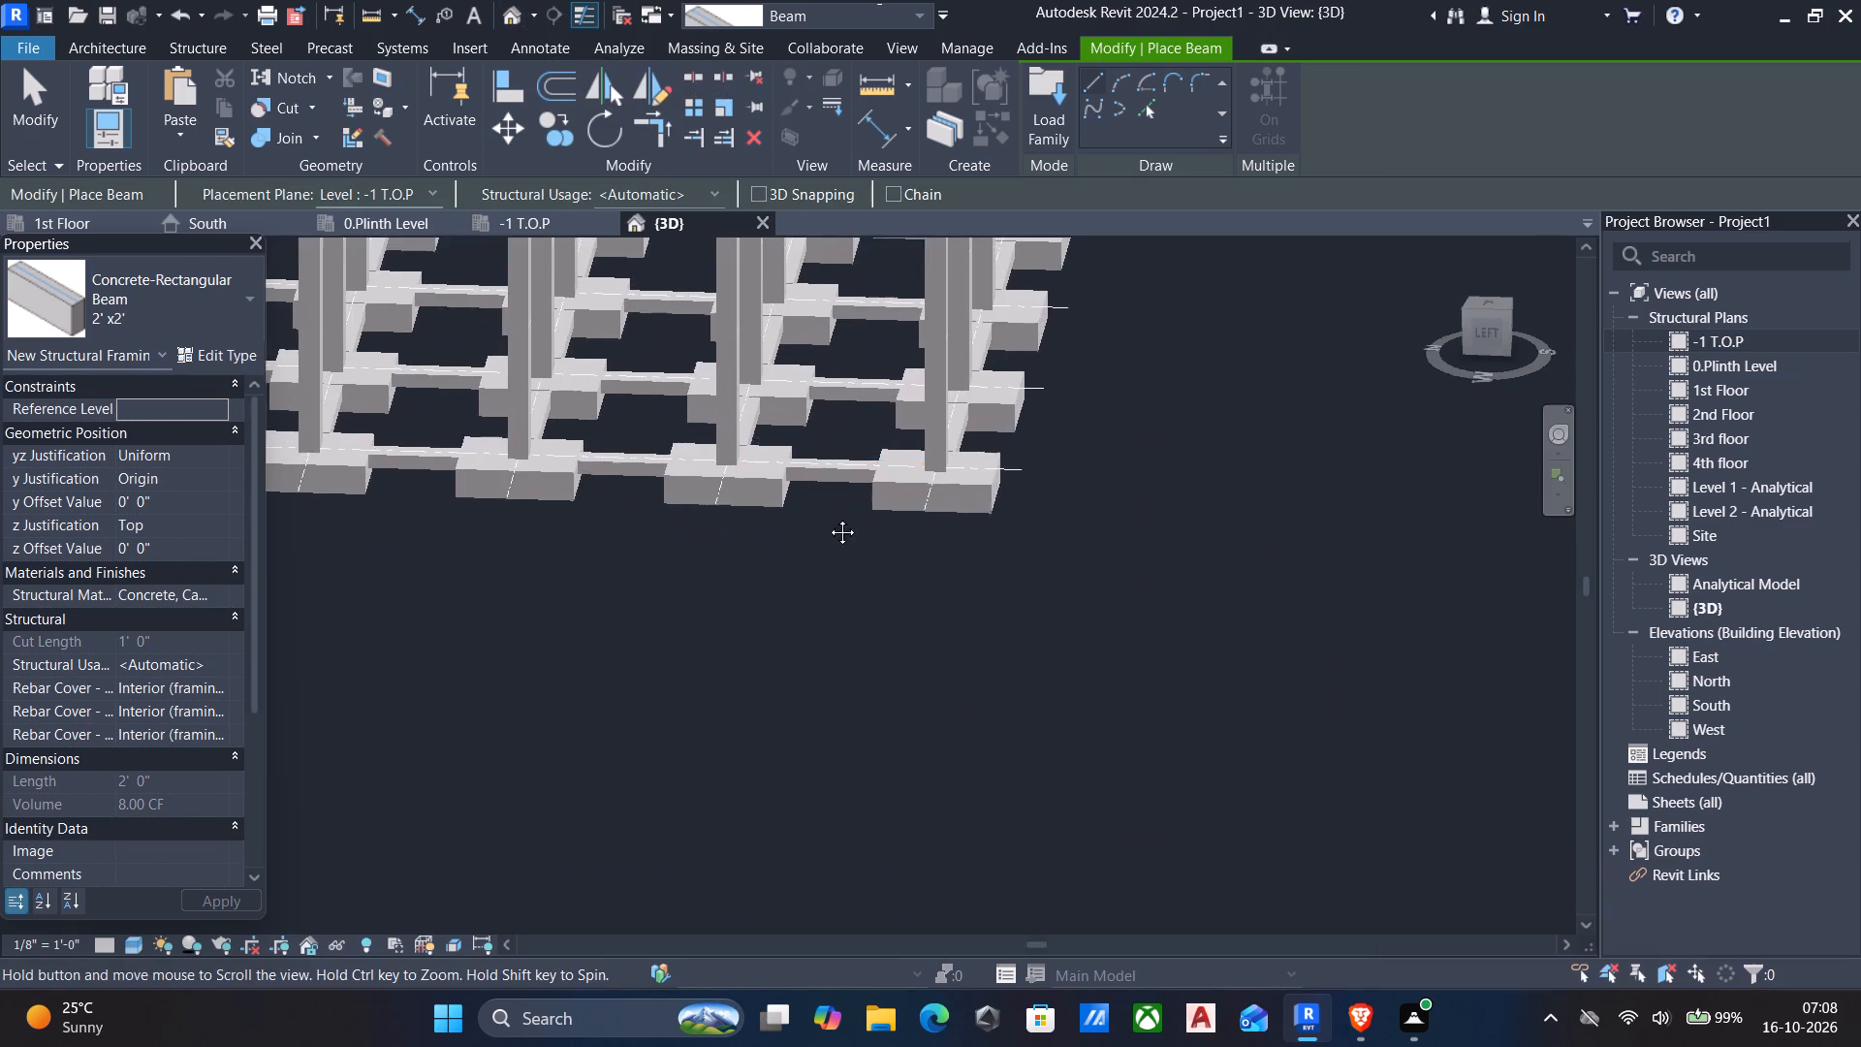
{"action": "middle_click_drag", "start_coordinate": [828, 518], "coordinate": [902, 642]}
{"action": "scroll", "coordinate": [896, 627], "scroll_direction": "up", "scroll_amount": 3}
{"action": "key", "text": "Escape"}
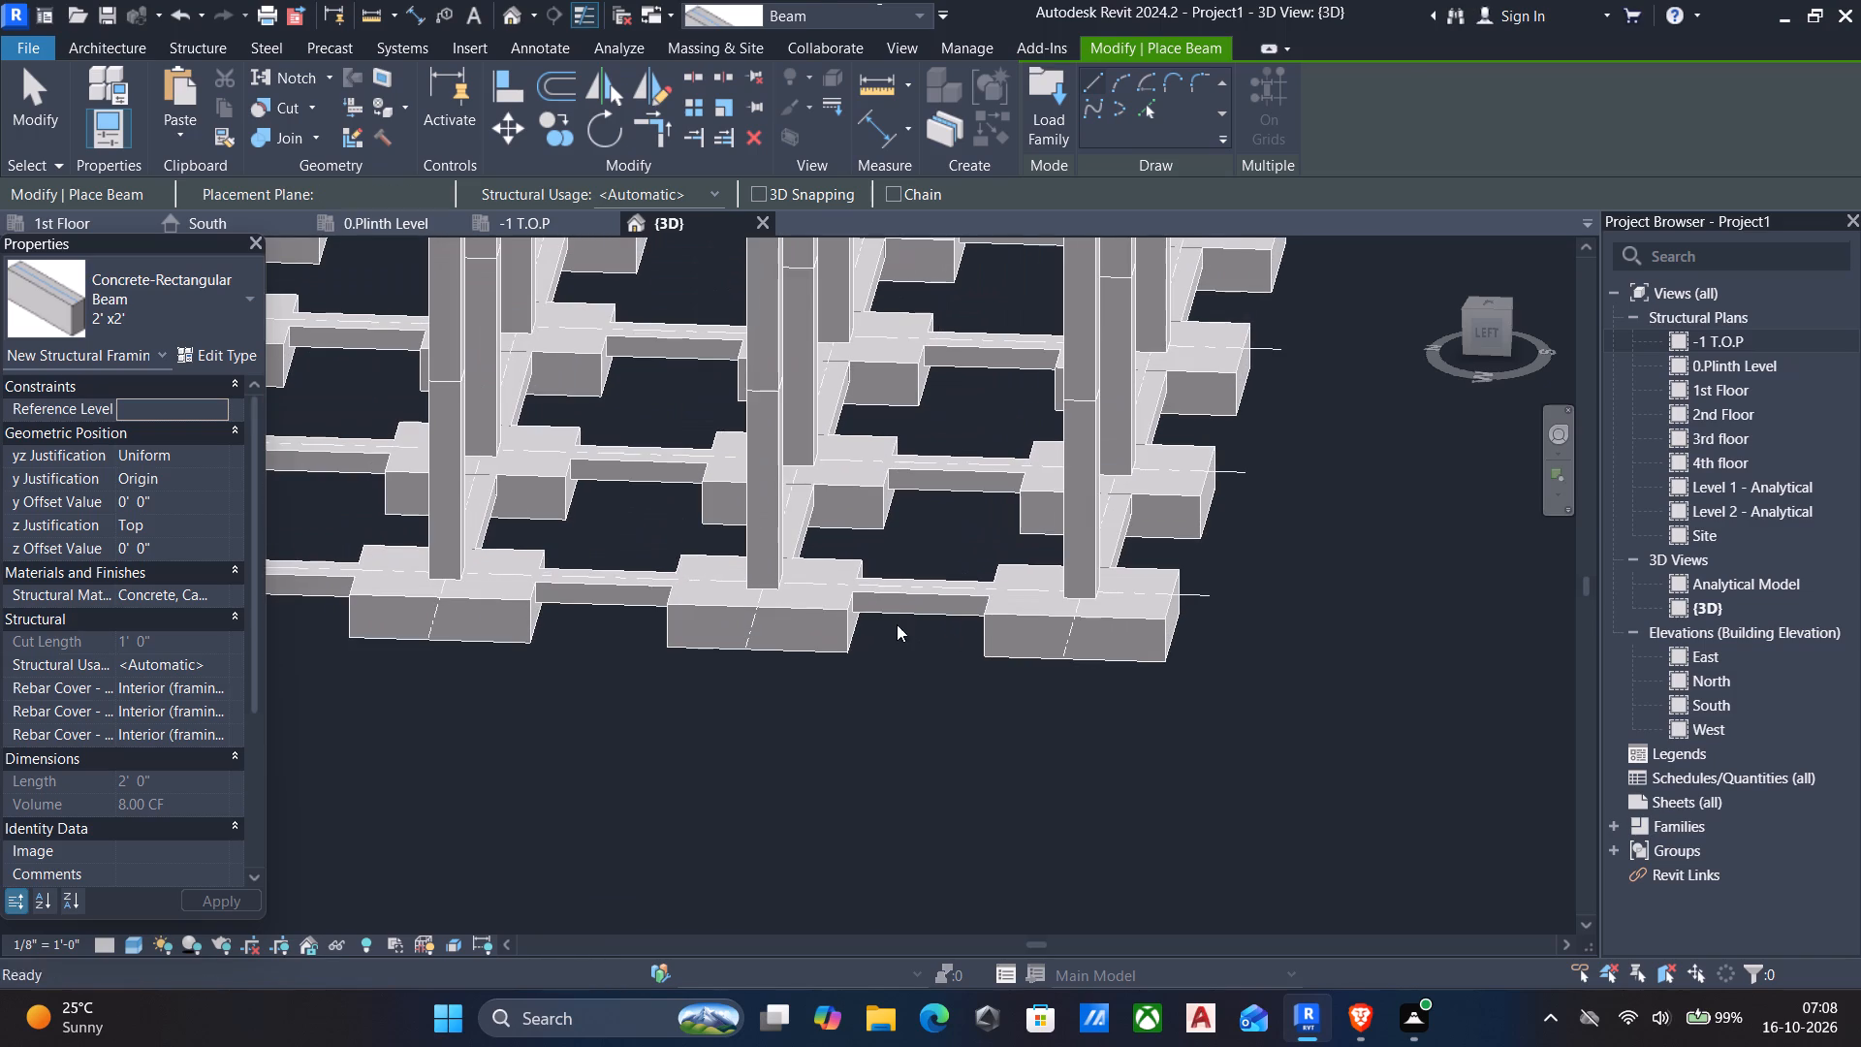
Select all 2' x2' beams and examine their height against the footings in the South elevation, checking their start and end level offsets.
{"action": "left_click", "coordinate": [935, 604]}
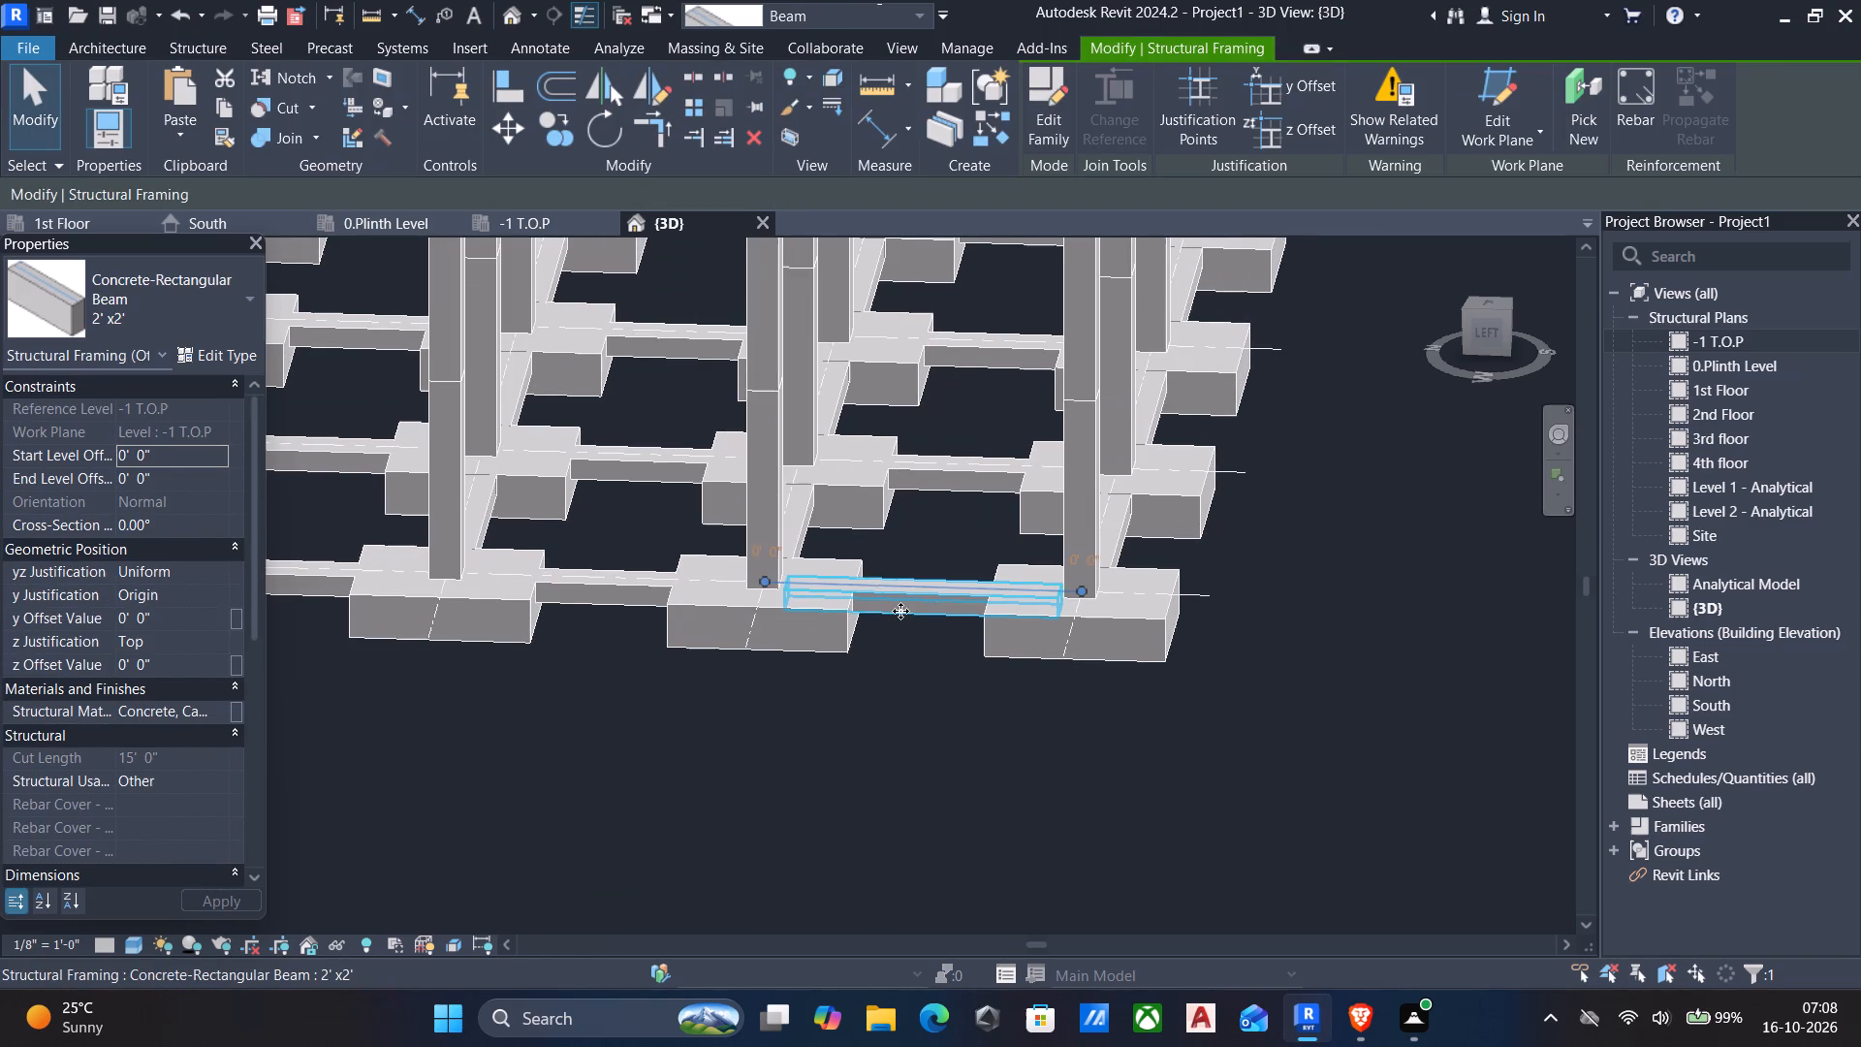
{"action": "type", "text": "sa"}
{"action": "middle_click_drag", "start_coordinate": [934, 639], "coordinate": [941, 643]}
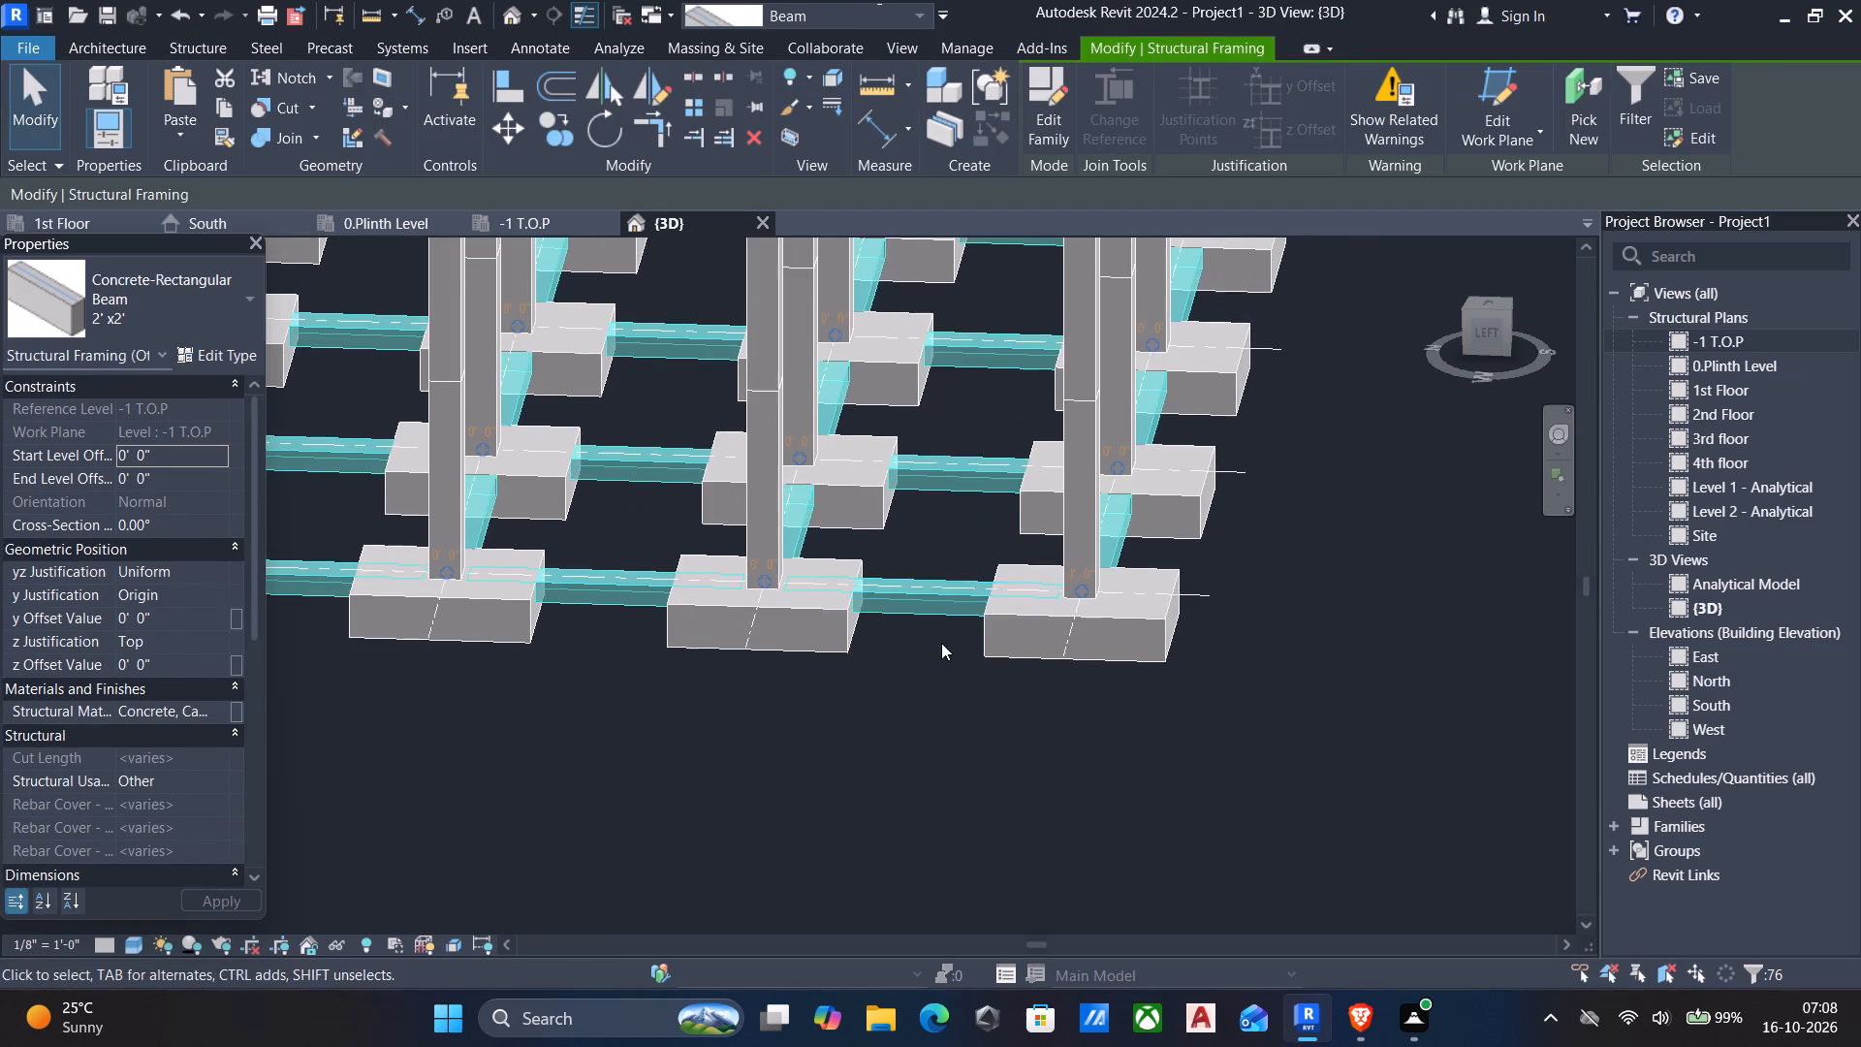
{"action": "middle_click_drag", "start_coordinate": [941, 643], "coordinate": [1044, 711]}
{"action": "scroll", "coordinate": [807, 587], "scroll_direction": "down", "scroll_amount": 3}
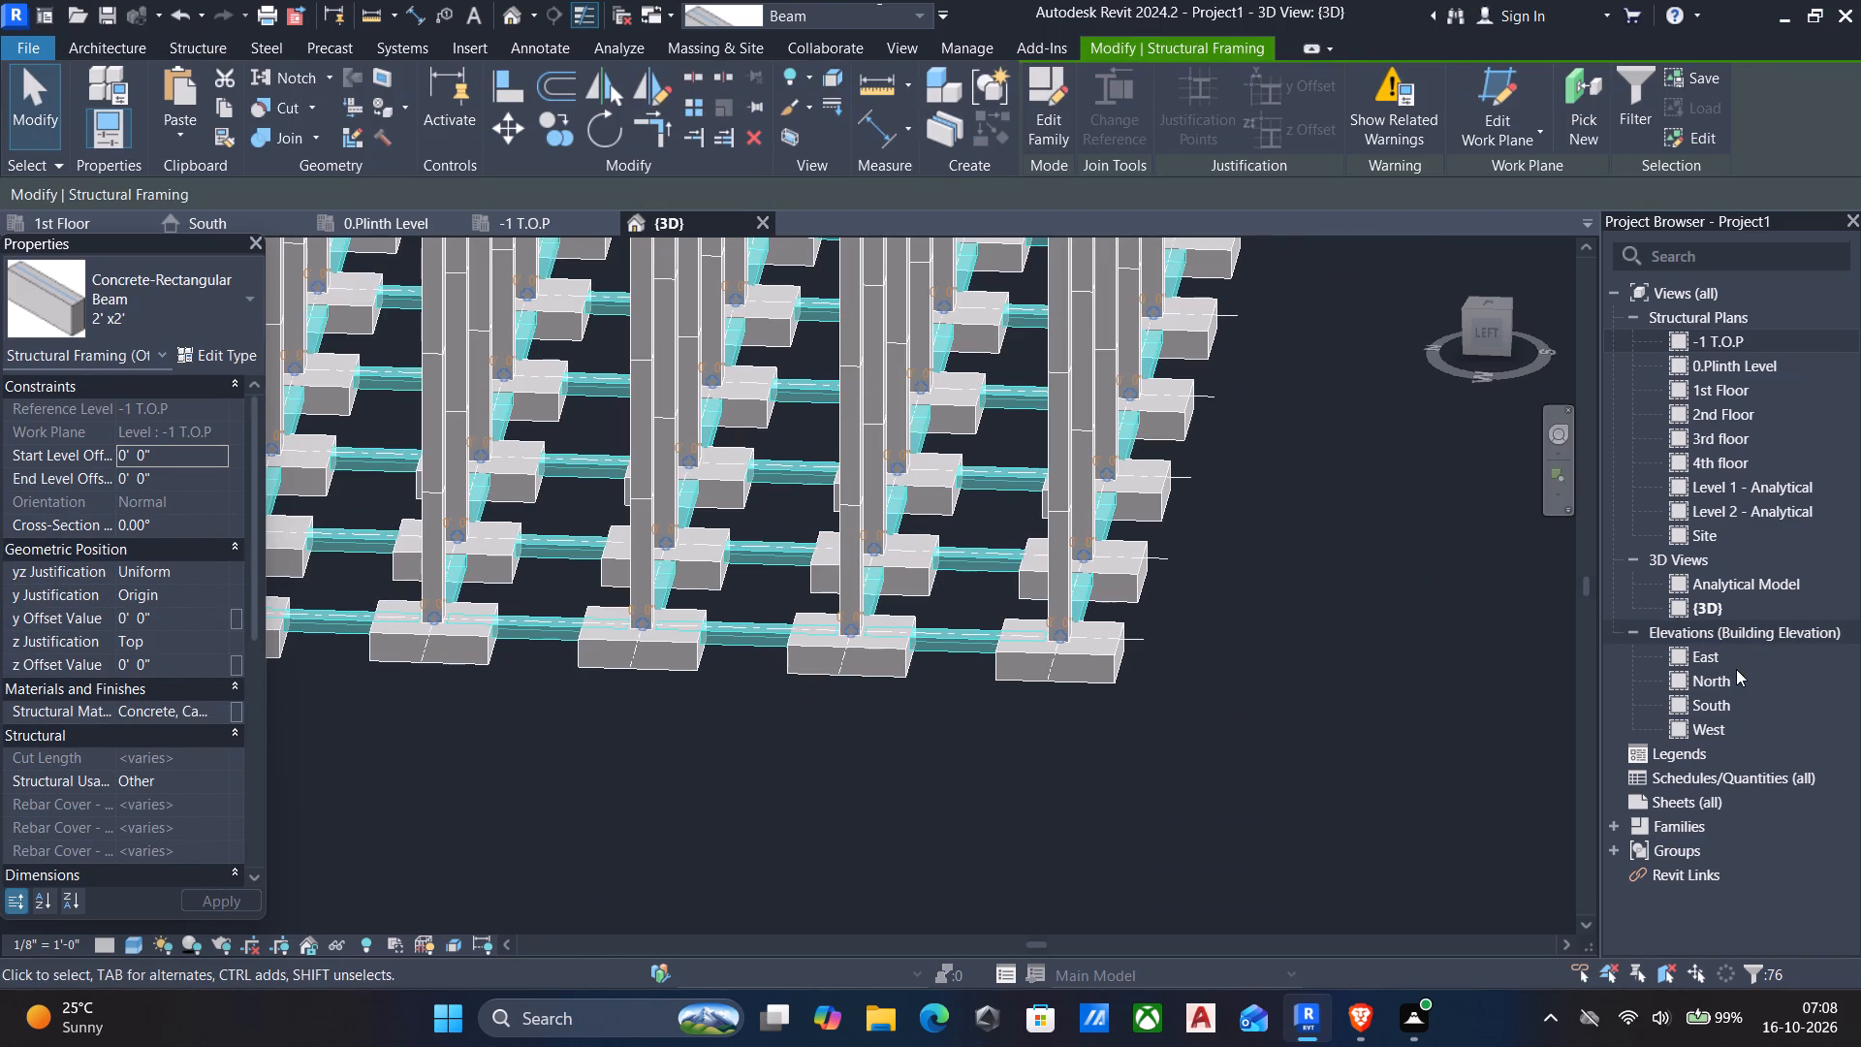
{"action": "double_click", "coordinate": [1714, 697]}
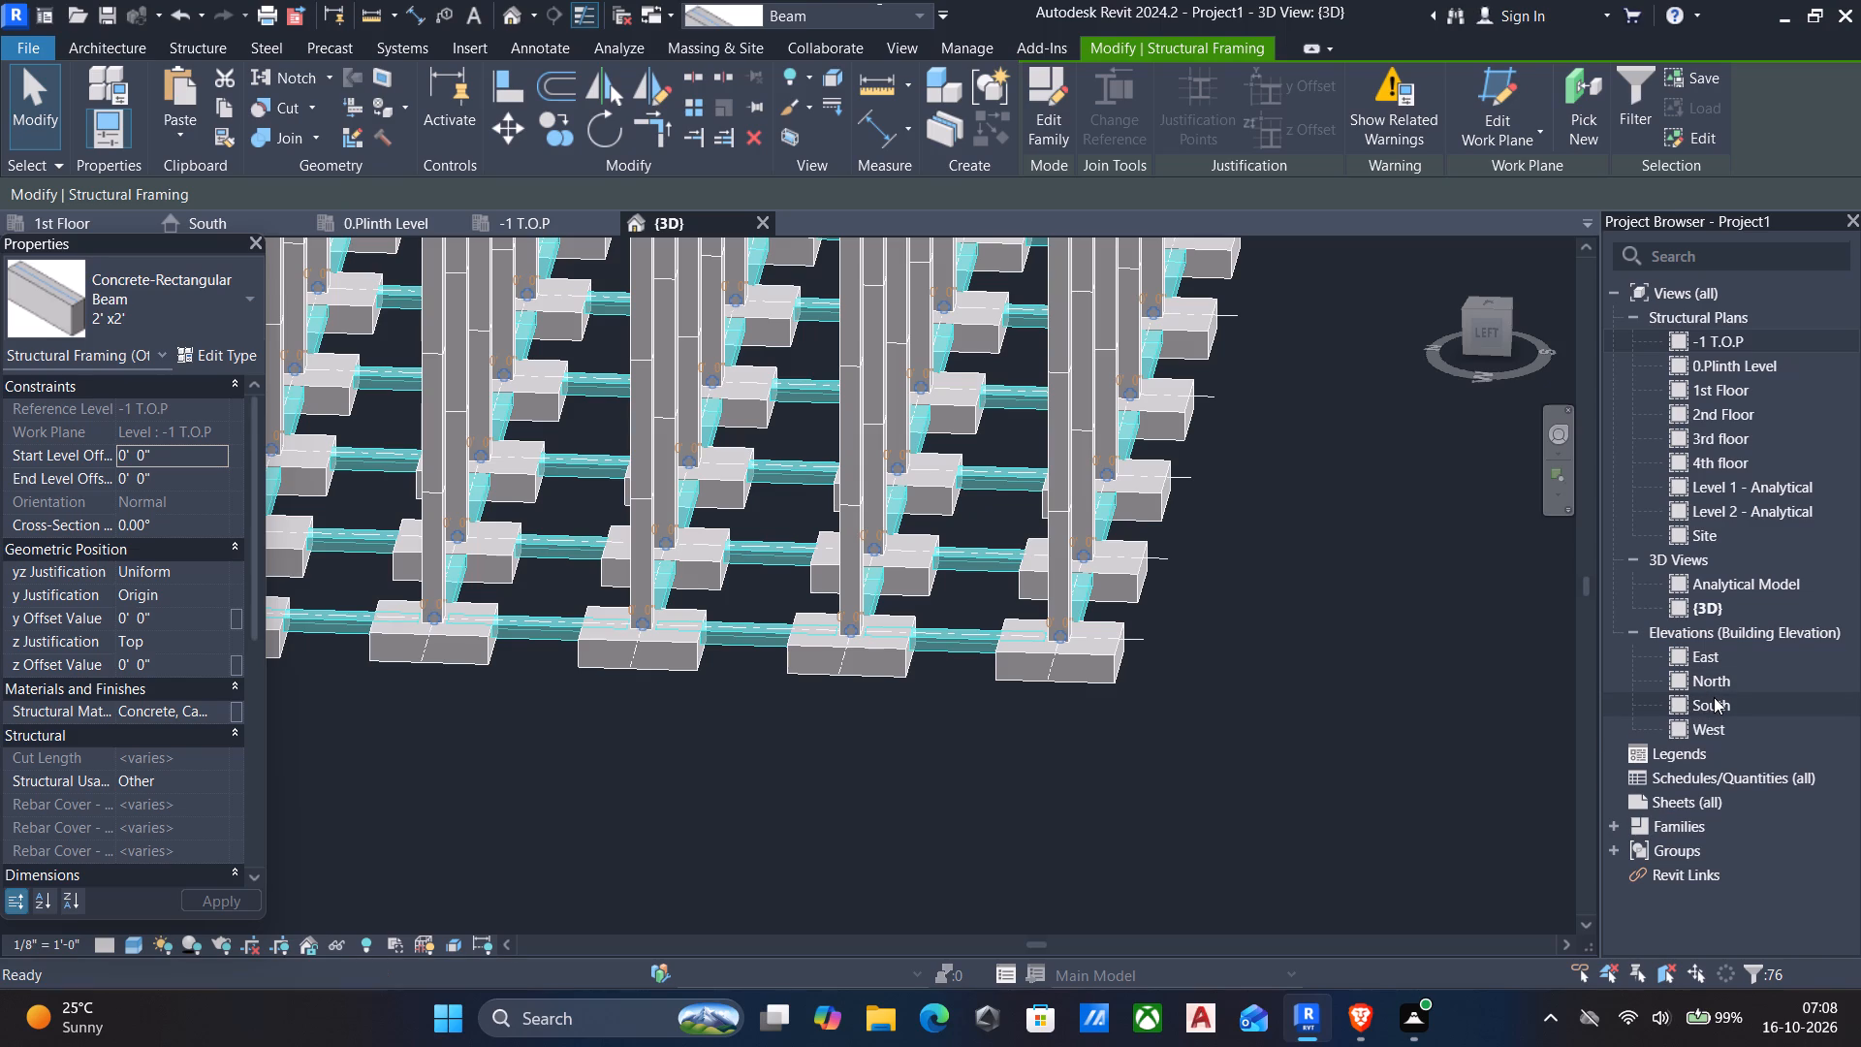
{"action": "scroll", "coordinate": [802, 669], "scroll_direction": "up", "scroll_amount": 3}
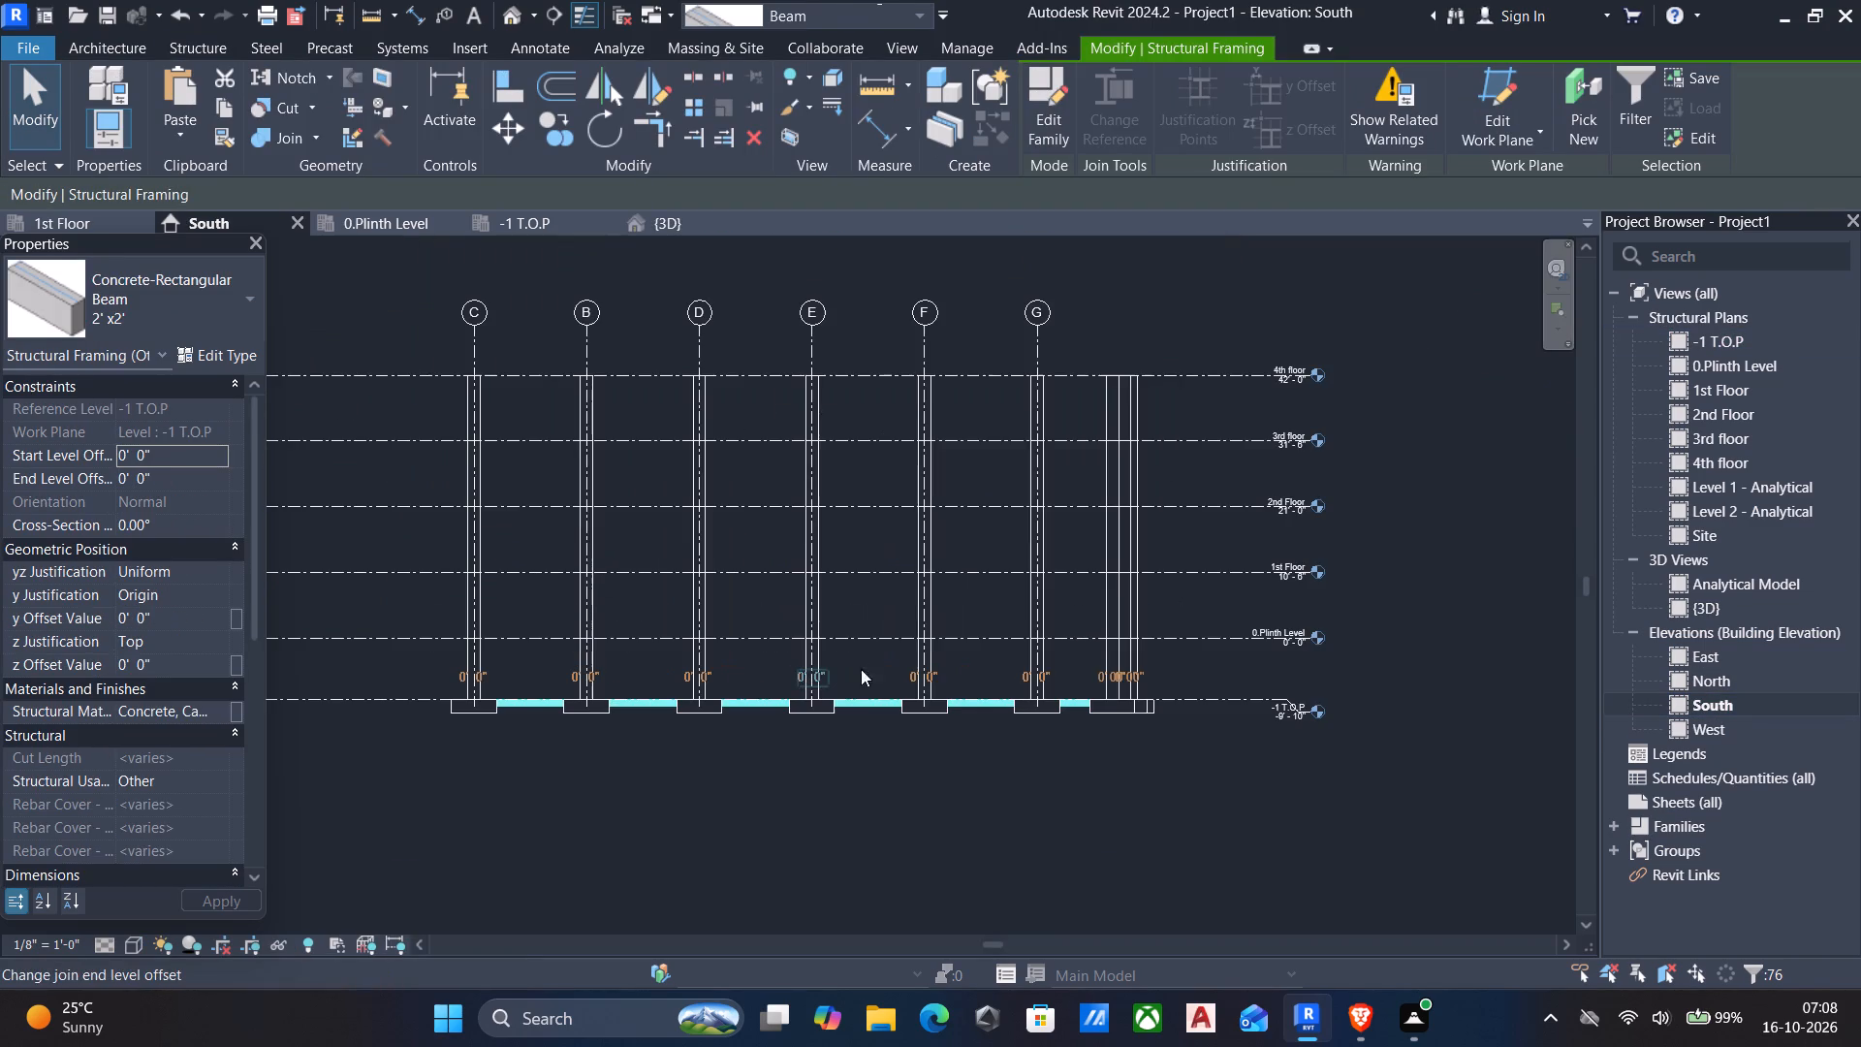
{"action": "scroll", "coordinate": [1190, 668], "scroll_direction": "up", "scroll_amount": 4}
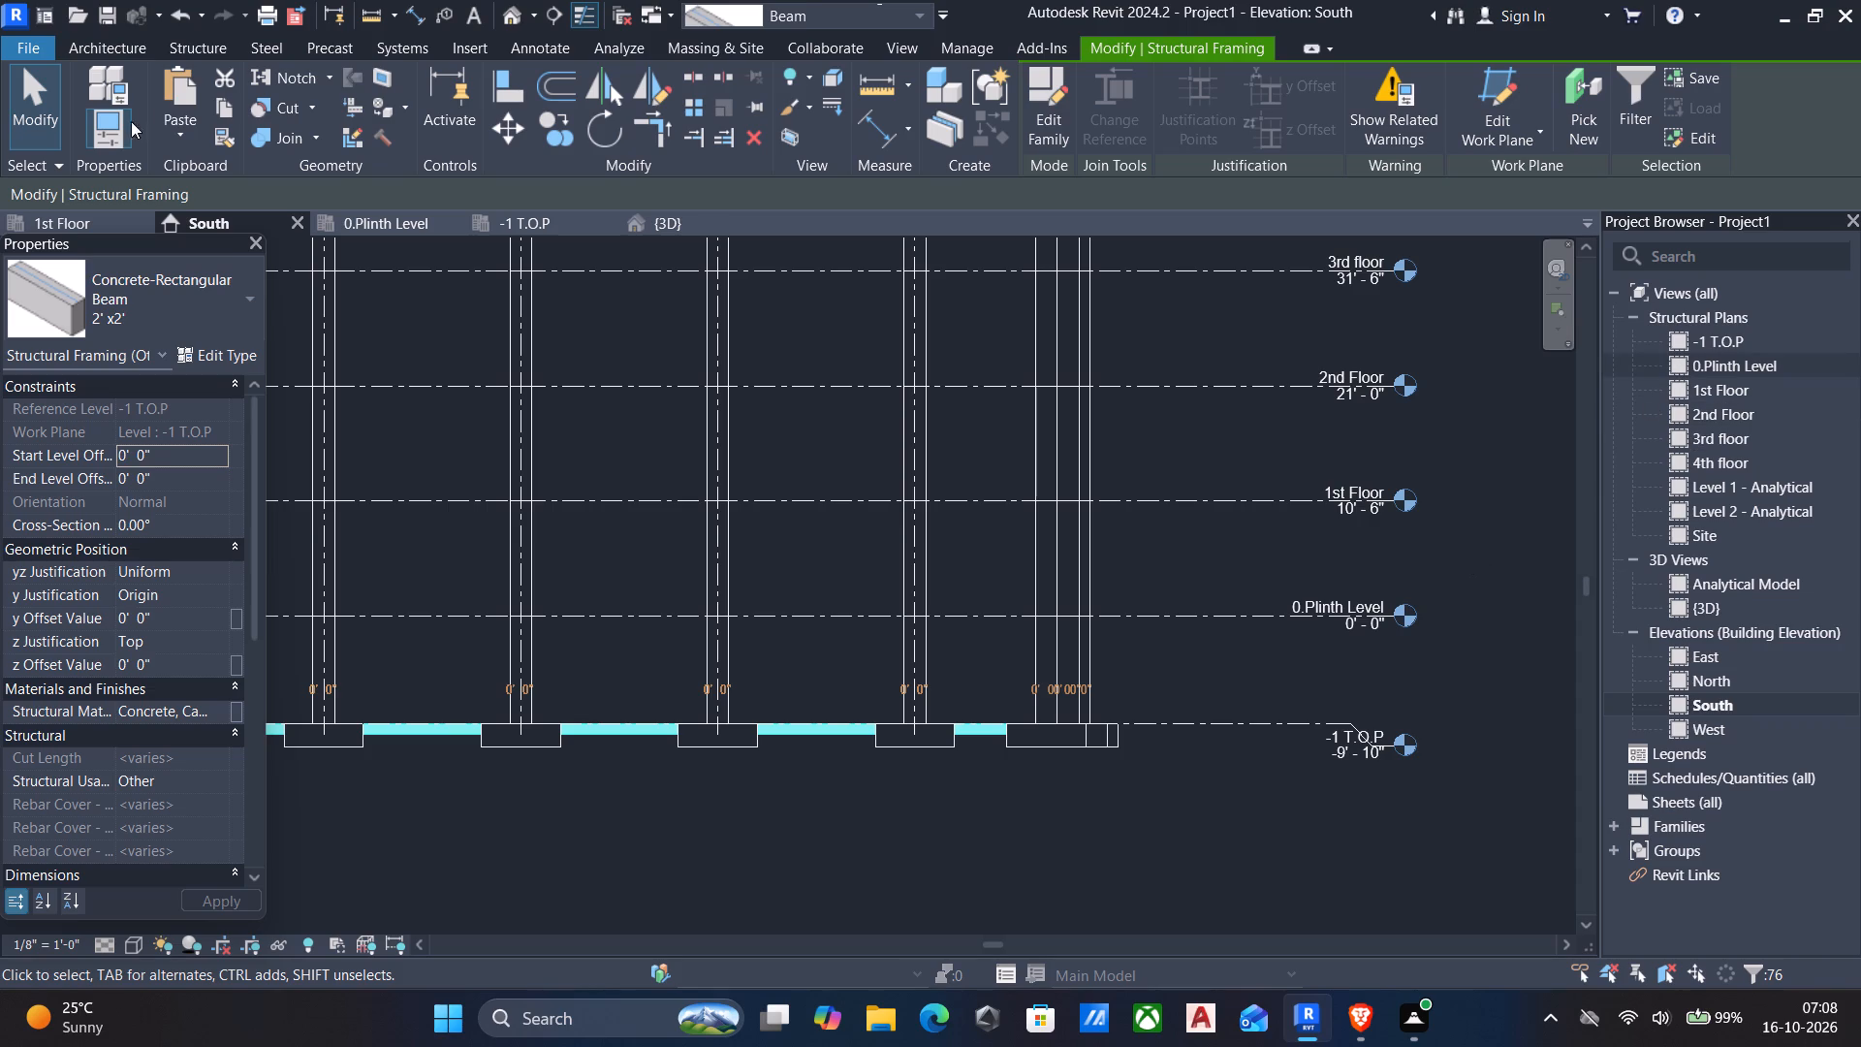
{"action": "left_click", "coordinate": [217, 454]}
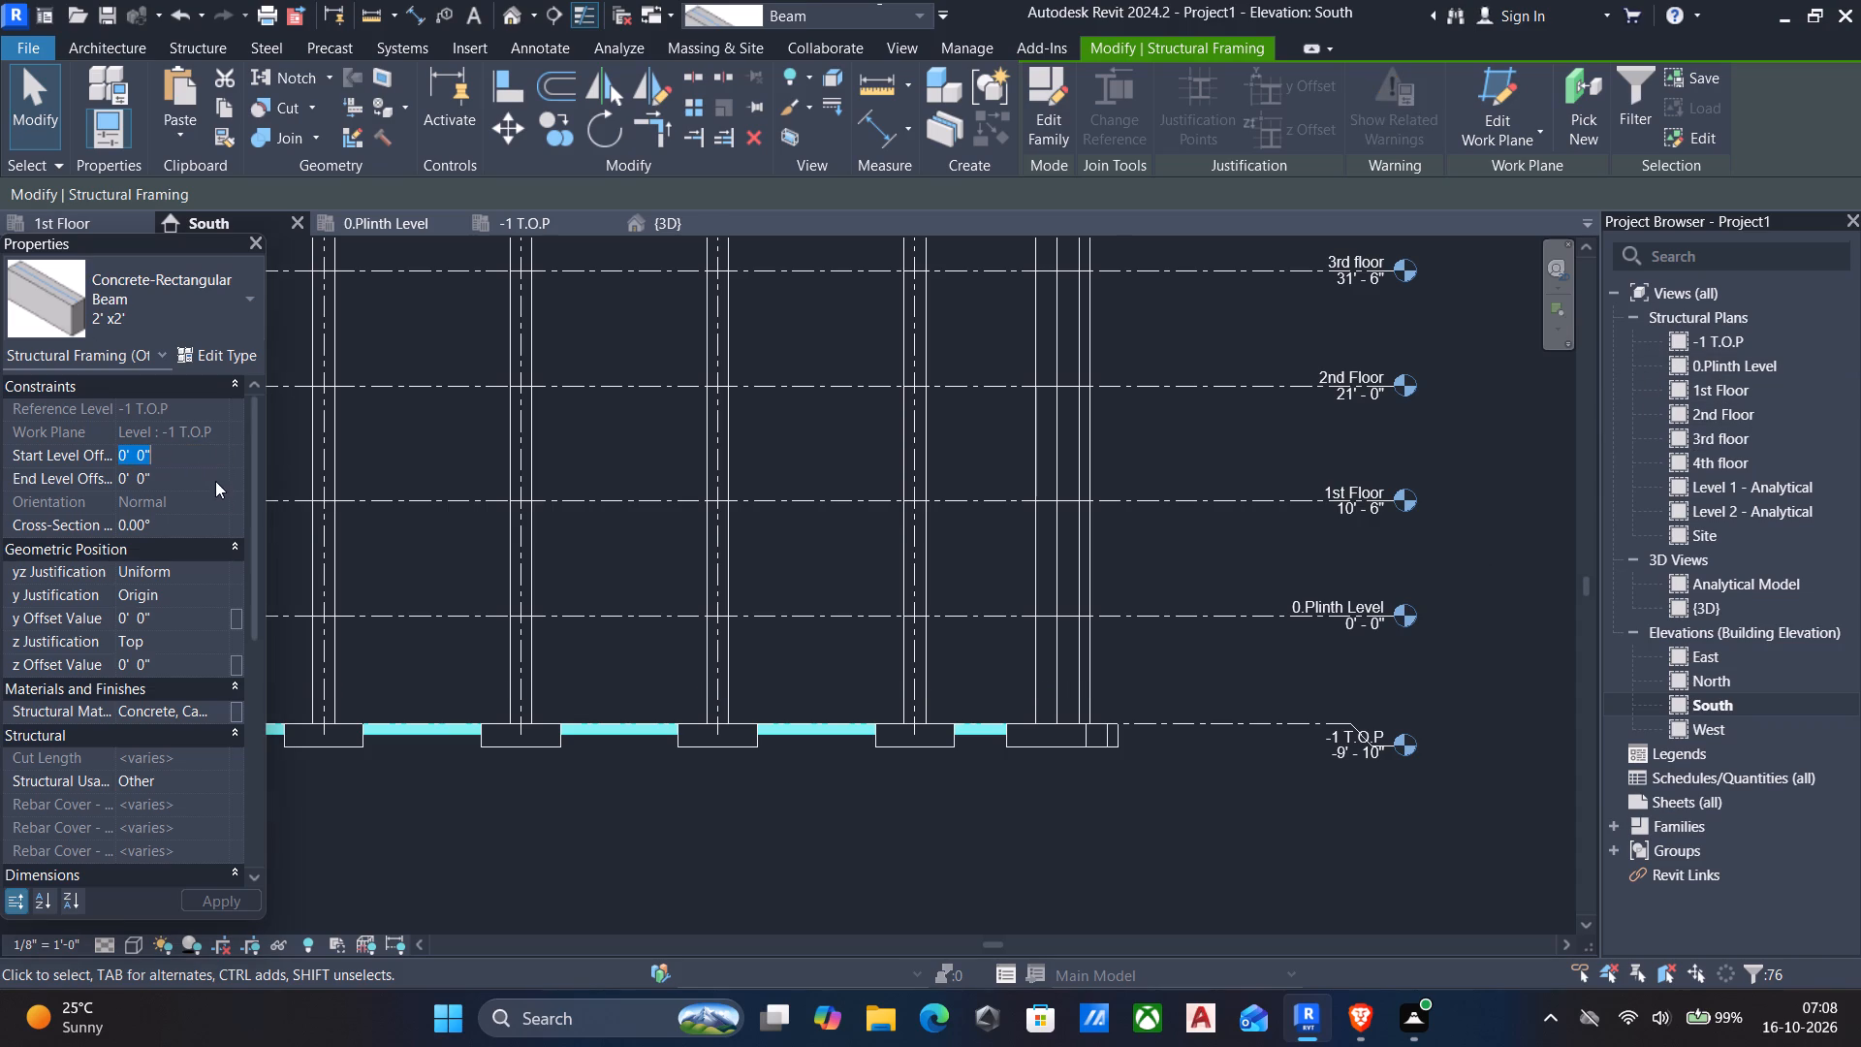
{"action": "left_click", "coordinate": [218, 470]}
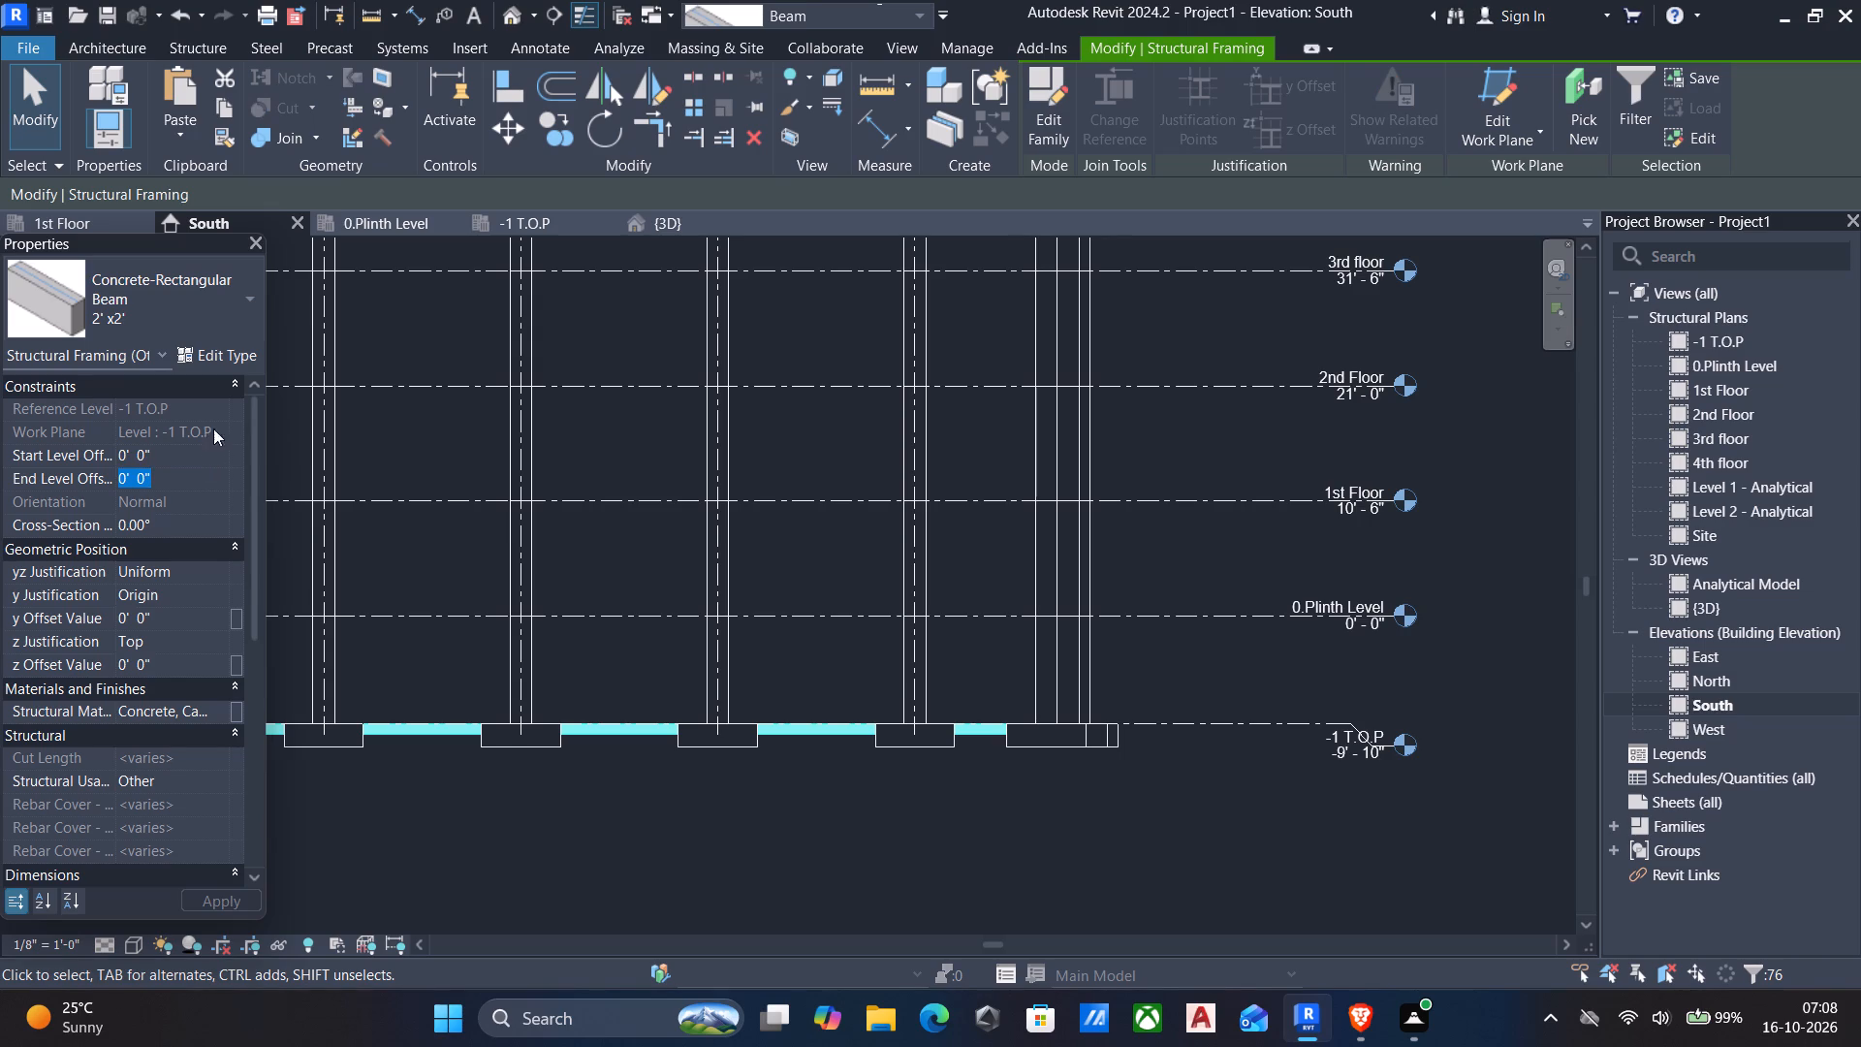
Select all instances of the 2' x2' concrete beam in the 3D view and review their offset and justification properties.
{"action": "left_click", "coordinate": [519, 16]}
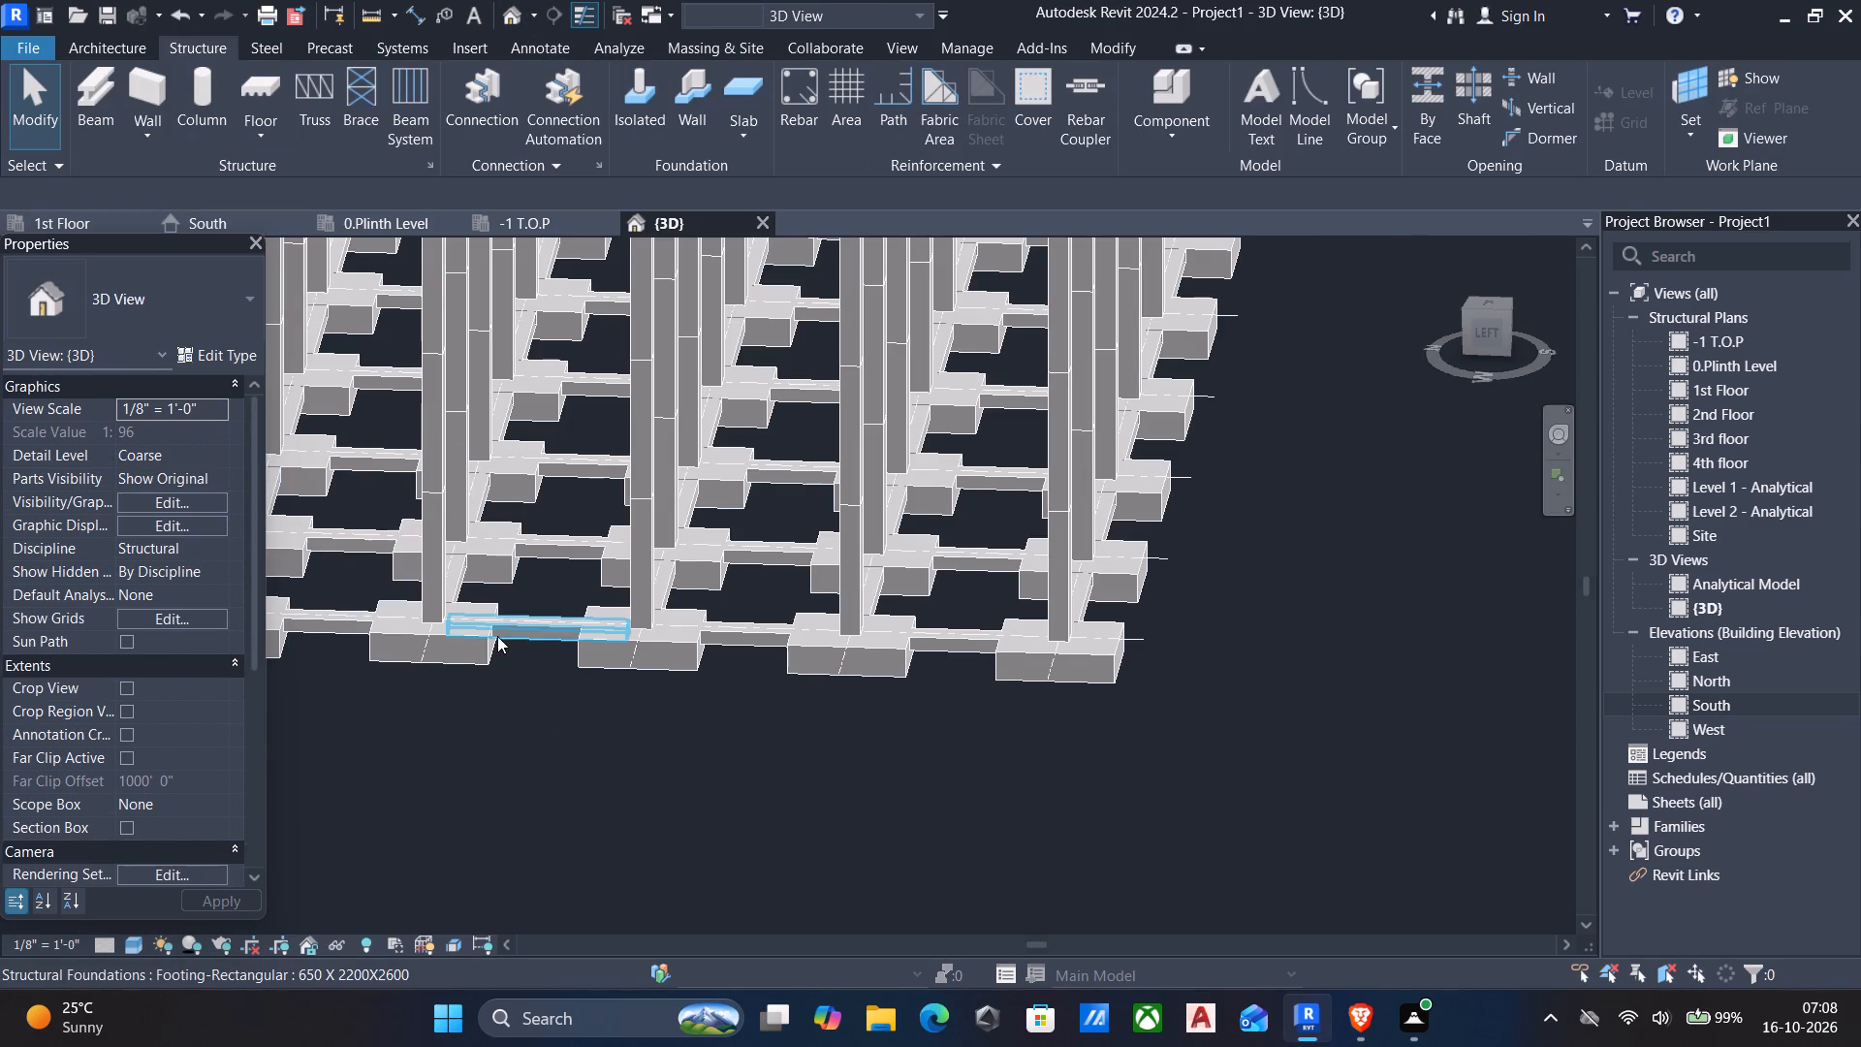
{"action": "left_click", "coordinate": [544, 640]}
{"action": "type", "text": "sa"}
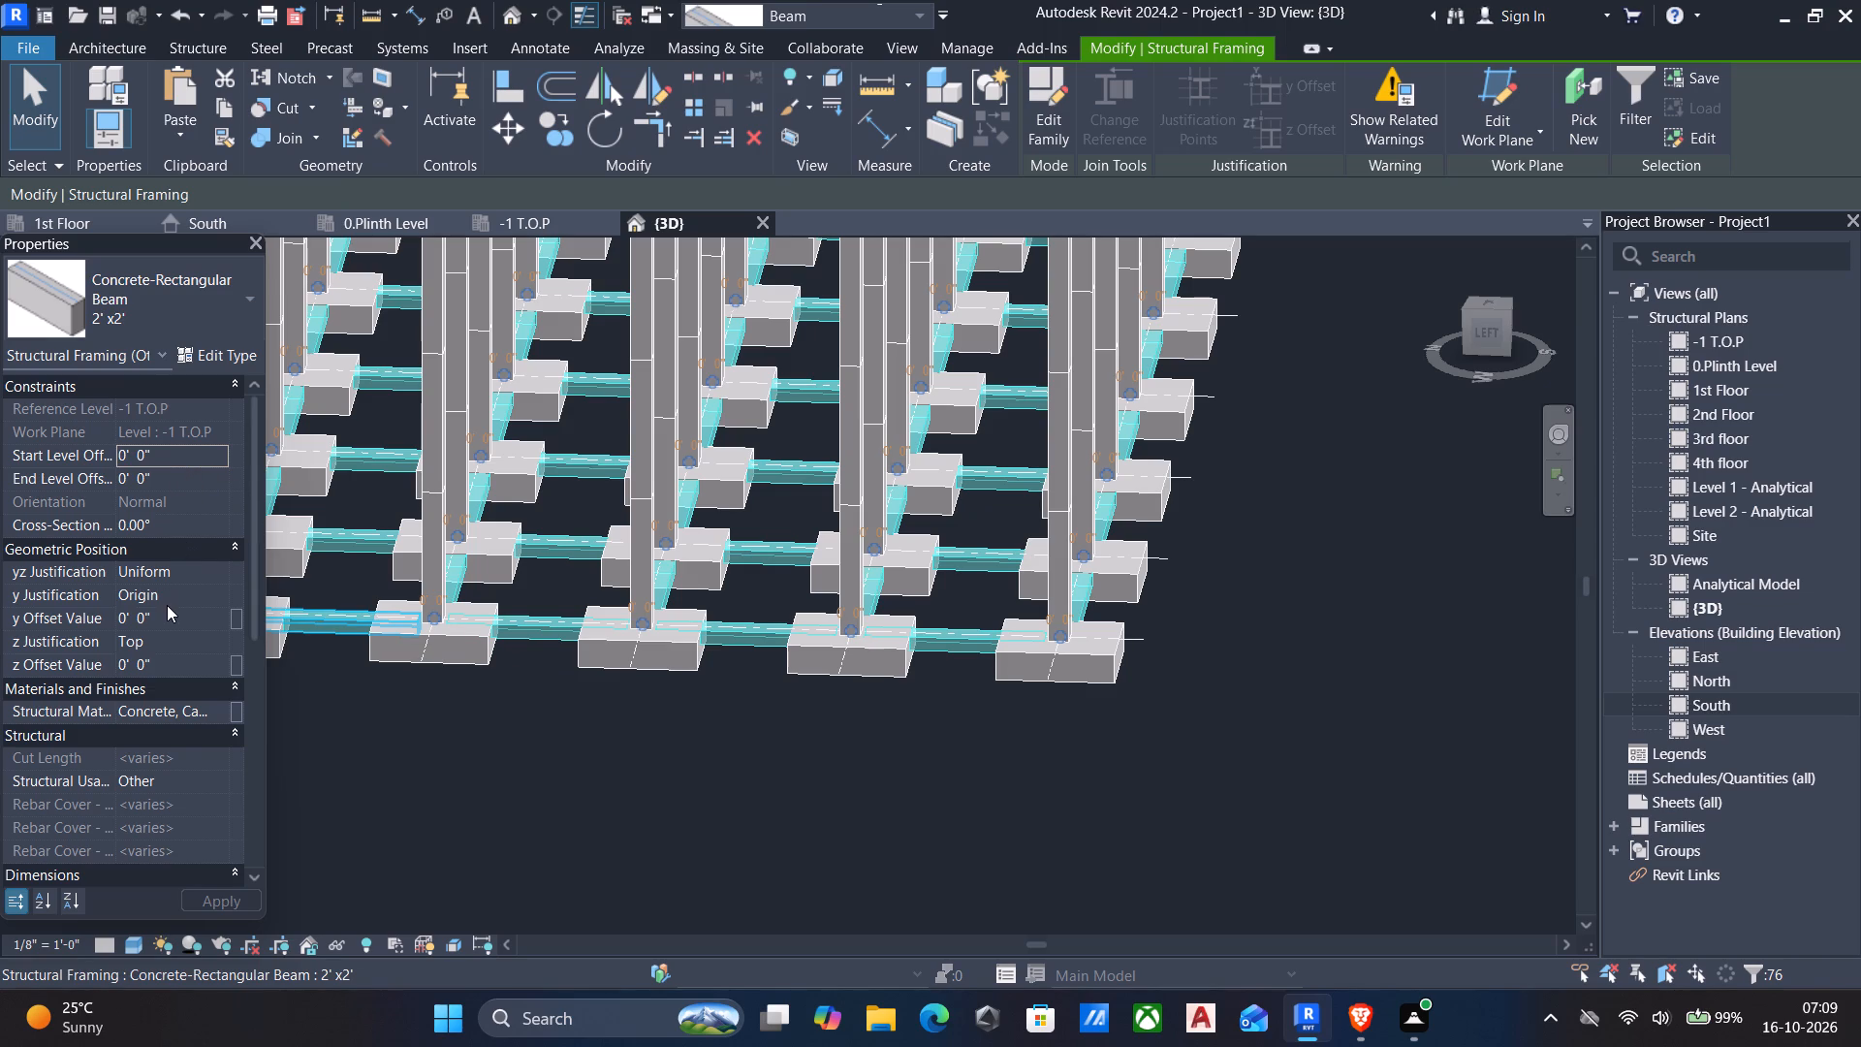
{"action": "scroll", "coordinate": [156, 608], "scroll_direction": "down", "scroll_amount": 4}
{"action": "scroll", "coordinate": [145, 629], "scroll_direction": "up", "scroll_amount": 7}
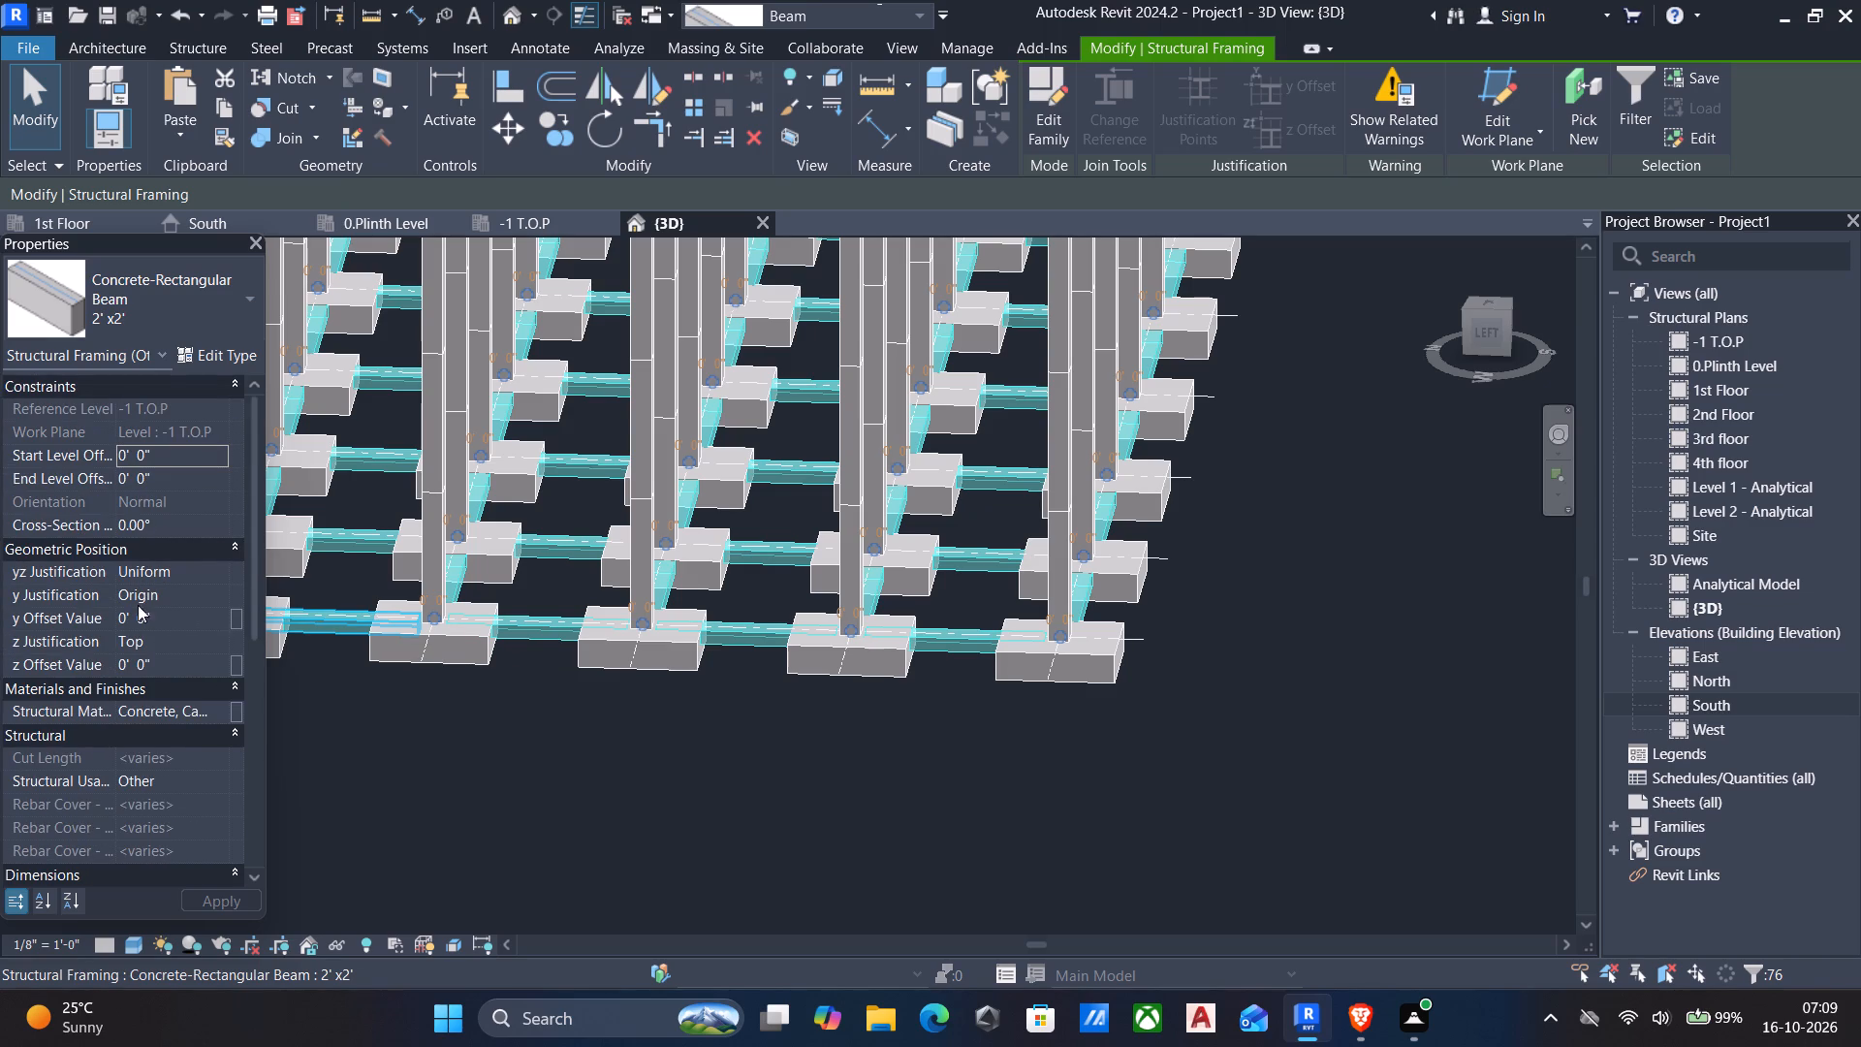
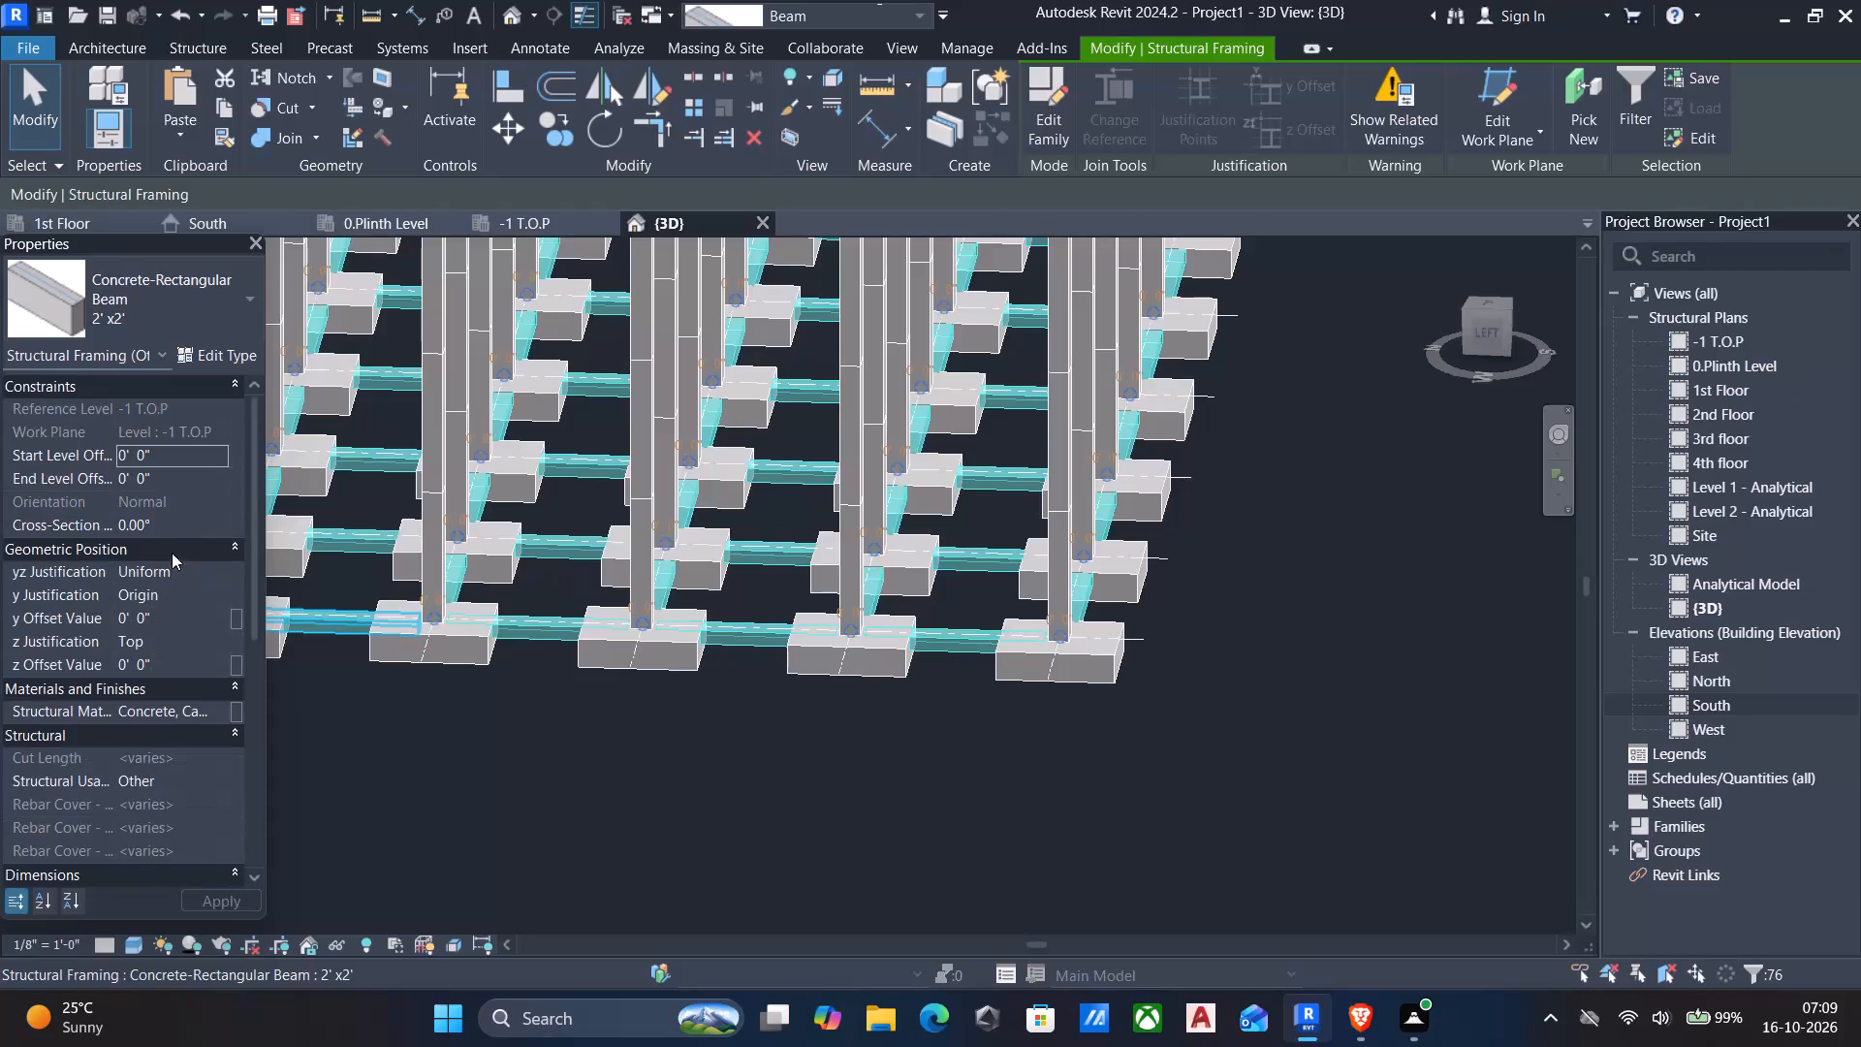
Set both the end and start level offsets of all selected 2' x2' beams to 9'.
{"action": "left_click", "coordinate": [200, 476]}
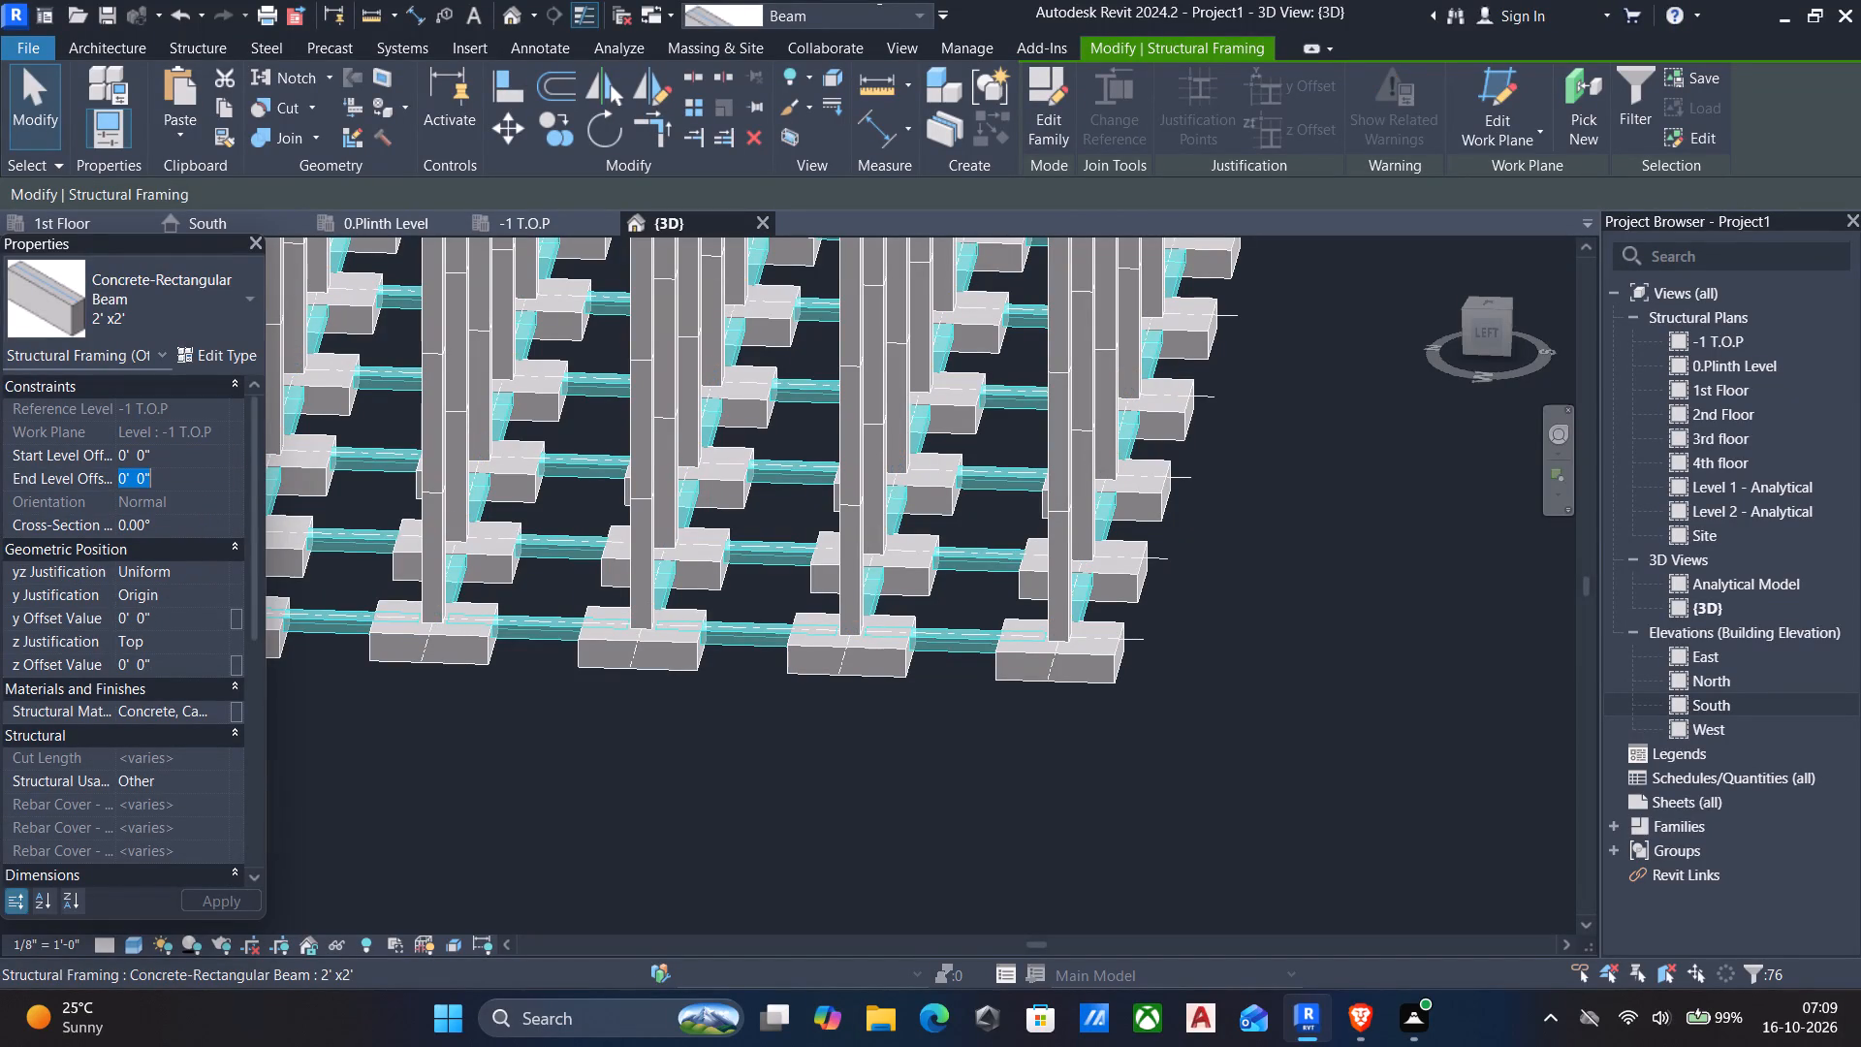
{"action": "type", "text": "9'"}
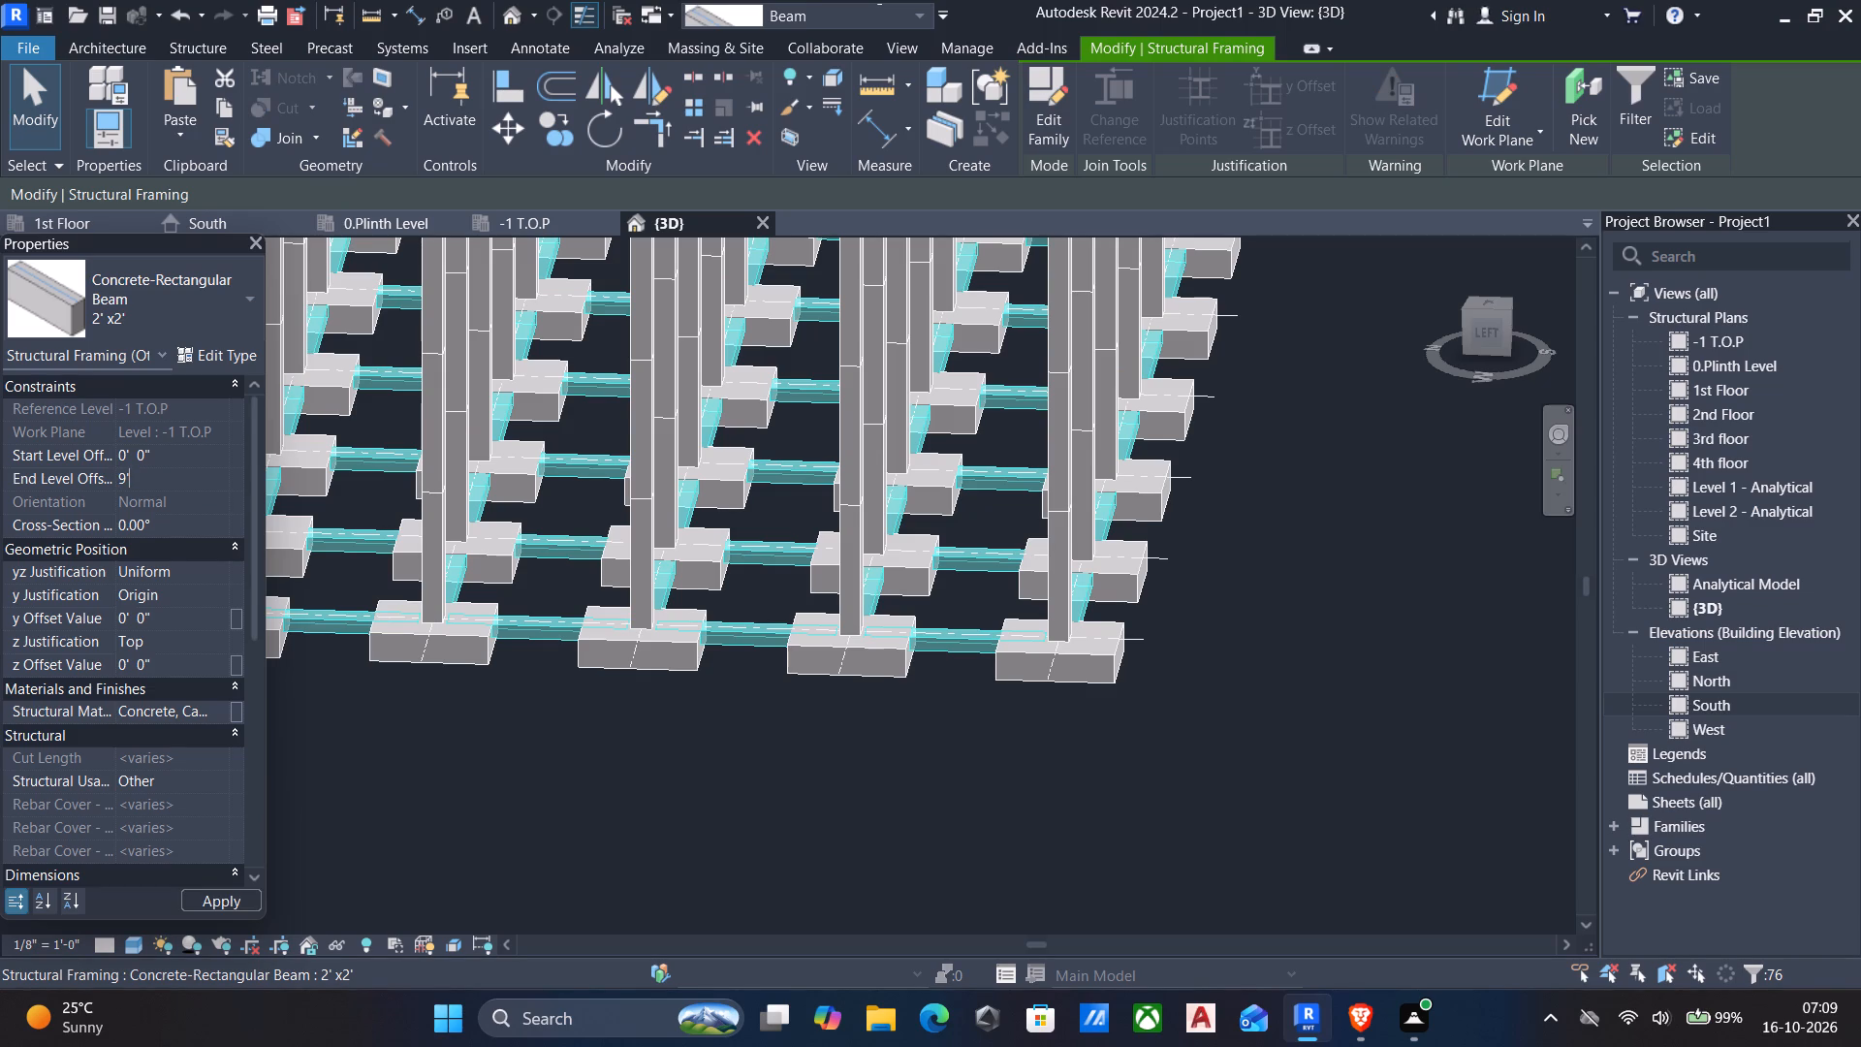
{"action": "left_click", "coordinate": [210, 899]}
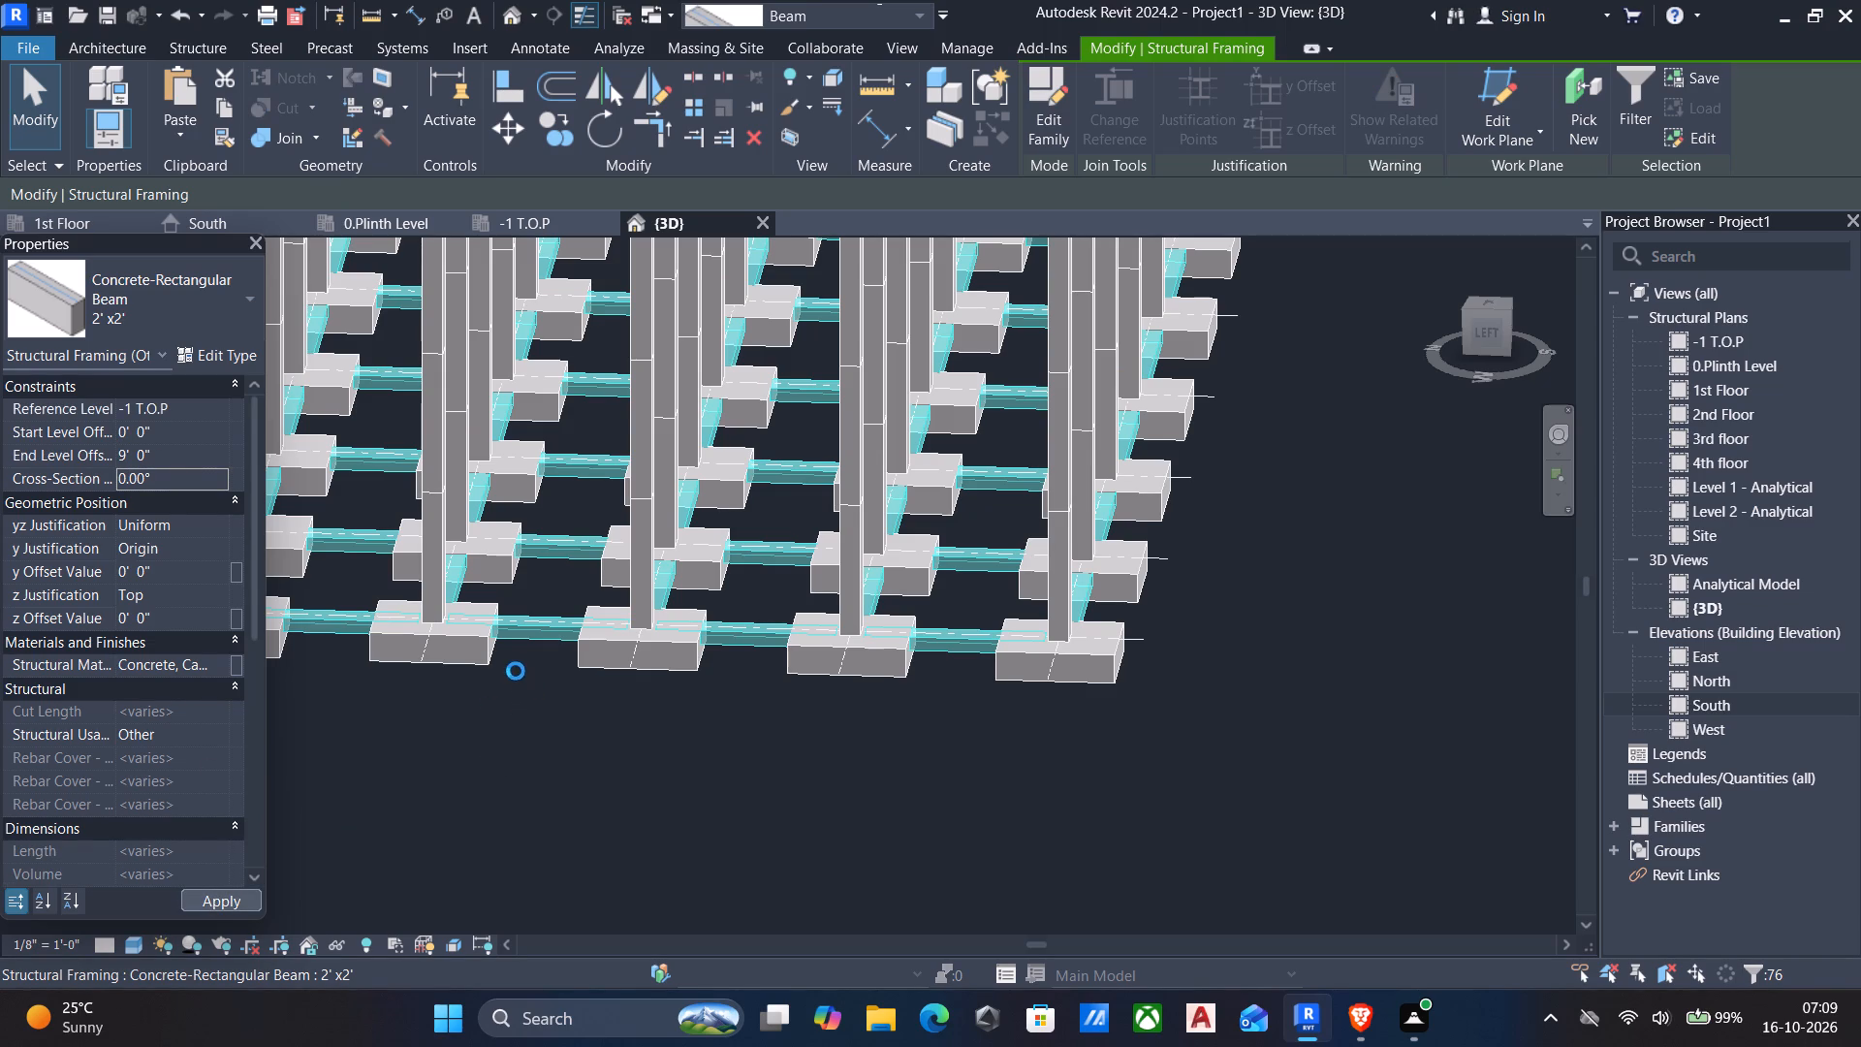
{"action": "scroll", "coordinate": [555, 686], "scroll_direction": "down", "scroll_amount": 3}
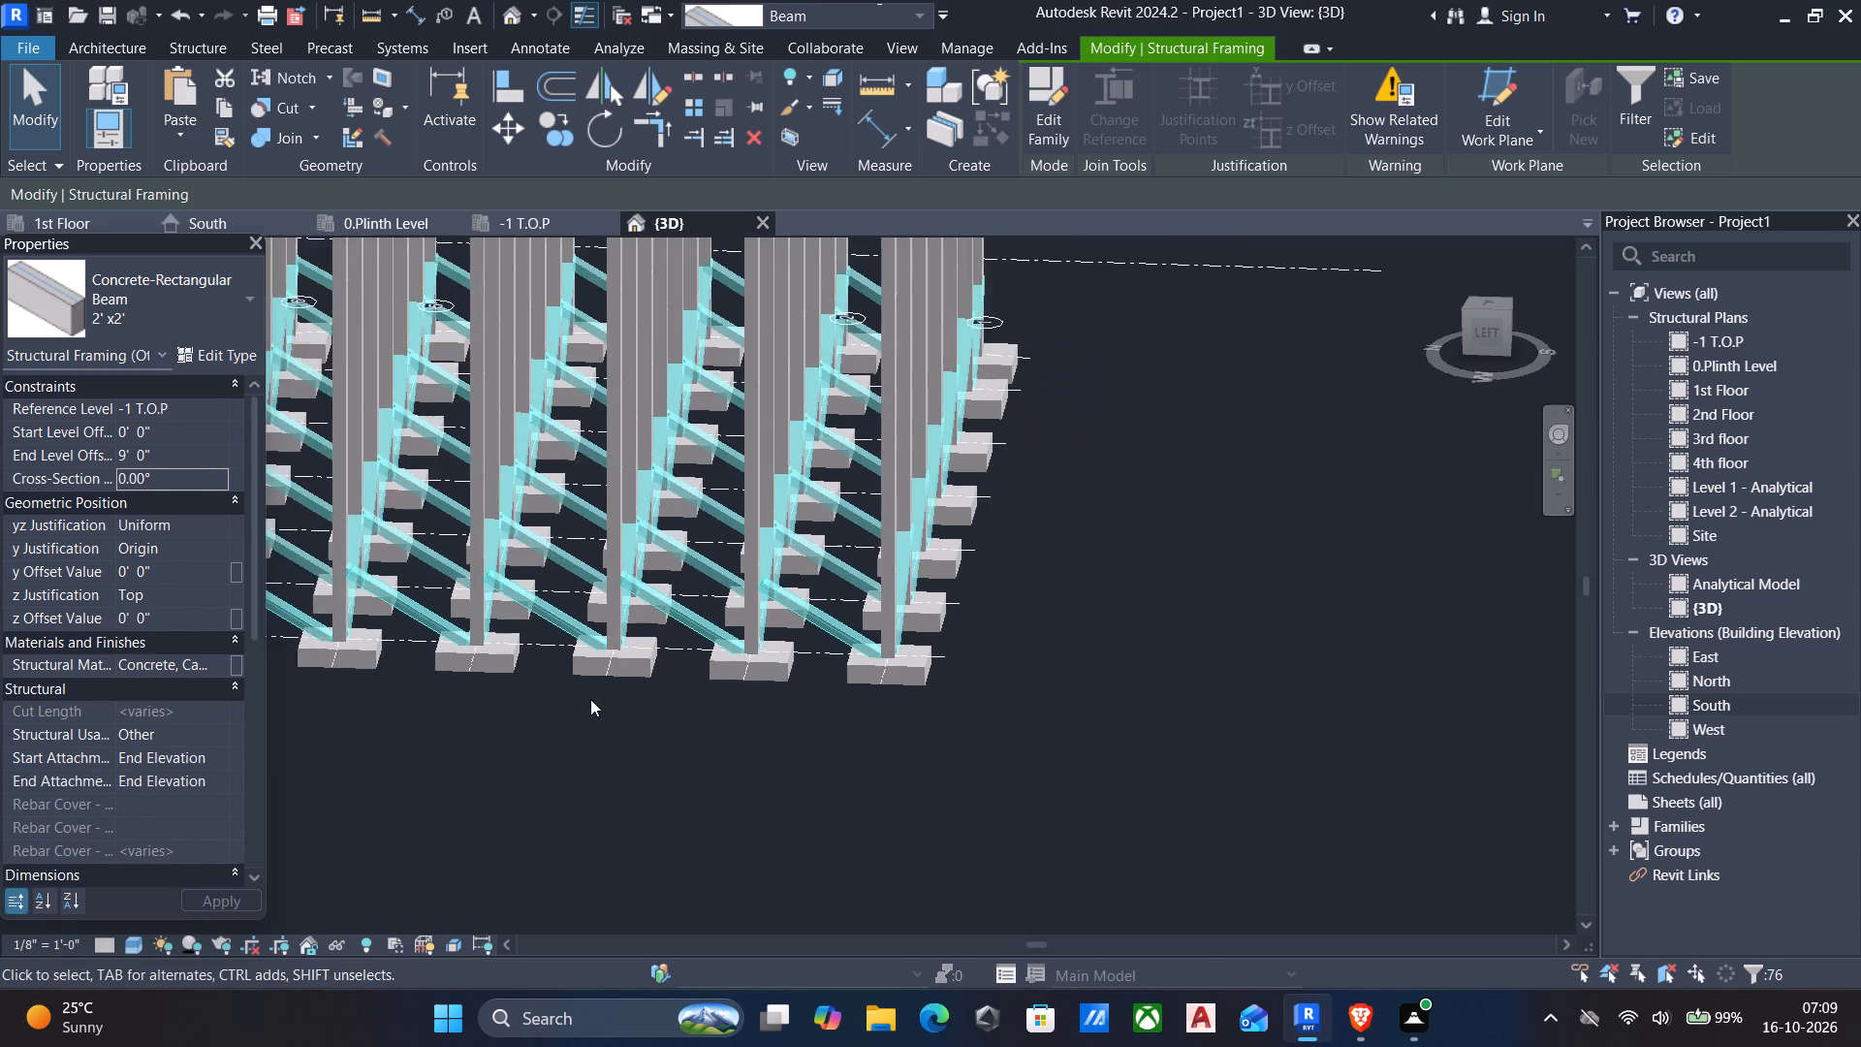
{"action": "scroll", "coordinate": [634, 685], "scroll_direction": "down", "scroll_amount": 3}
{"action": "middle_click_drag", "start_coordinate": [643, 678], "coordinate": [795, 716]}
{"action": "middle_click_drag", "start_coordinate": [800, 702], "coordinate": [910, 686], "text": "shift"}
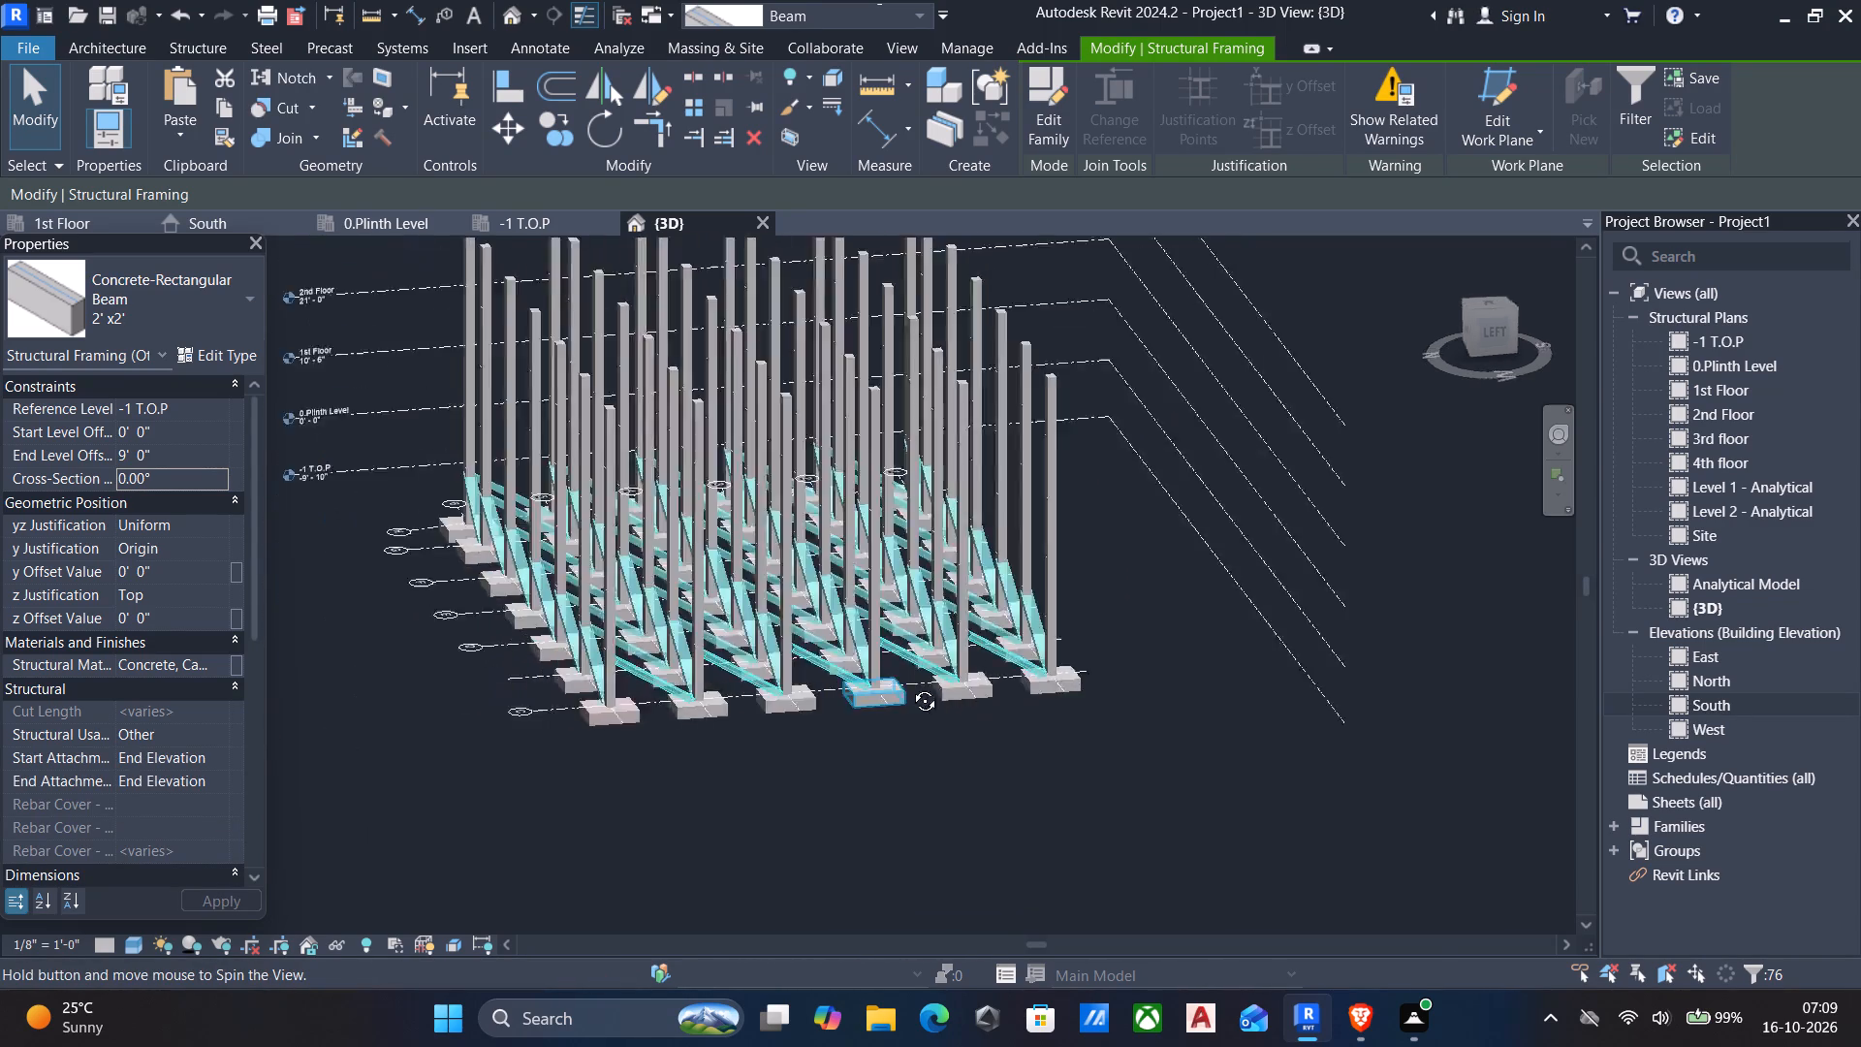
{"action": "middle_click_drag", "start_coordinate": [910, 686], "coordinate": [930, 527], "text": "shift"}
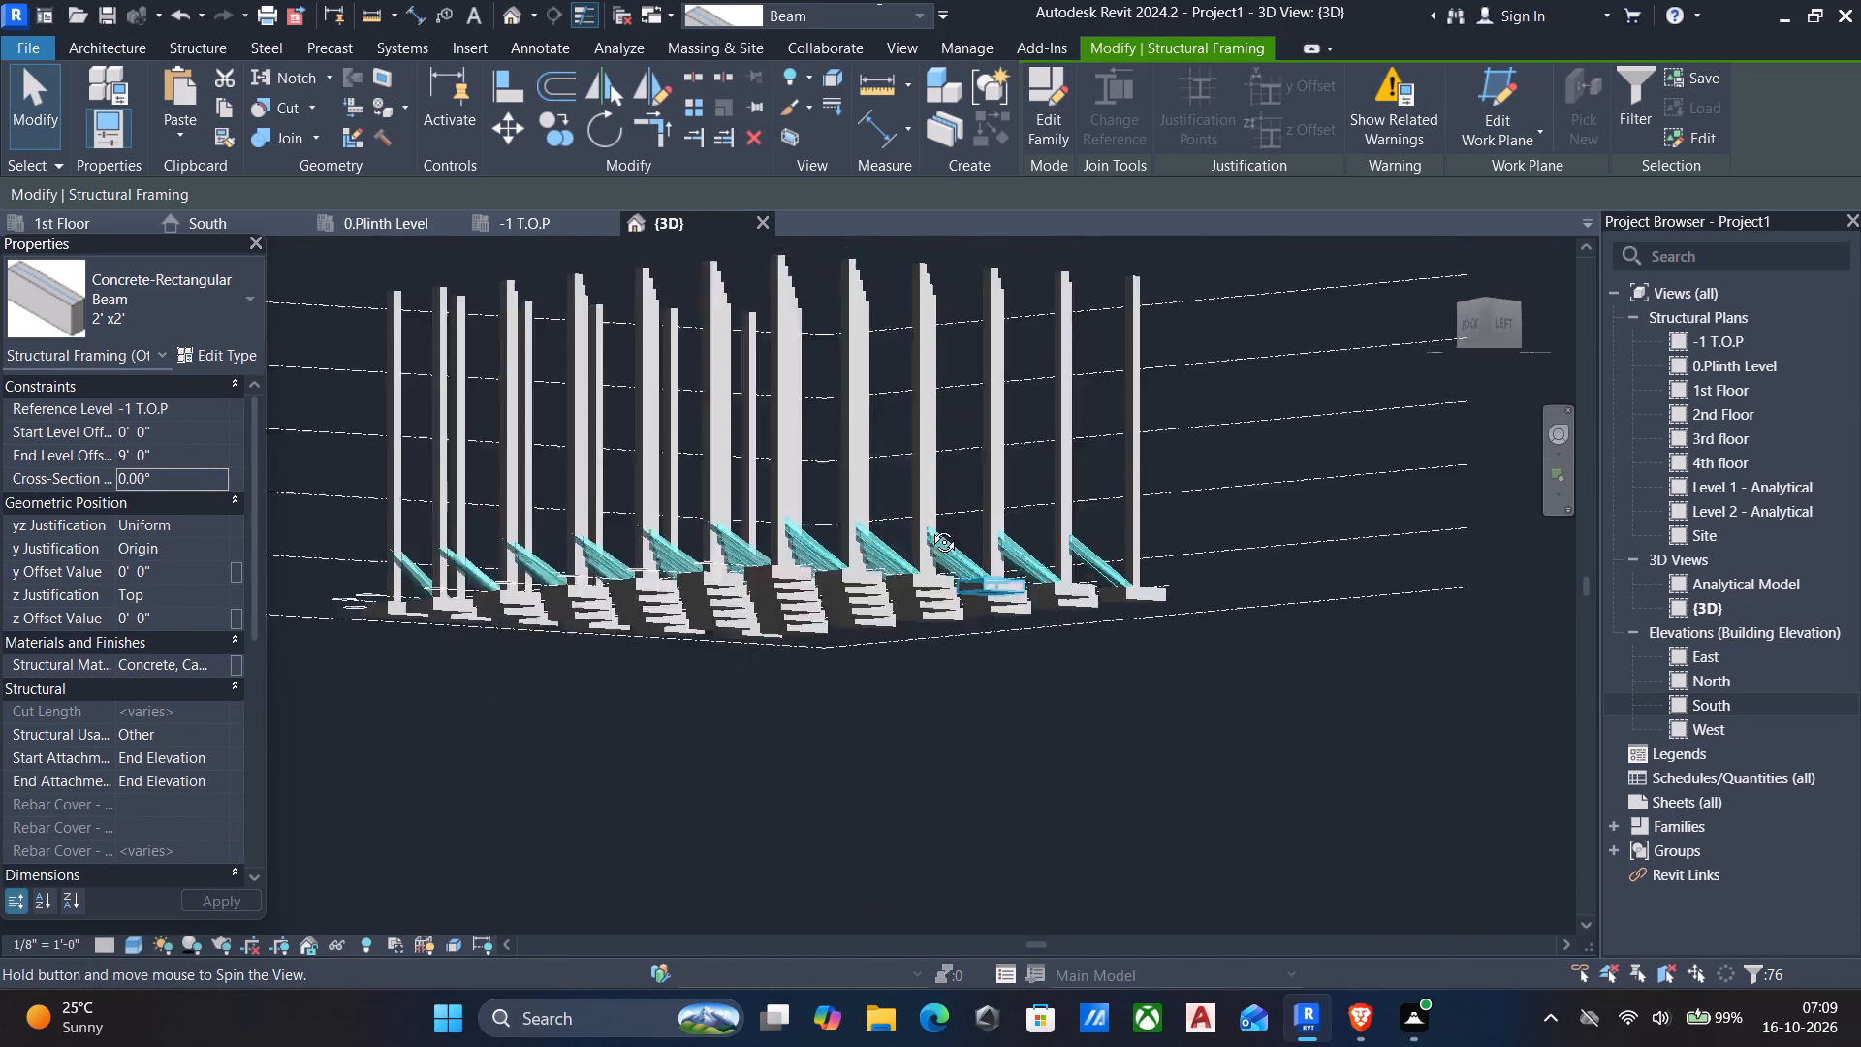
{"action": "middle_click_drag", "start_coordinate": [930, 527], "coordinate": [781, 593], "text": "shift"}
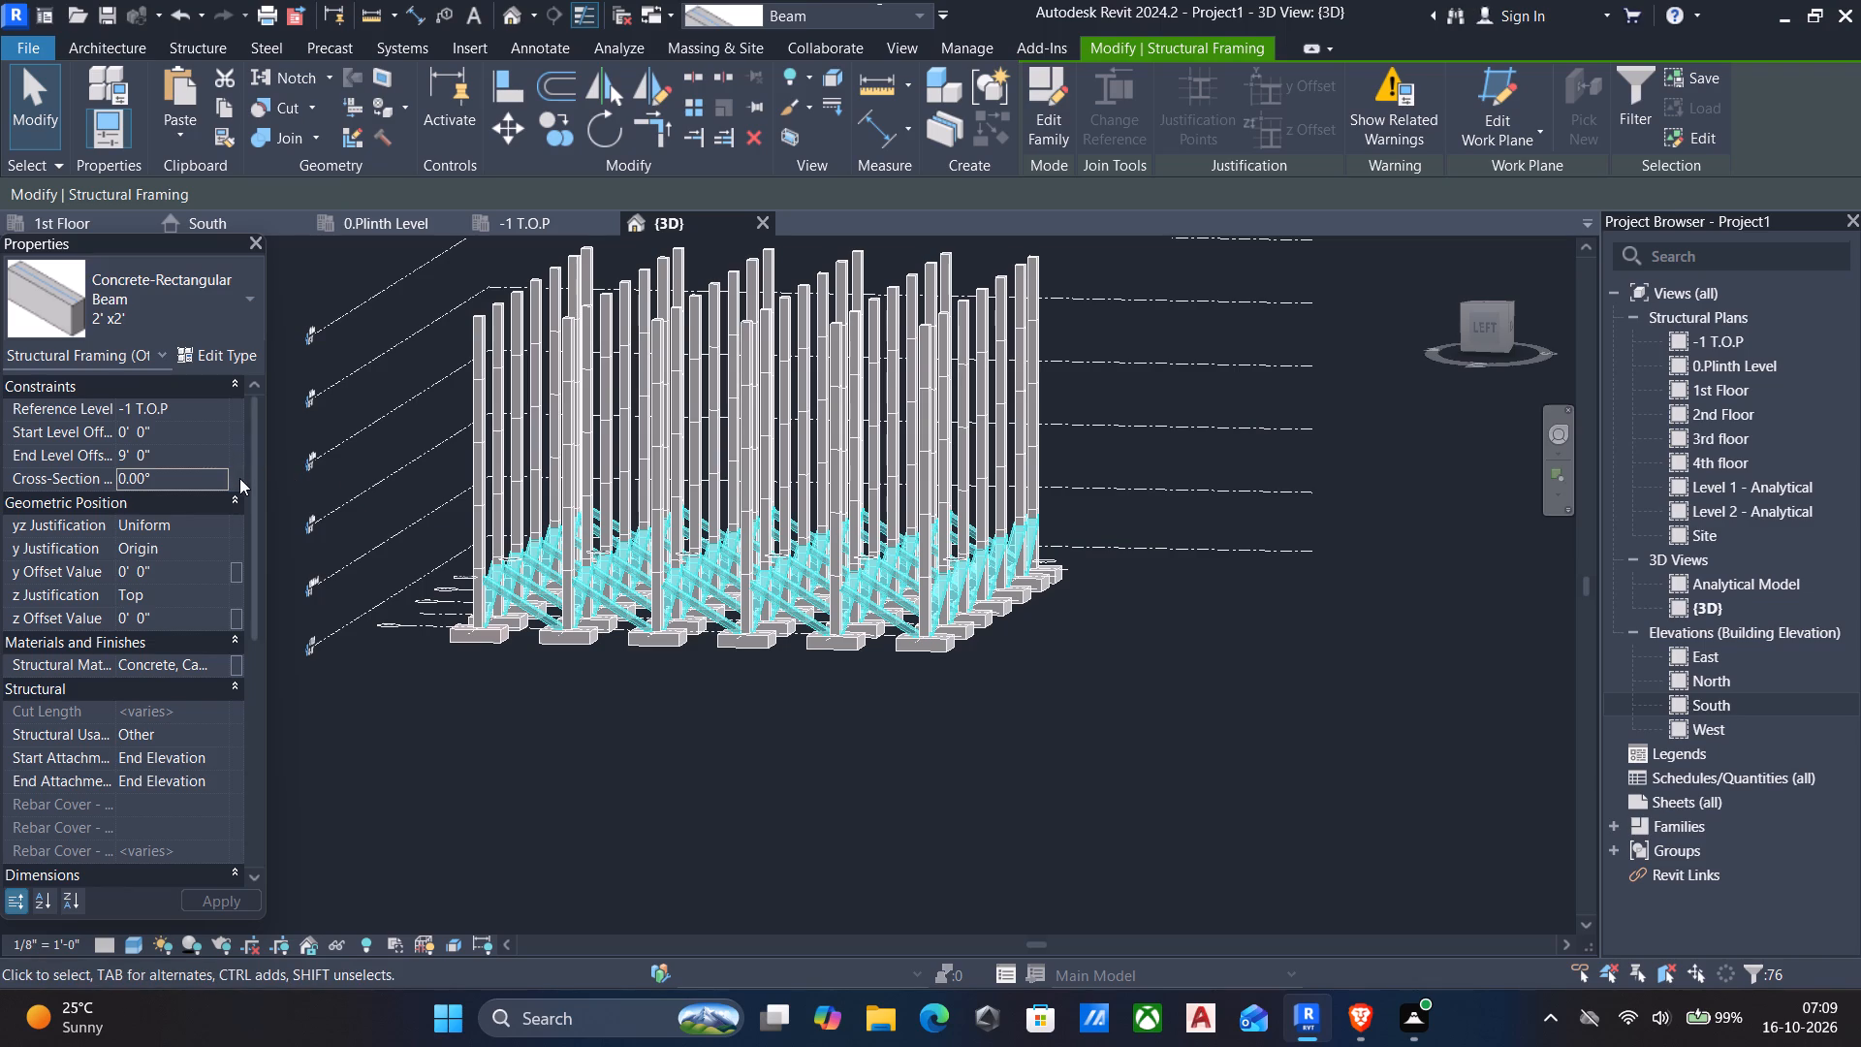
{"action": "left_click", "coordinate": [193, 422]}
{"action": "type", "text": "9'"}
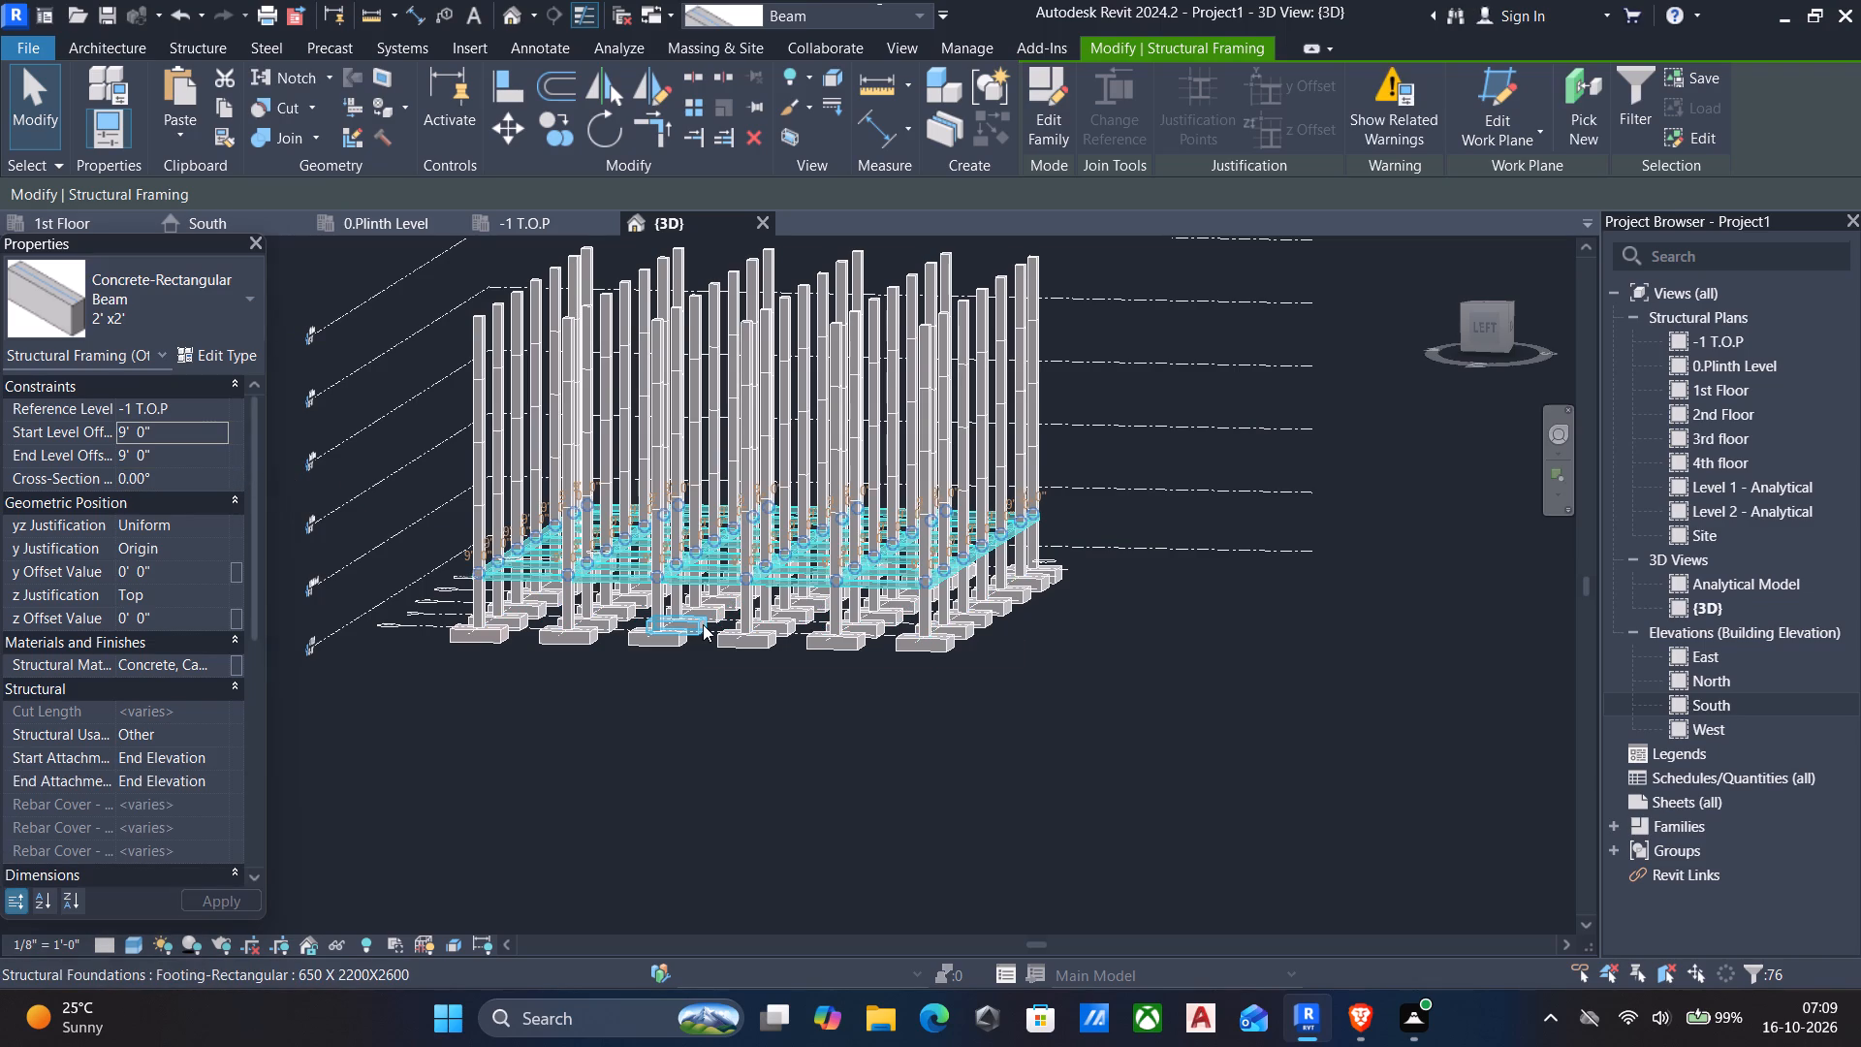
{"action": "scroll", "coordinate": [665, 664], "scroll_direction": "up", "scroll_amount": 4}
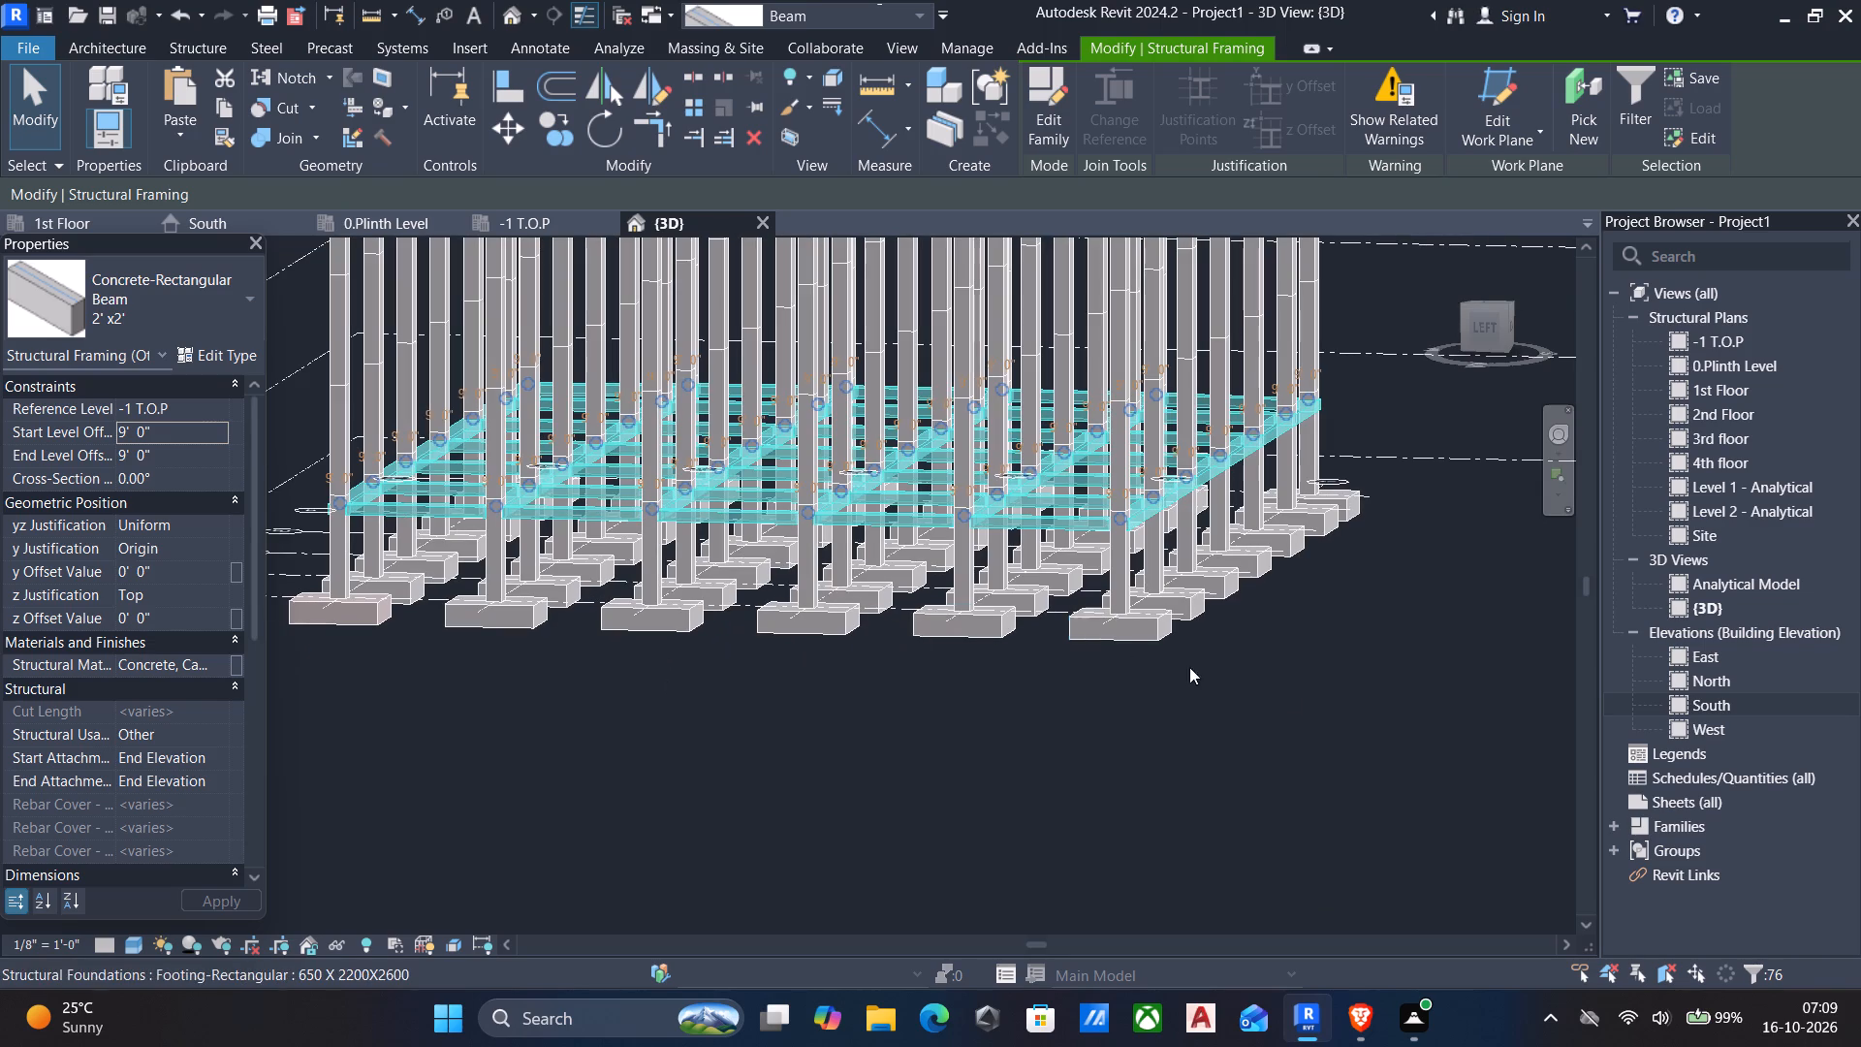
In the South elevation, nudge the selected beams up to start and end level offsets of 10' 0", then deselect them.
{"action": "double_click", "coordinate": [1753, 701]}
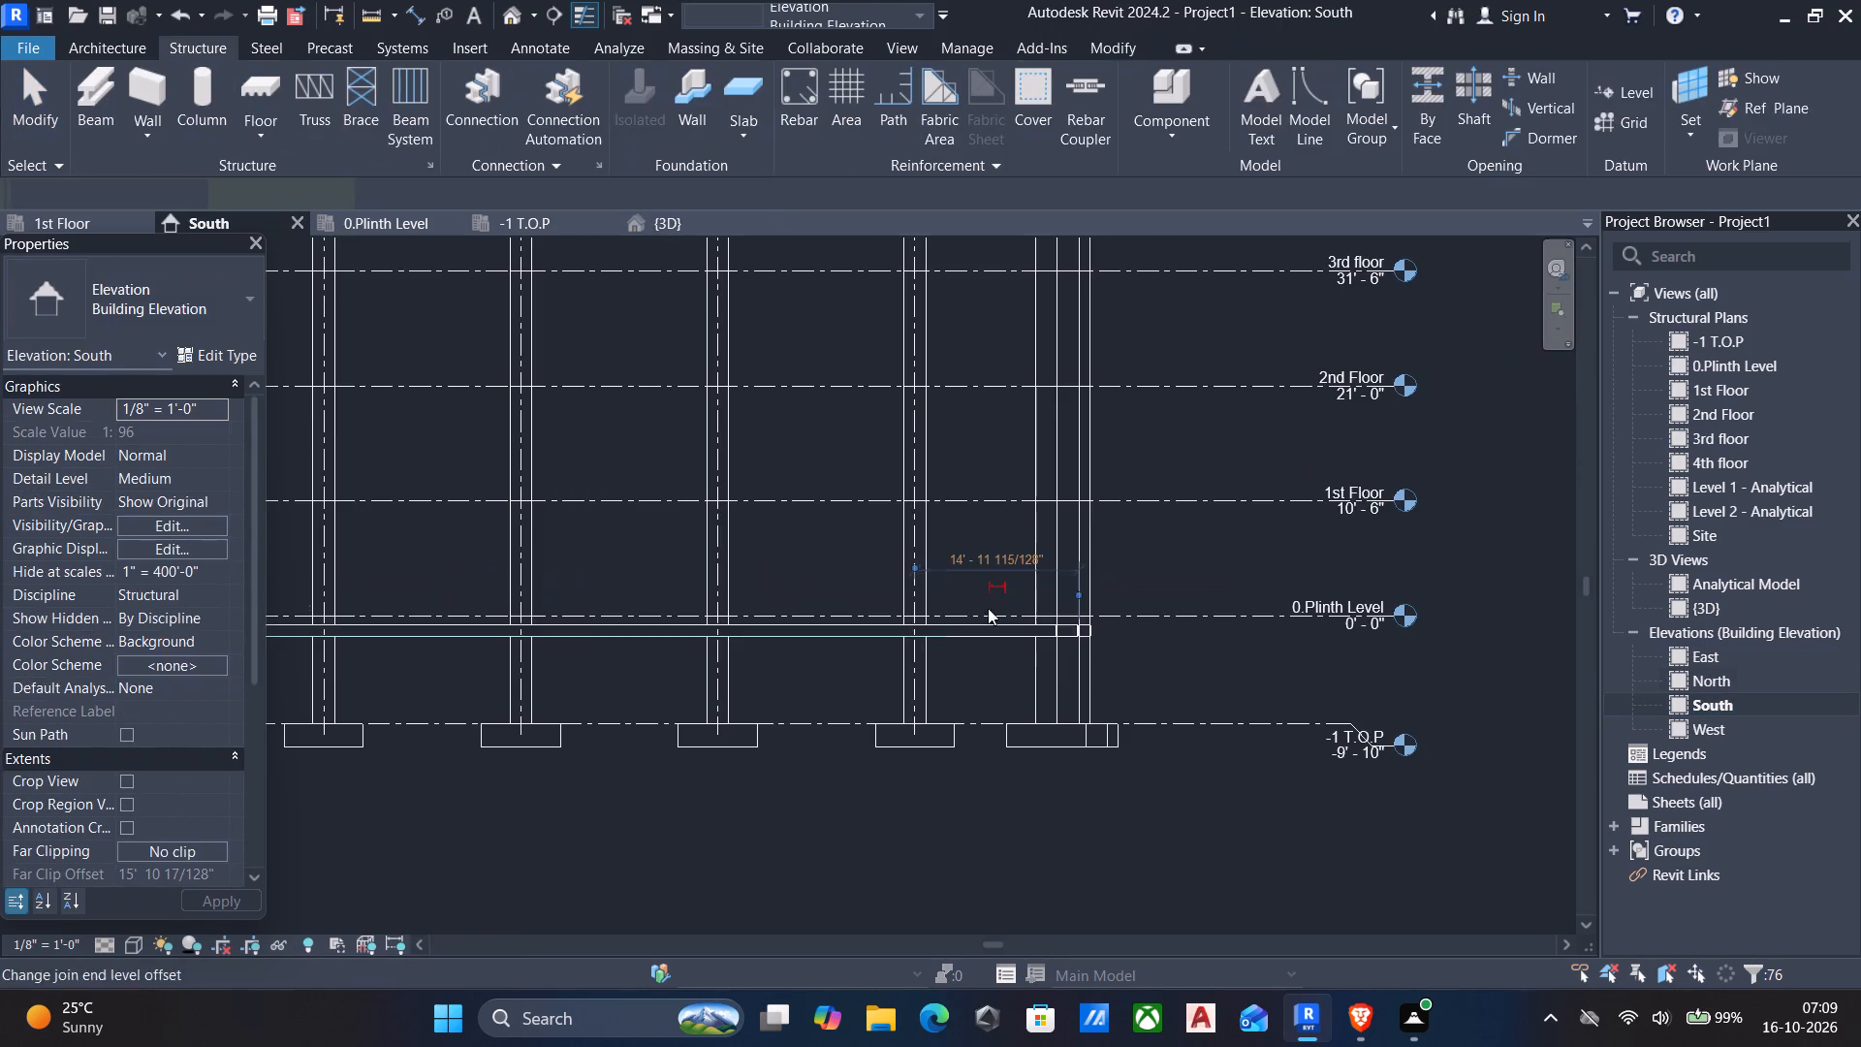
{"action": "middle_click_drag", "start_coordinate": [879, 682], "coordinate": [1009, 614]}
{"action": "scroll", "coordinate": [1009, 615], "scroll_direction": "down", "scroll_amount": 2}
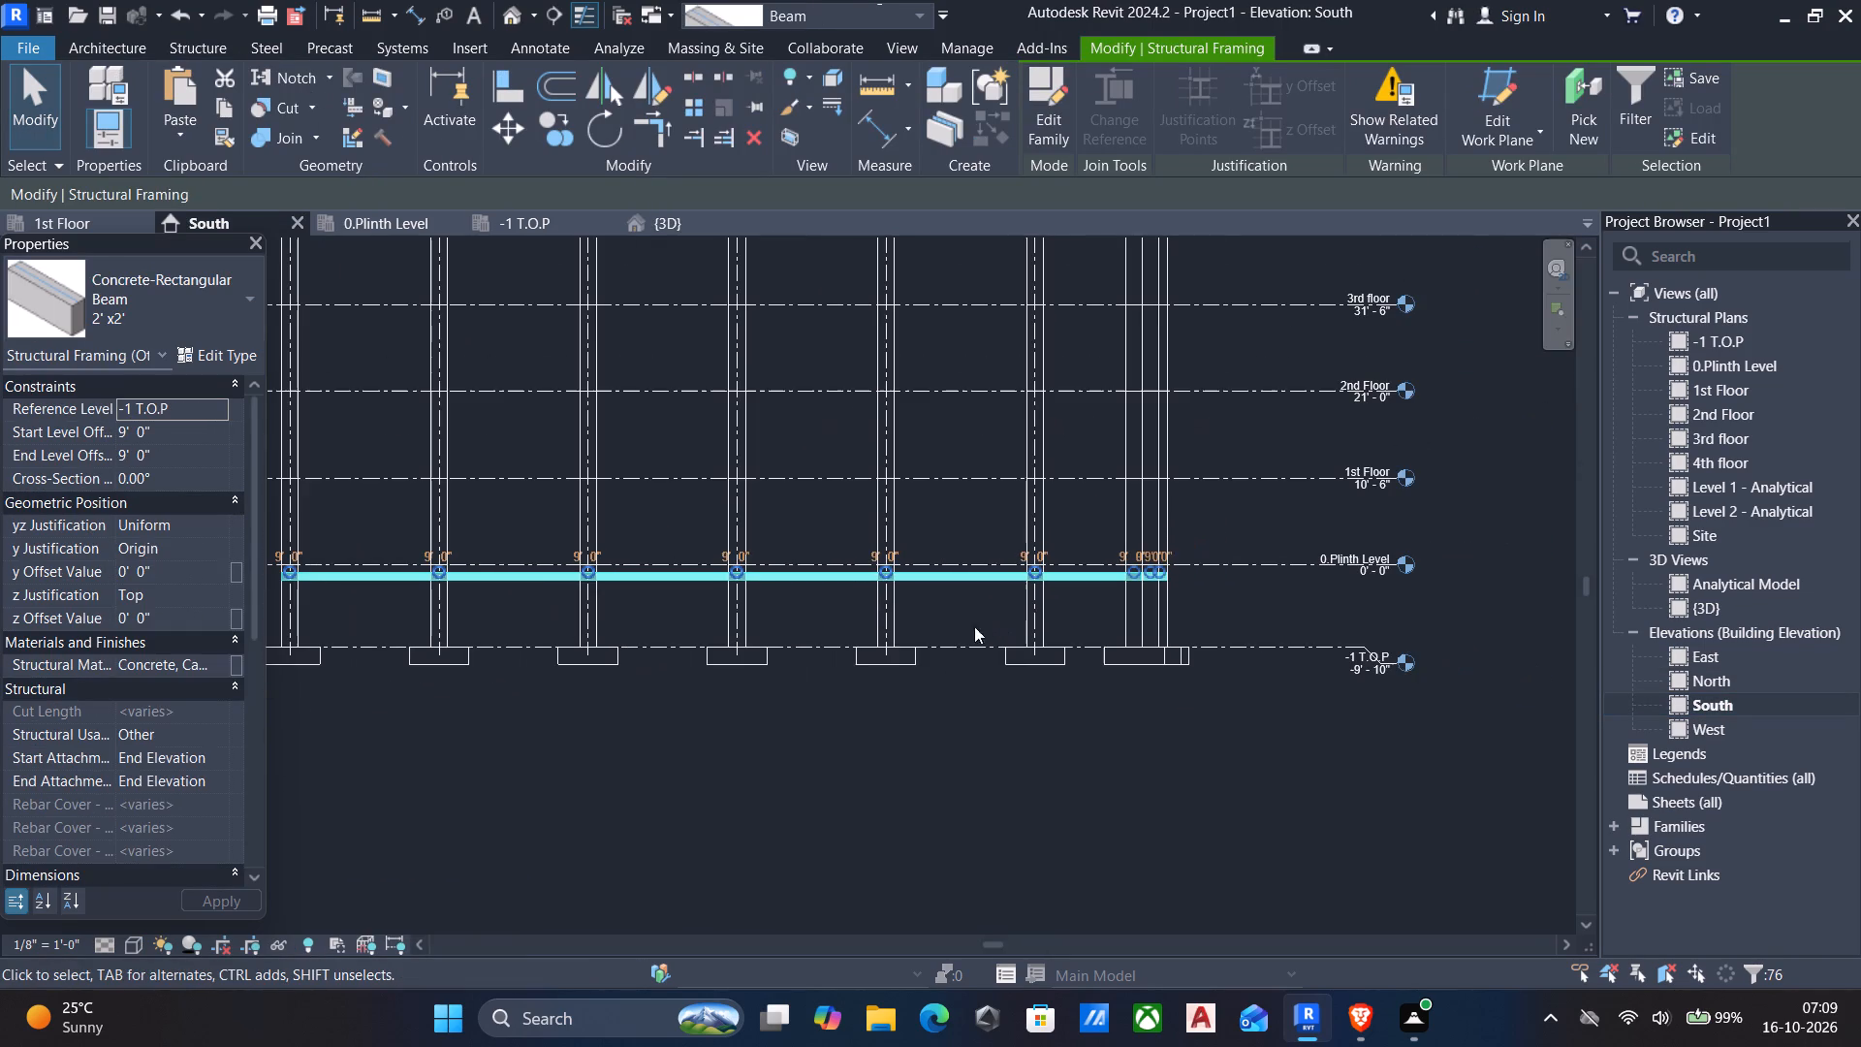
{"action": "key", "text": "Up"}
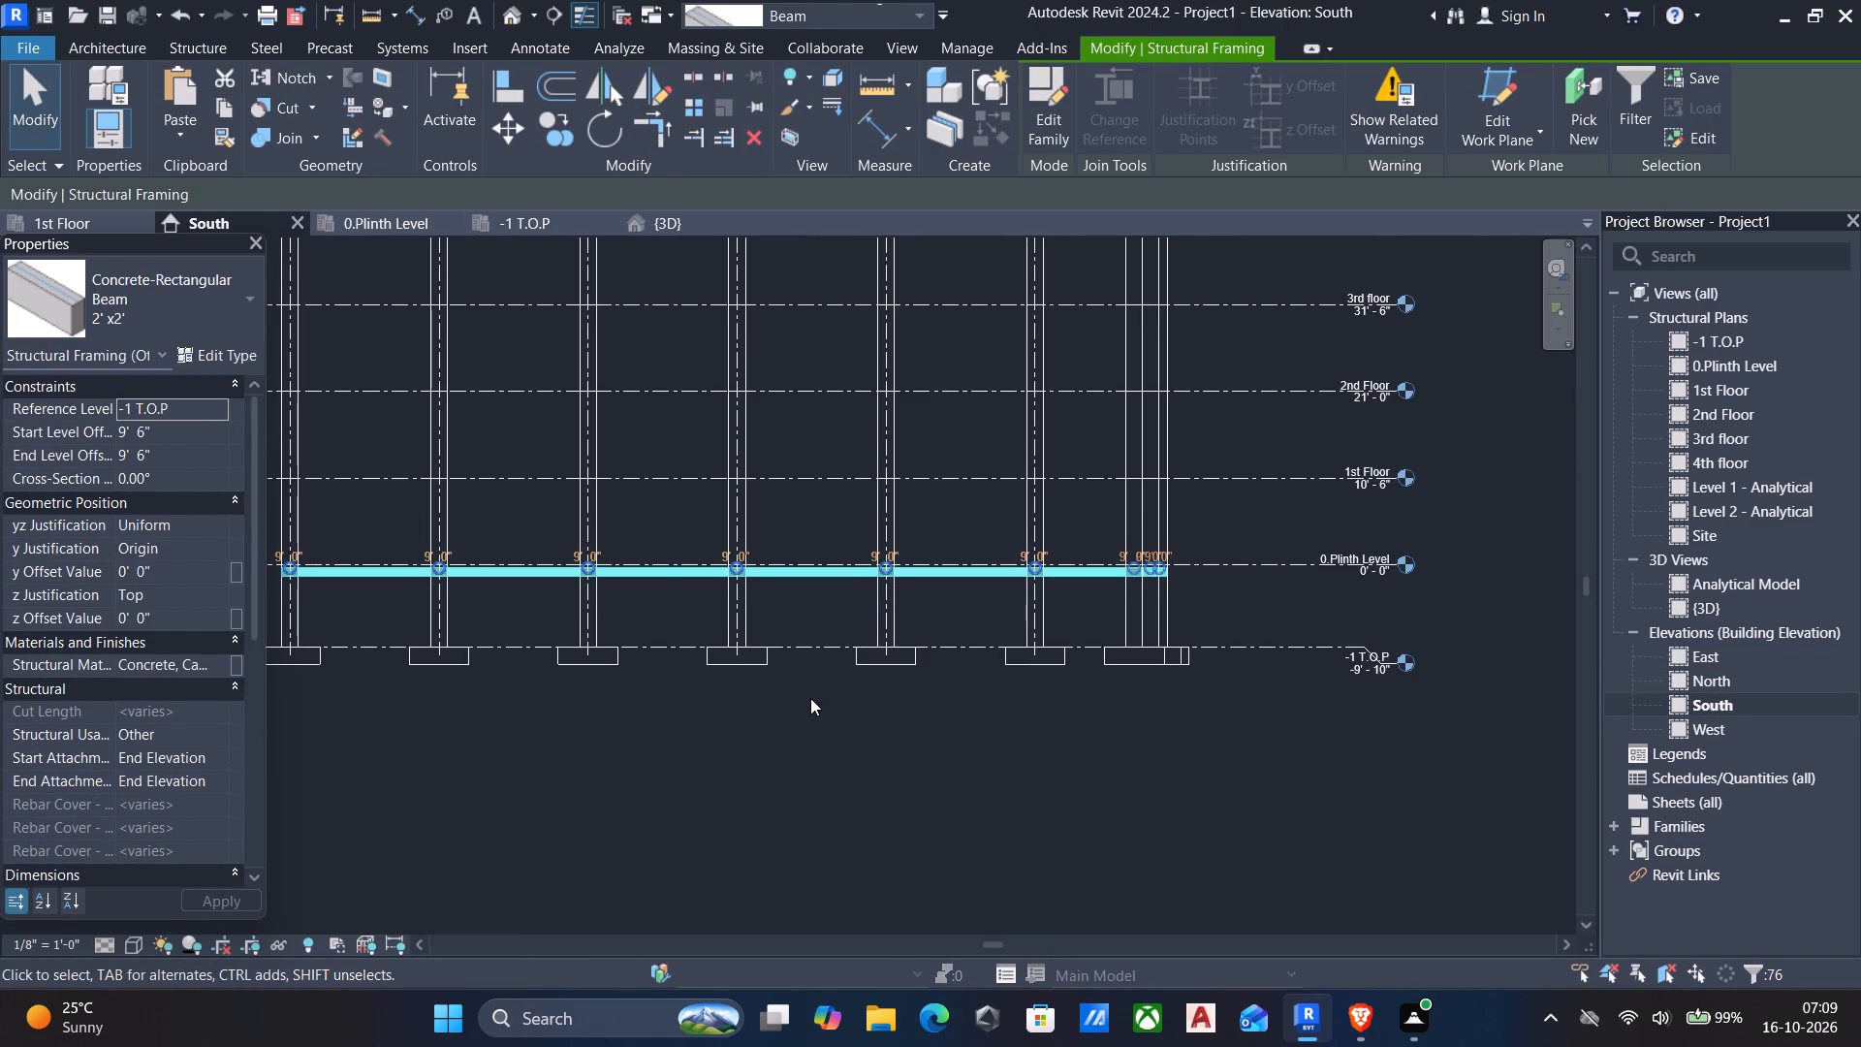
{"action": "key", "text": "Up"}
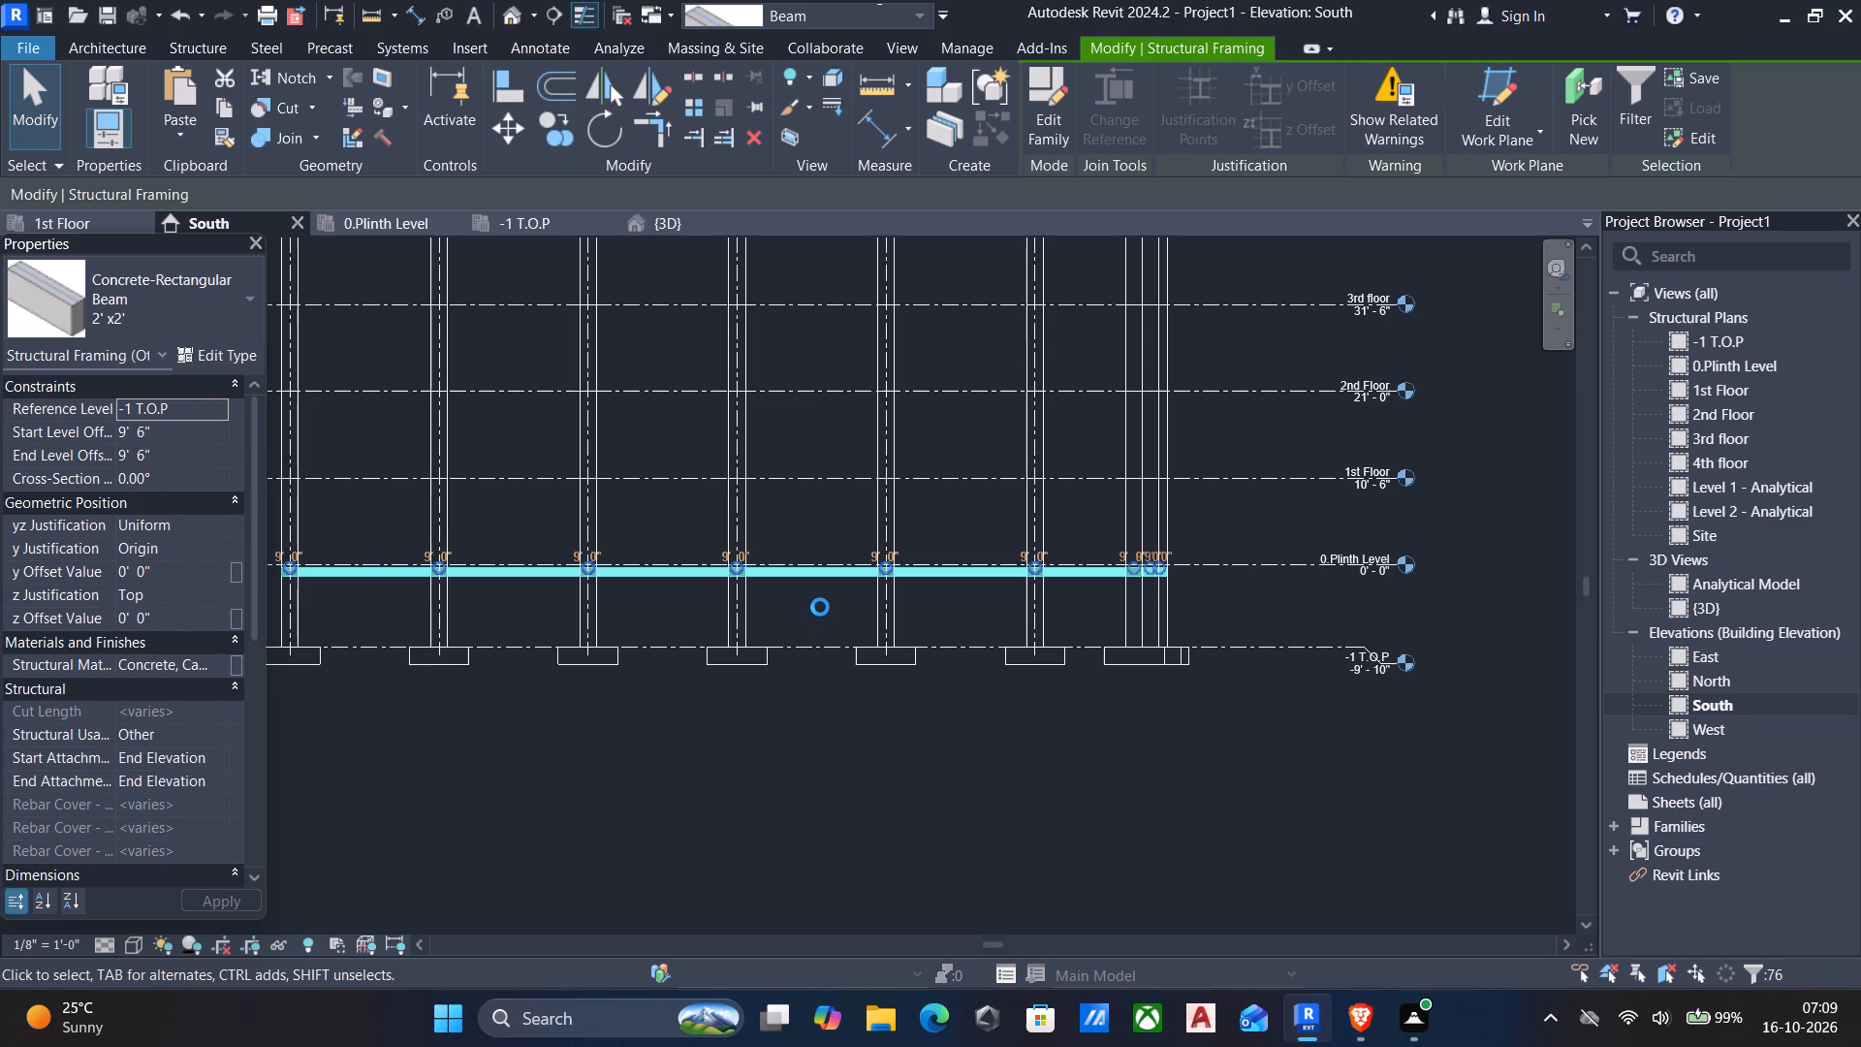
{"action": "scroll", "coordinate": [821, 605], "scroll_direction": "up", "scroll_amount": 3}
{"action": "scroll", "coordinate": [932, 591], "scroll_direction": "down", "scroll_amount": 2}
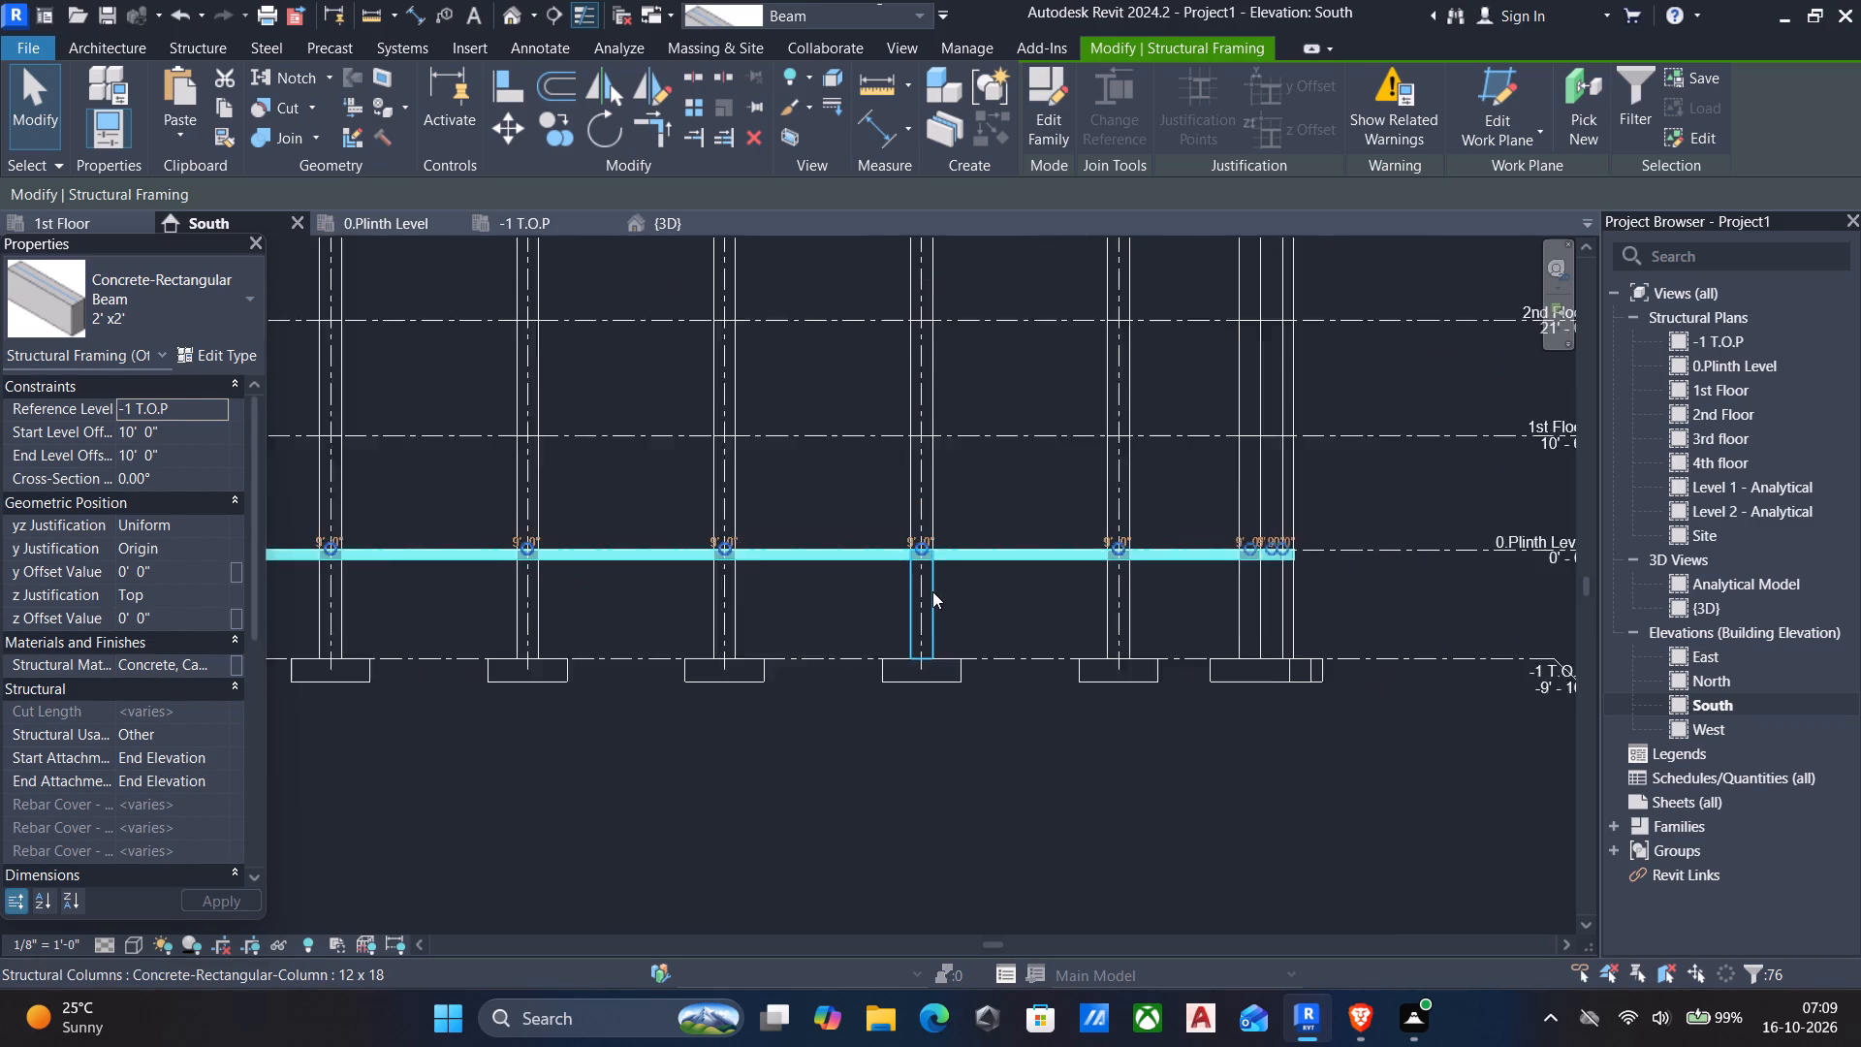
{"action": "middle_click_drag", "start_coordinate": [889, 630], "coordinate": [1011, 663]}
{"action": "scroll", "coordinate": [1011, 663], "scroll_direction": "down", "scroll_amount": 2}
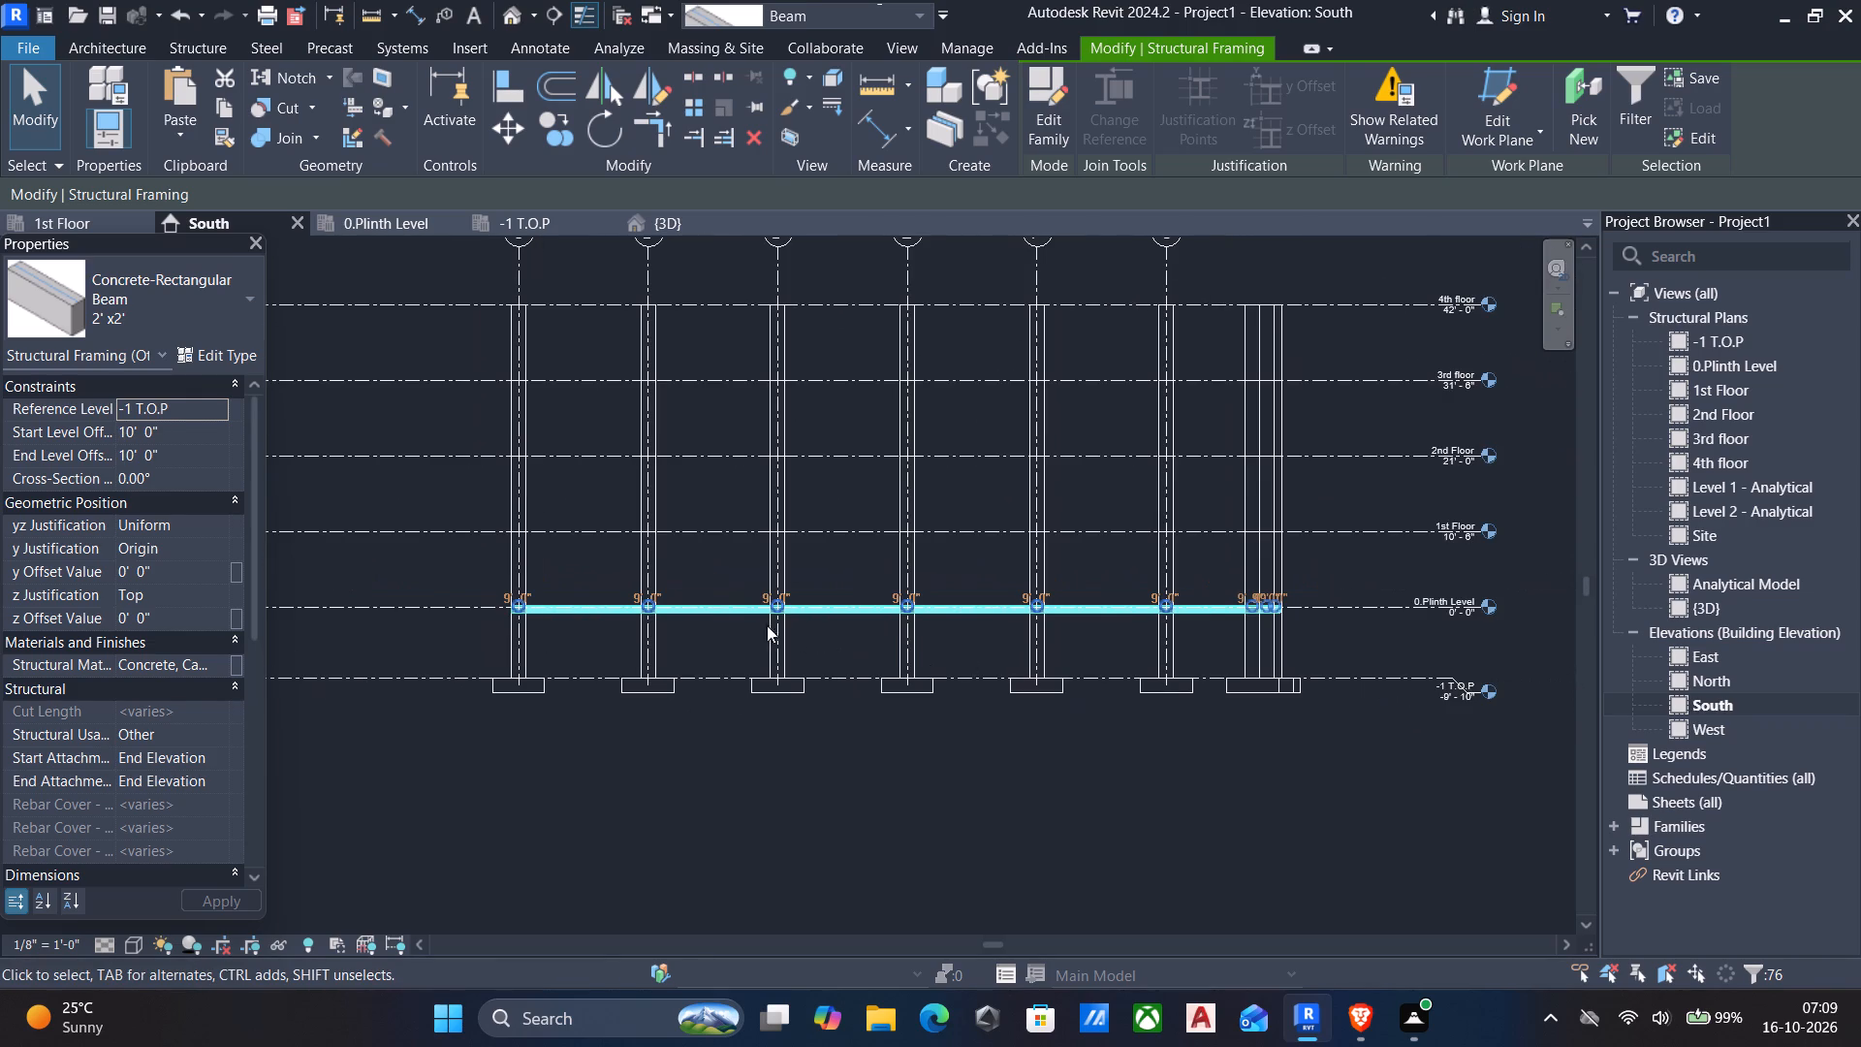
{"action": "key", "text": "Escape"}
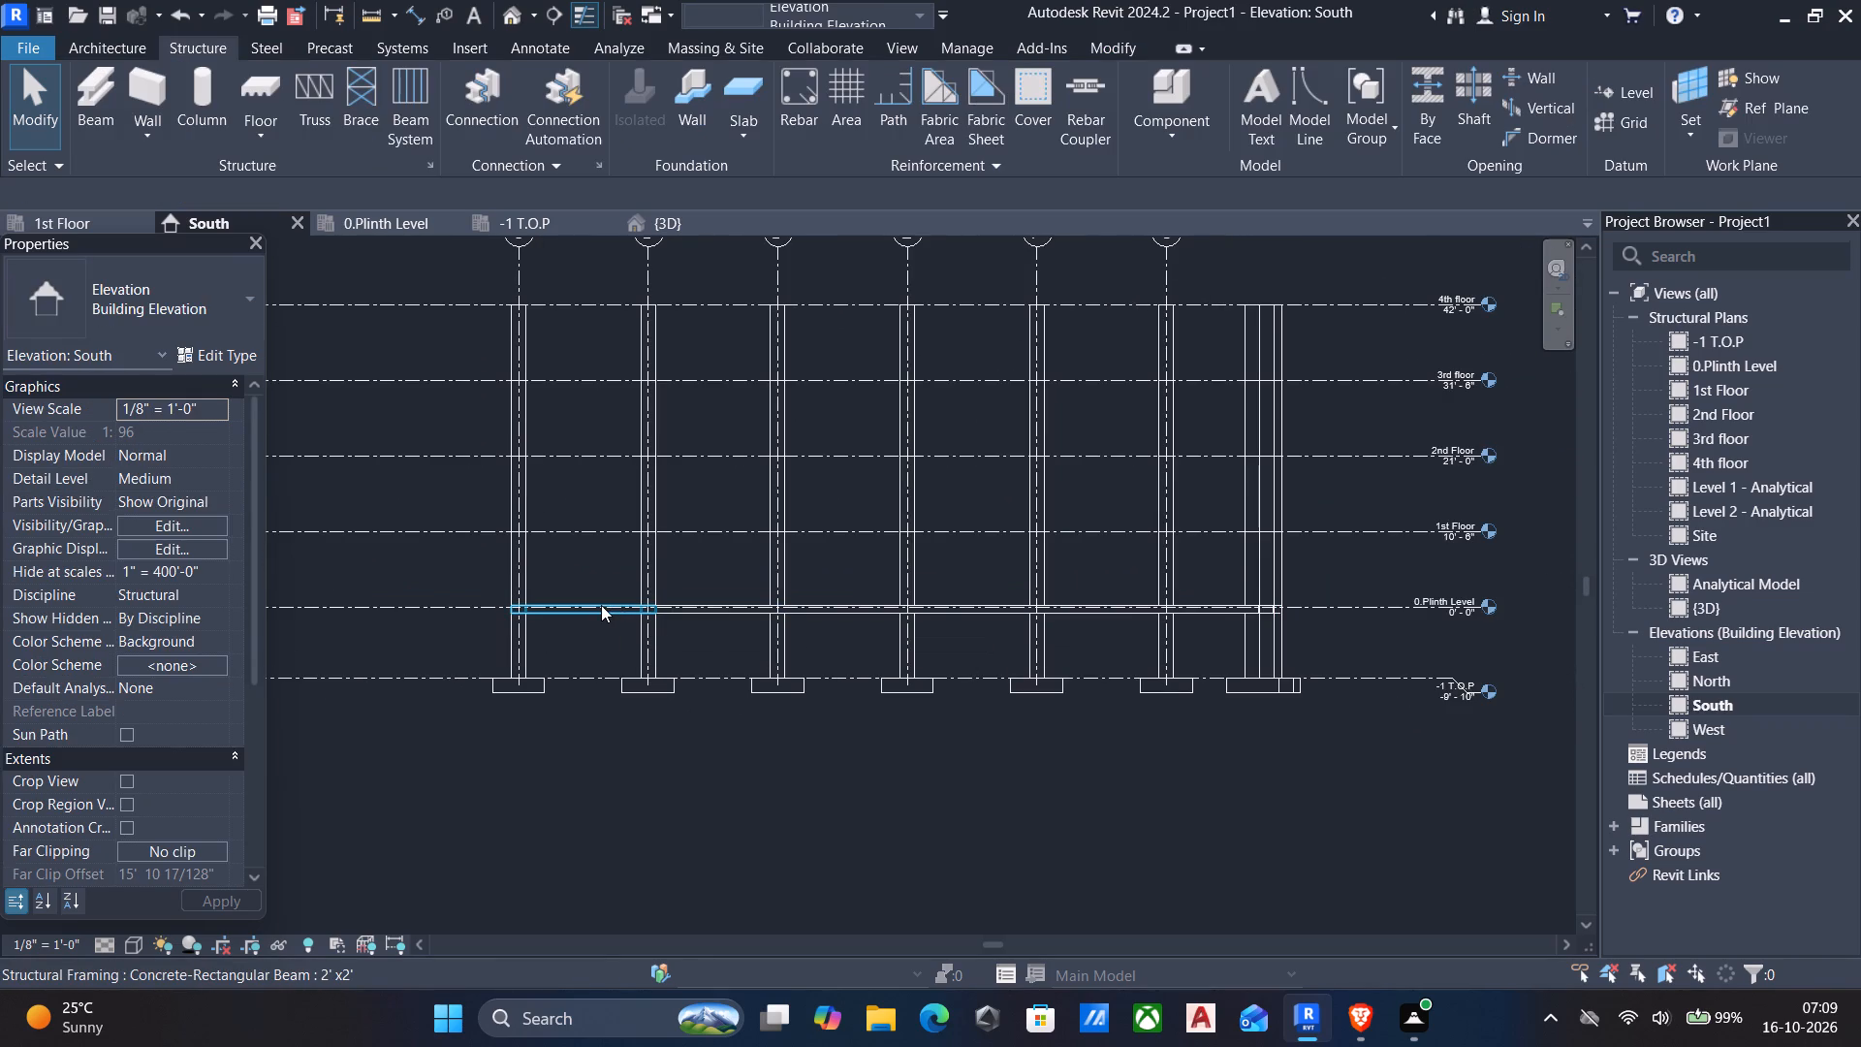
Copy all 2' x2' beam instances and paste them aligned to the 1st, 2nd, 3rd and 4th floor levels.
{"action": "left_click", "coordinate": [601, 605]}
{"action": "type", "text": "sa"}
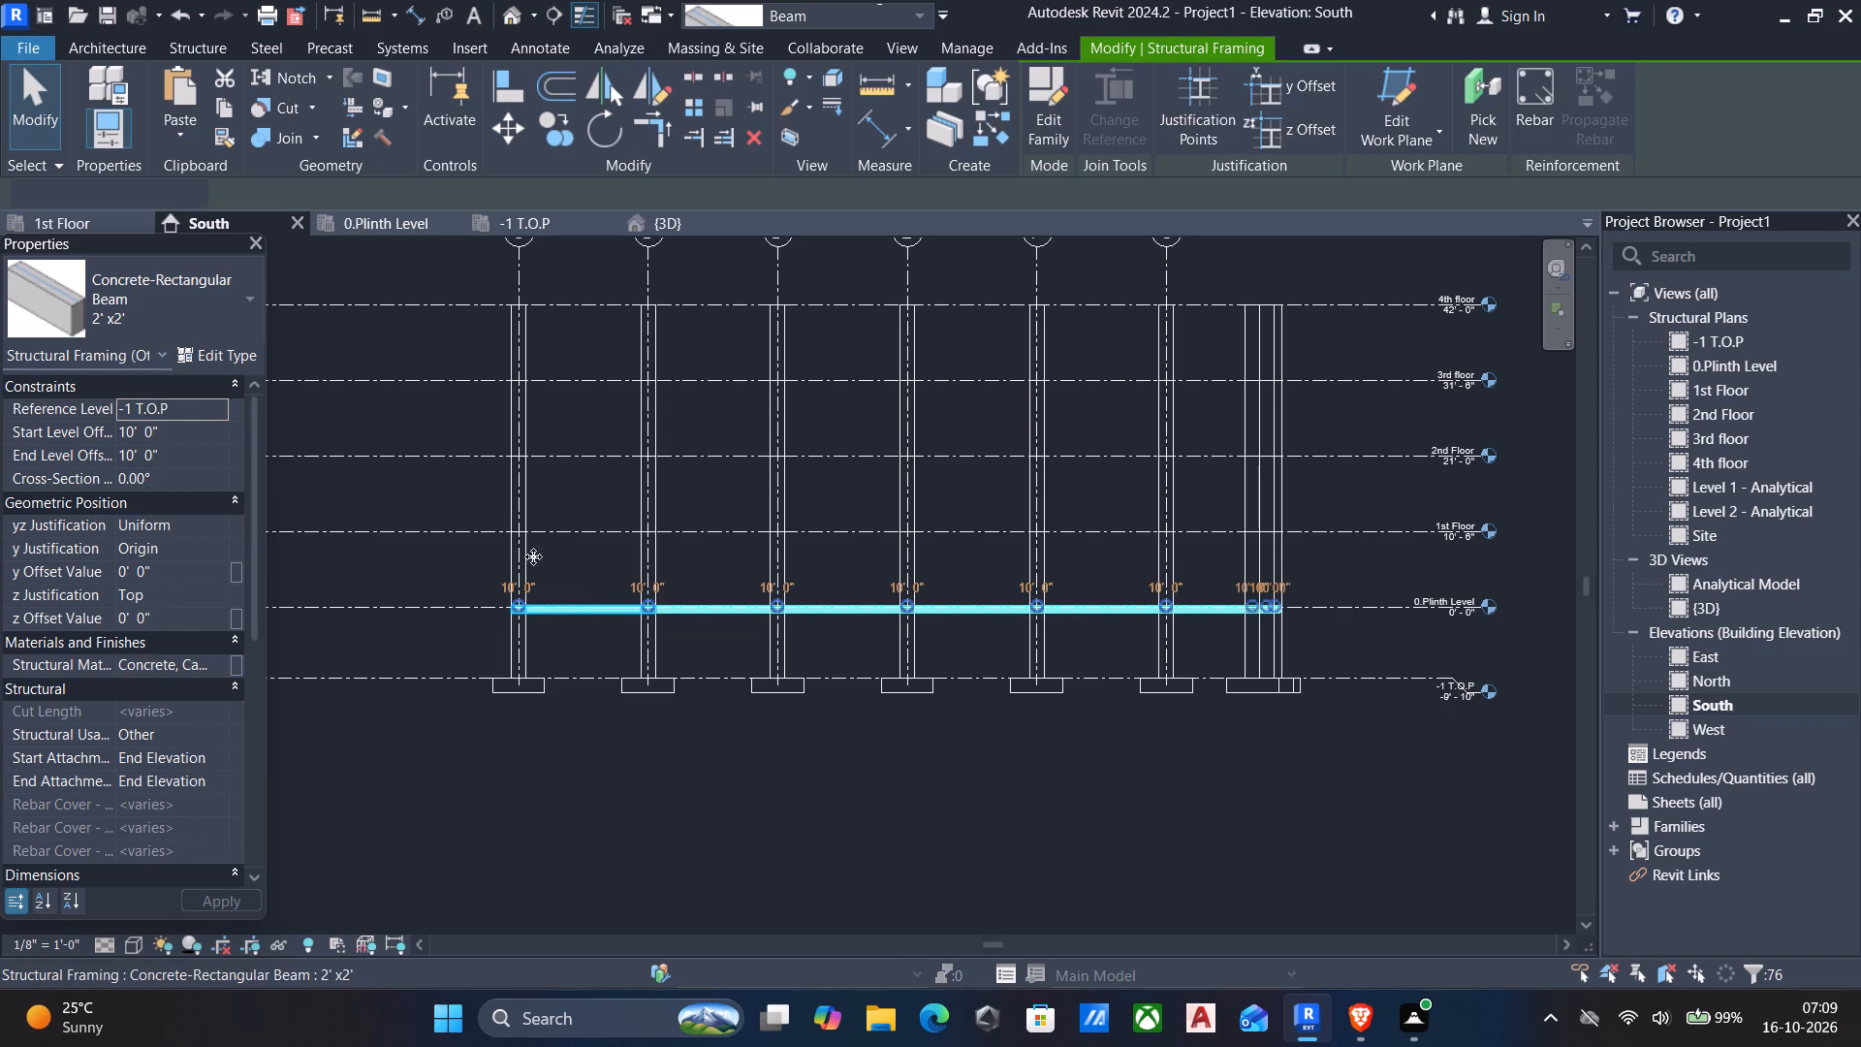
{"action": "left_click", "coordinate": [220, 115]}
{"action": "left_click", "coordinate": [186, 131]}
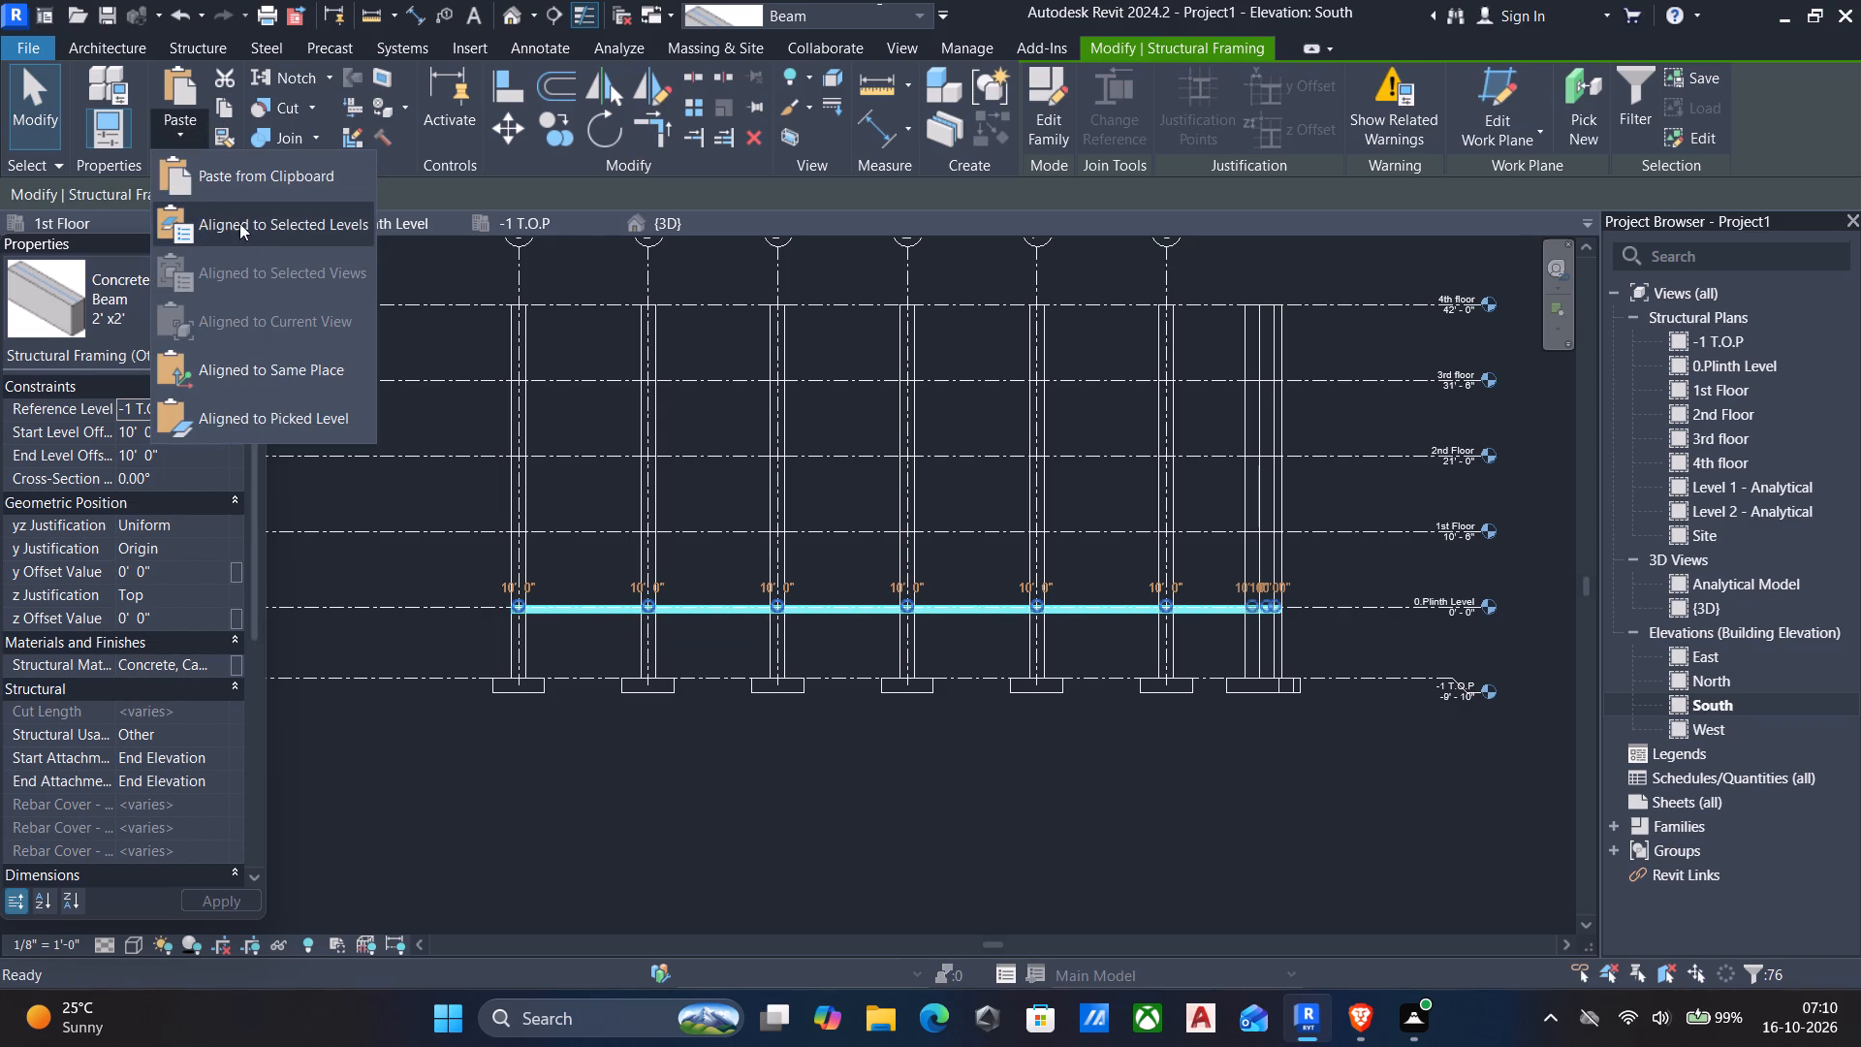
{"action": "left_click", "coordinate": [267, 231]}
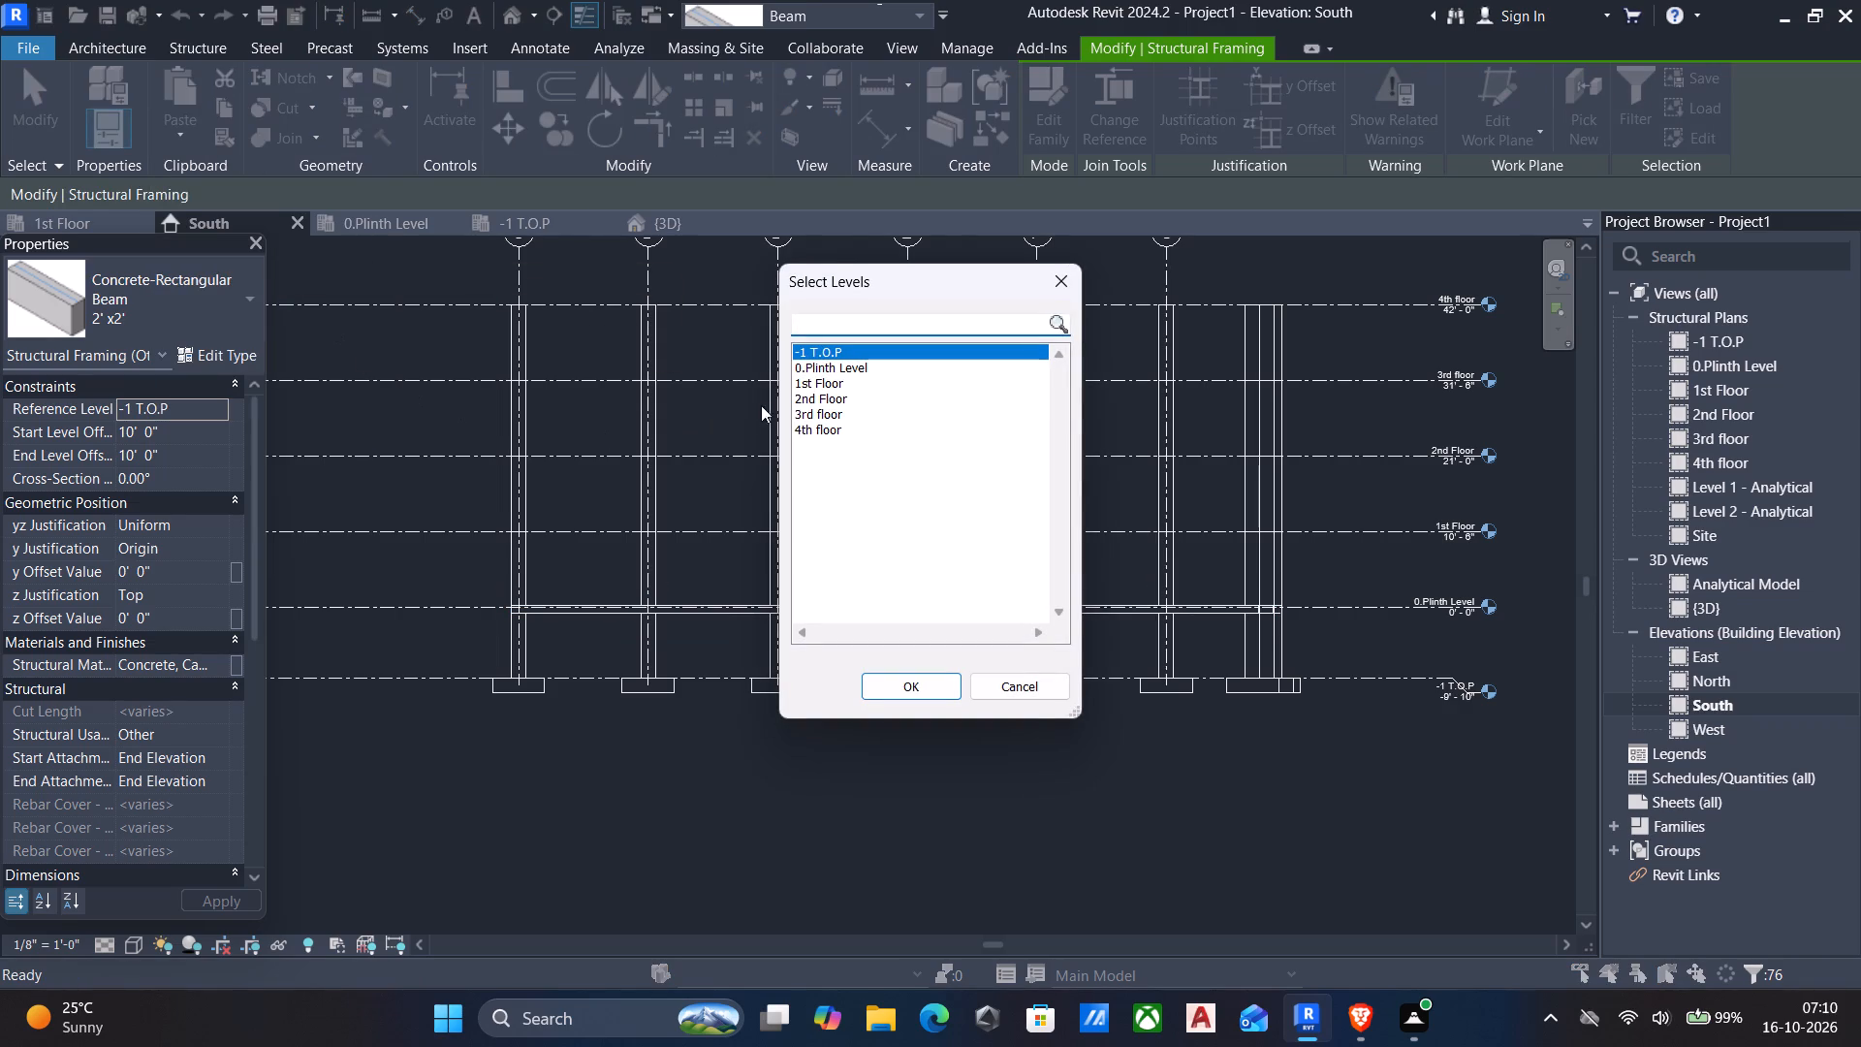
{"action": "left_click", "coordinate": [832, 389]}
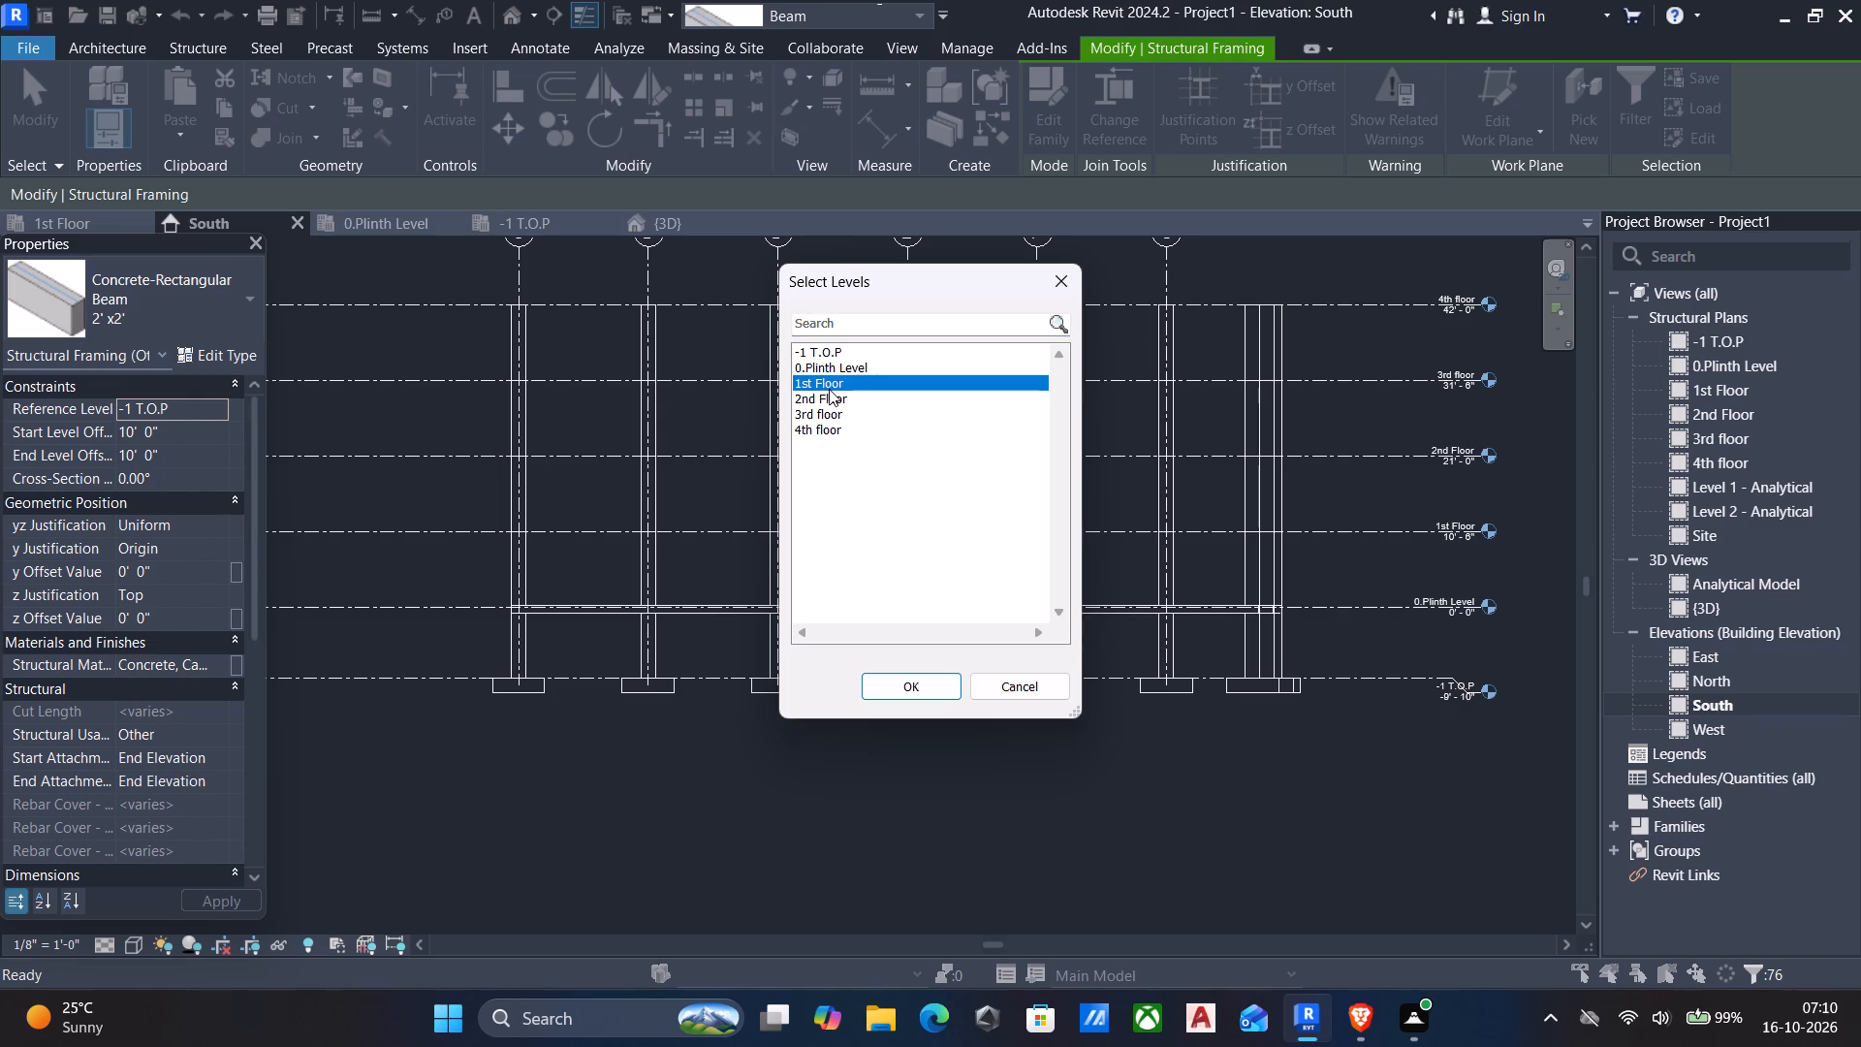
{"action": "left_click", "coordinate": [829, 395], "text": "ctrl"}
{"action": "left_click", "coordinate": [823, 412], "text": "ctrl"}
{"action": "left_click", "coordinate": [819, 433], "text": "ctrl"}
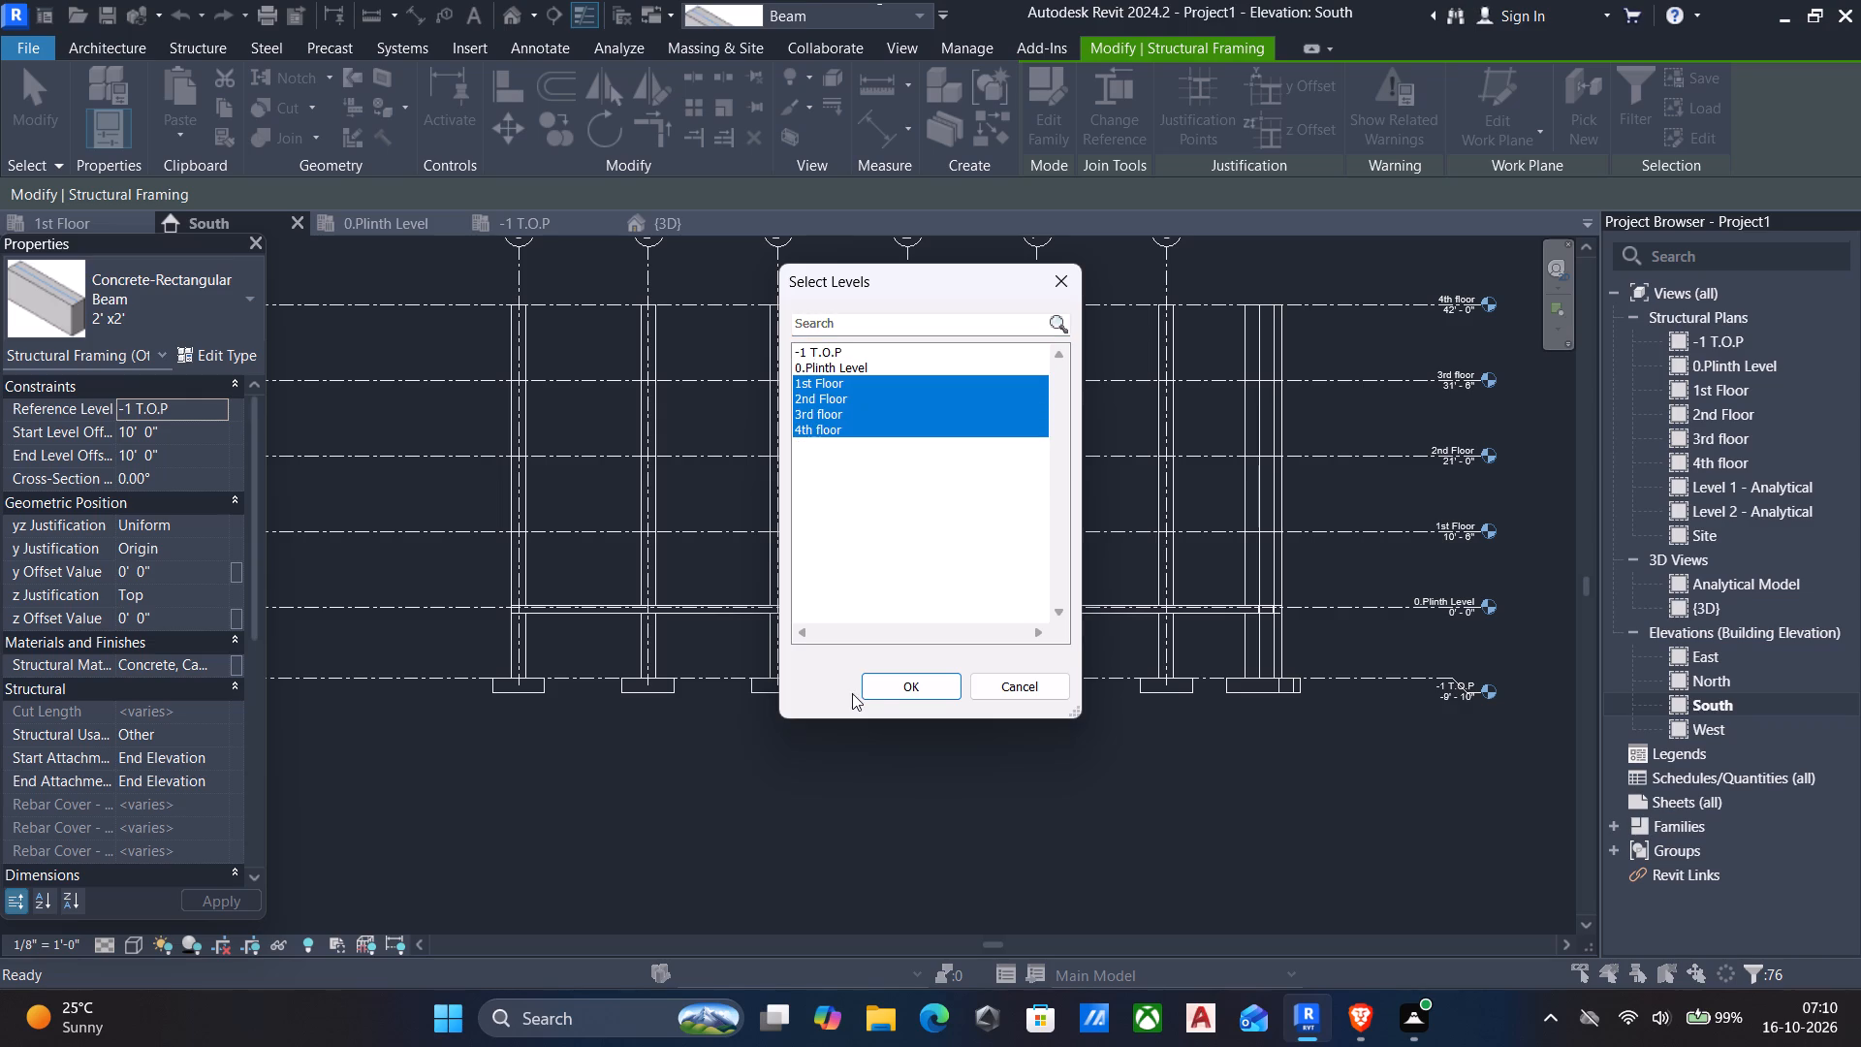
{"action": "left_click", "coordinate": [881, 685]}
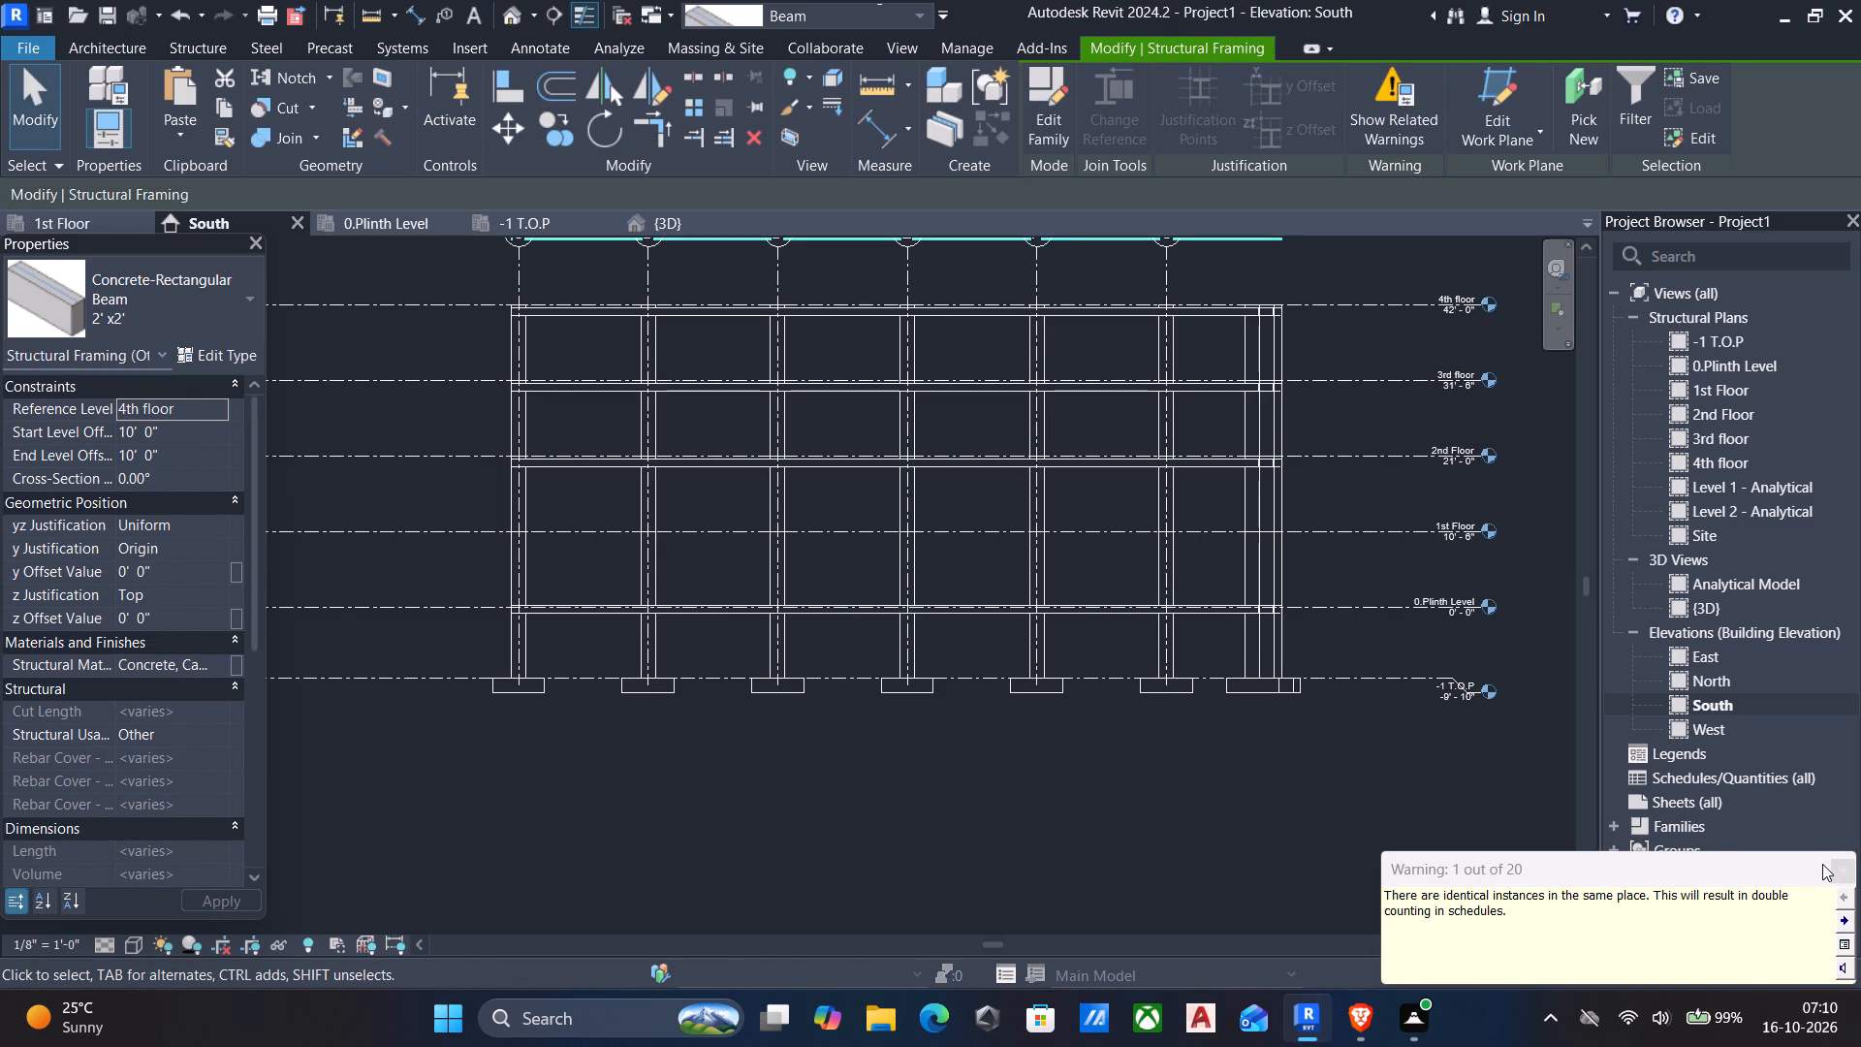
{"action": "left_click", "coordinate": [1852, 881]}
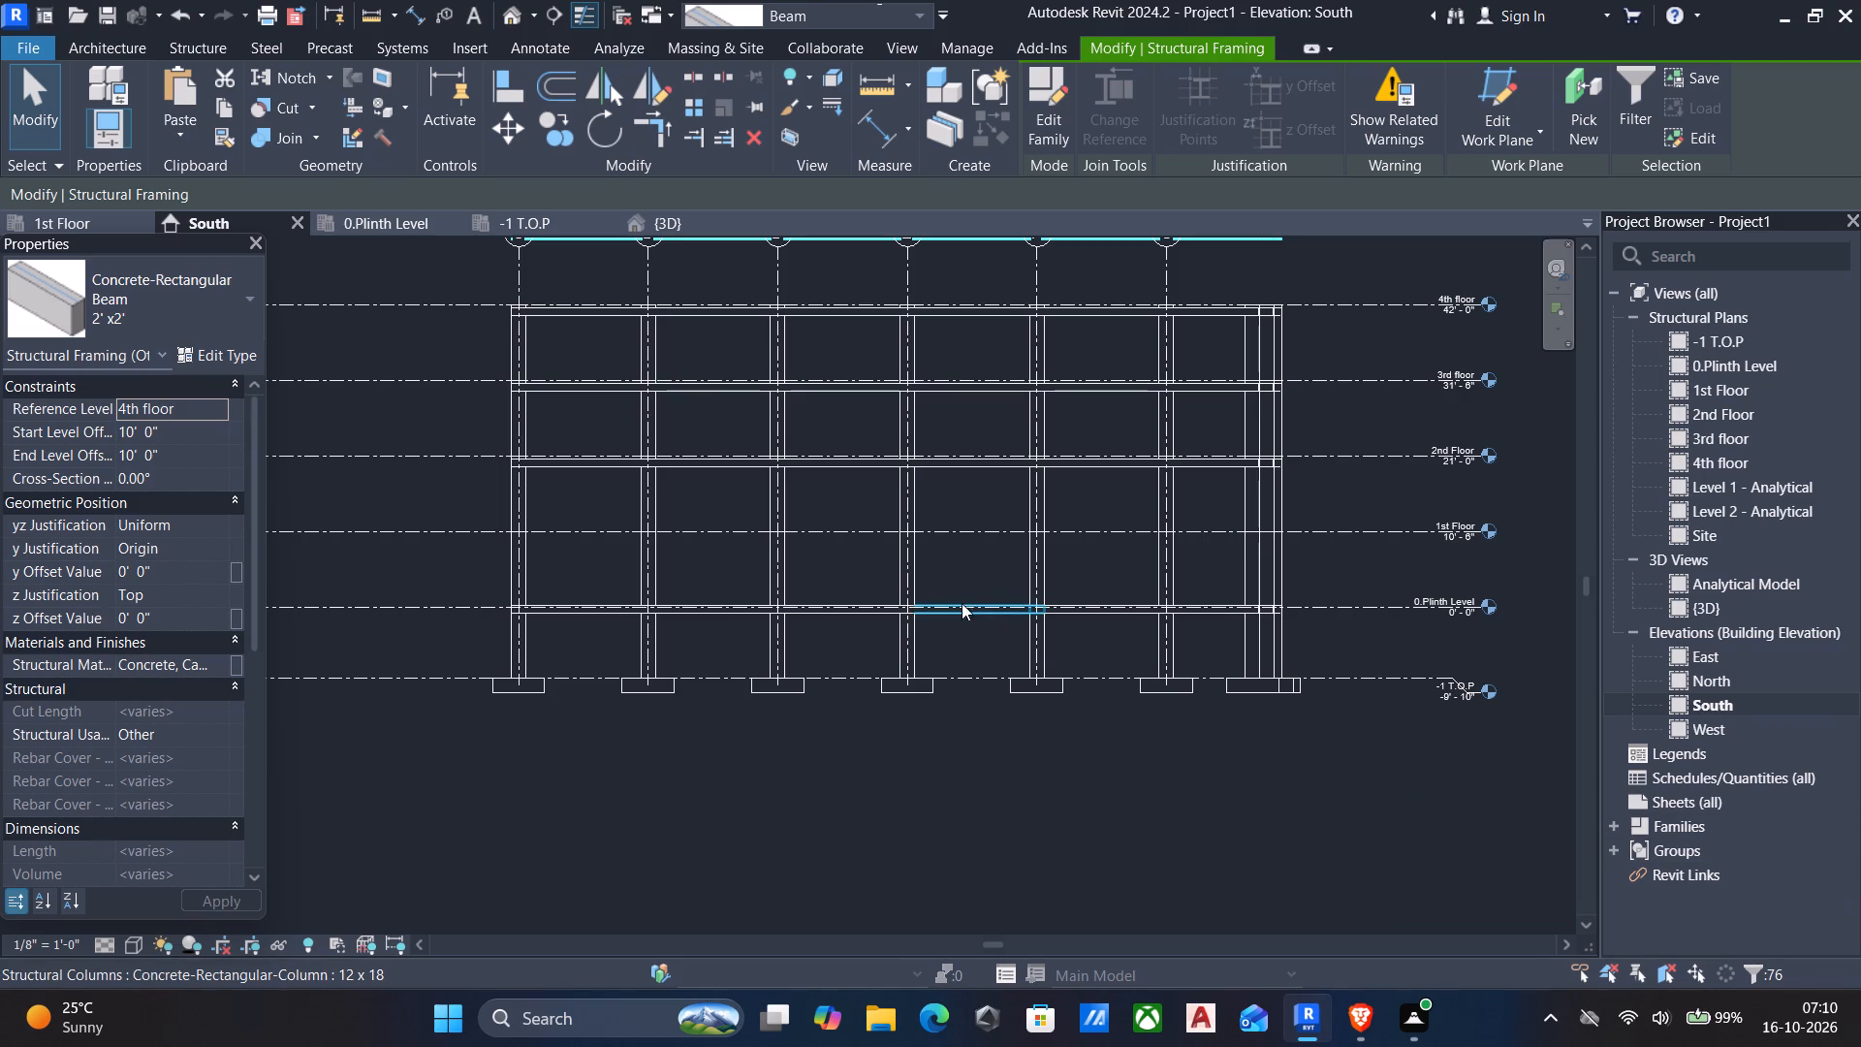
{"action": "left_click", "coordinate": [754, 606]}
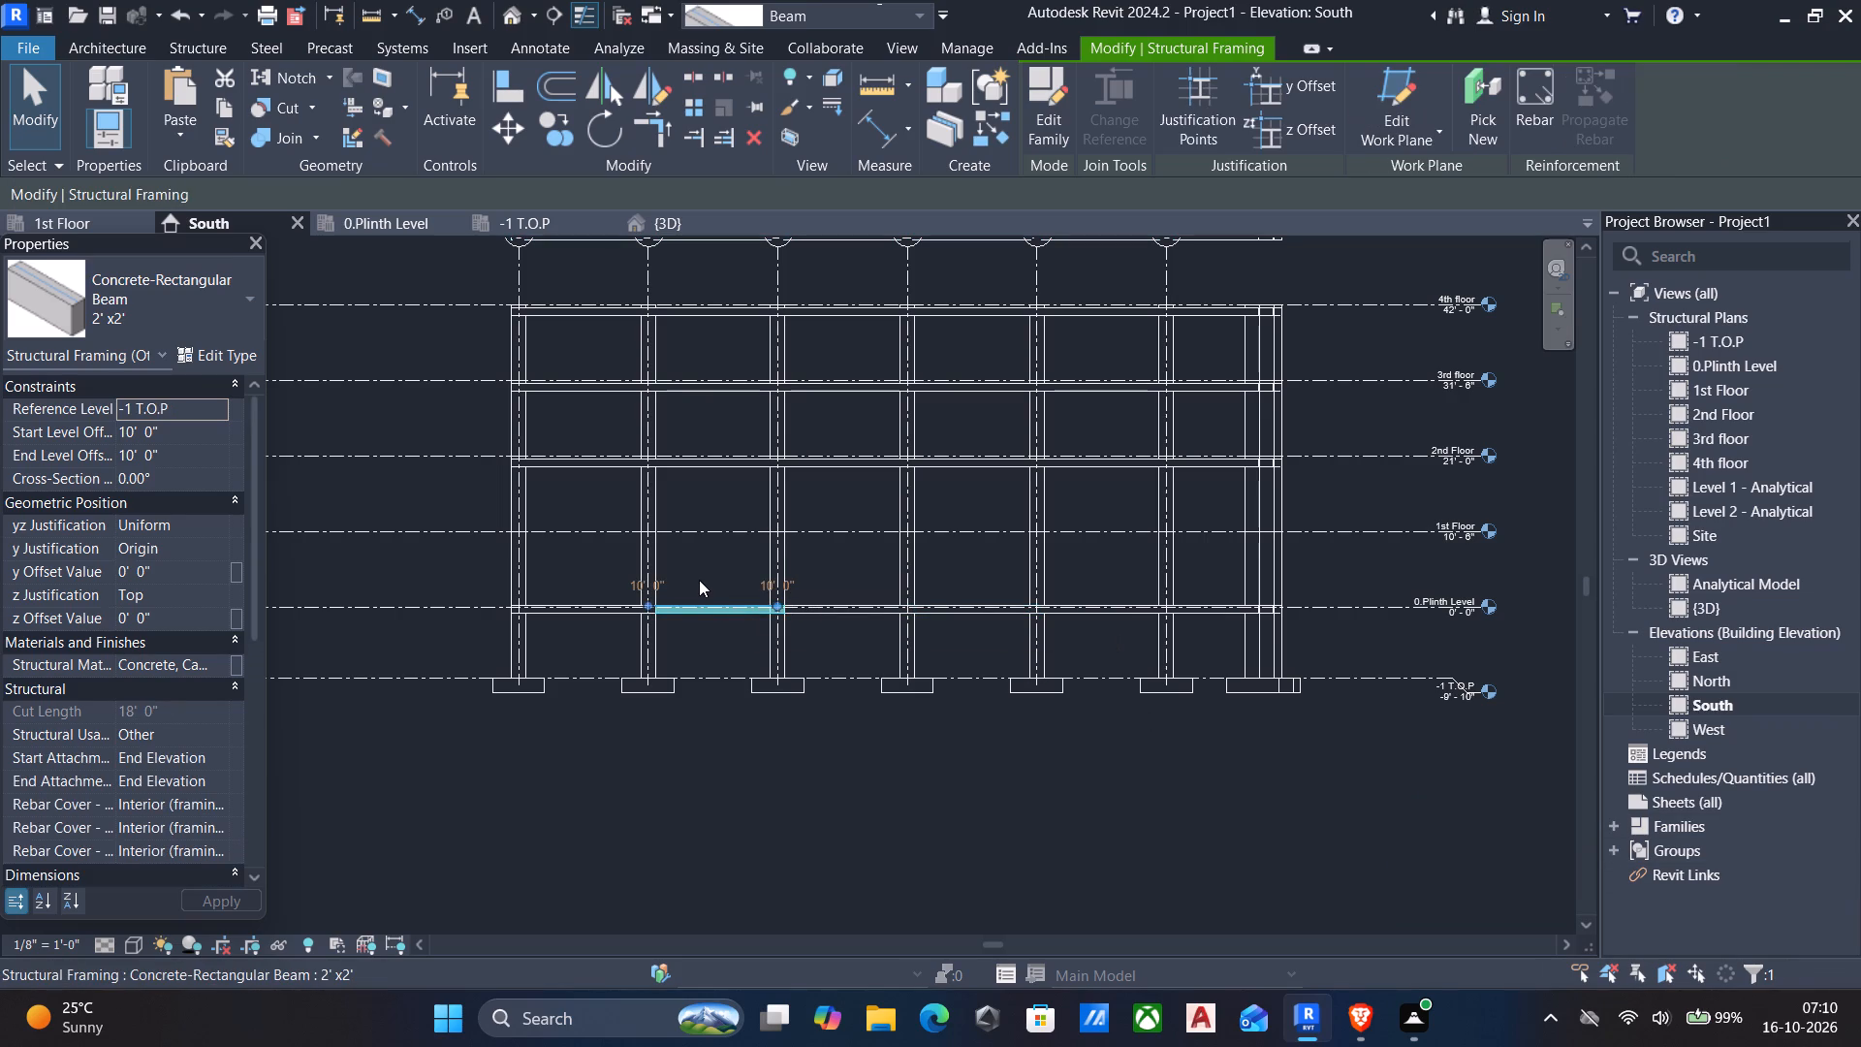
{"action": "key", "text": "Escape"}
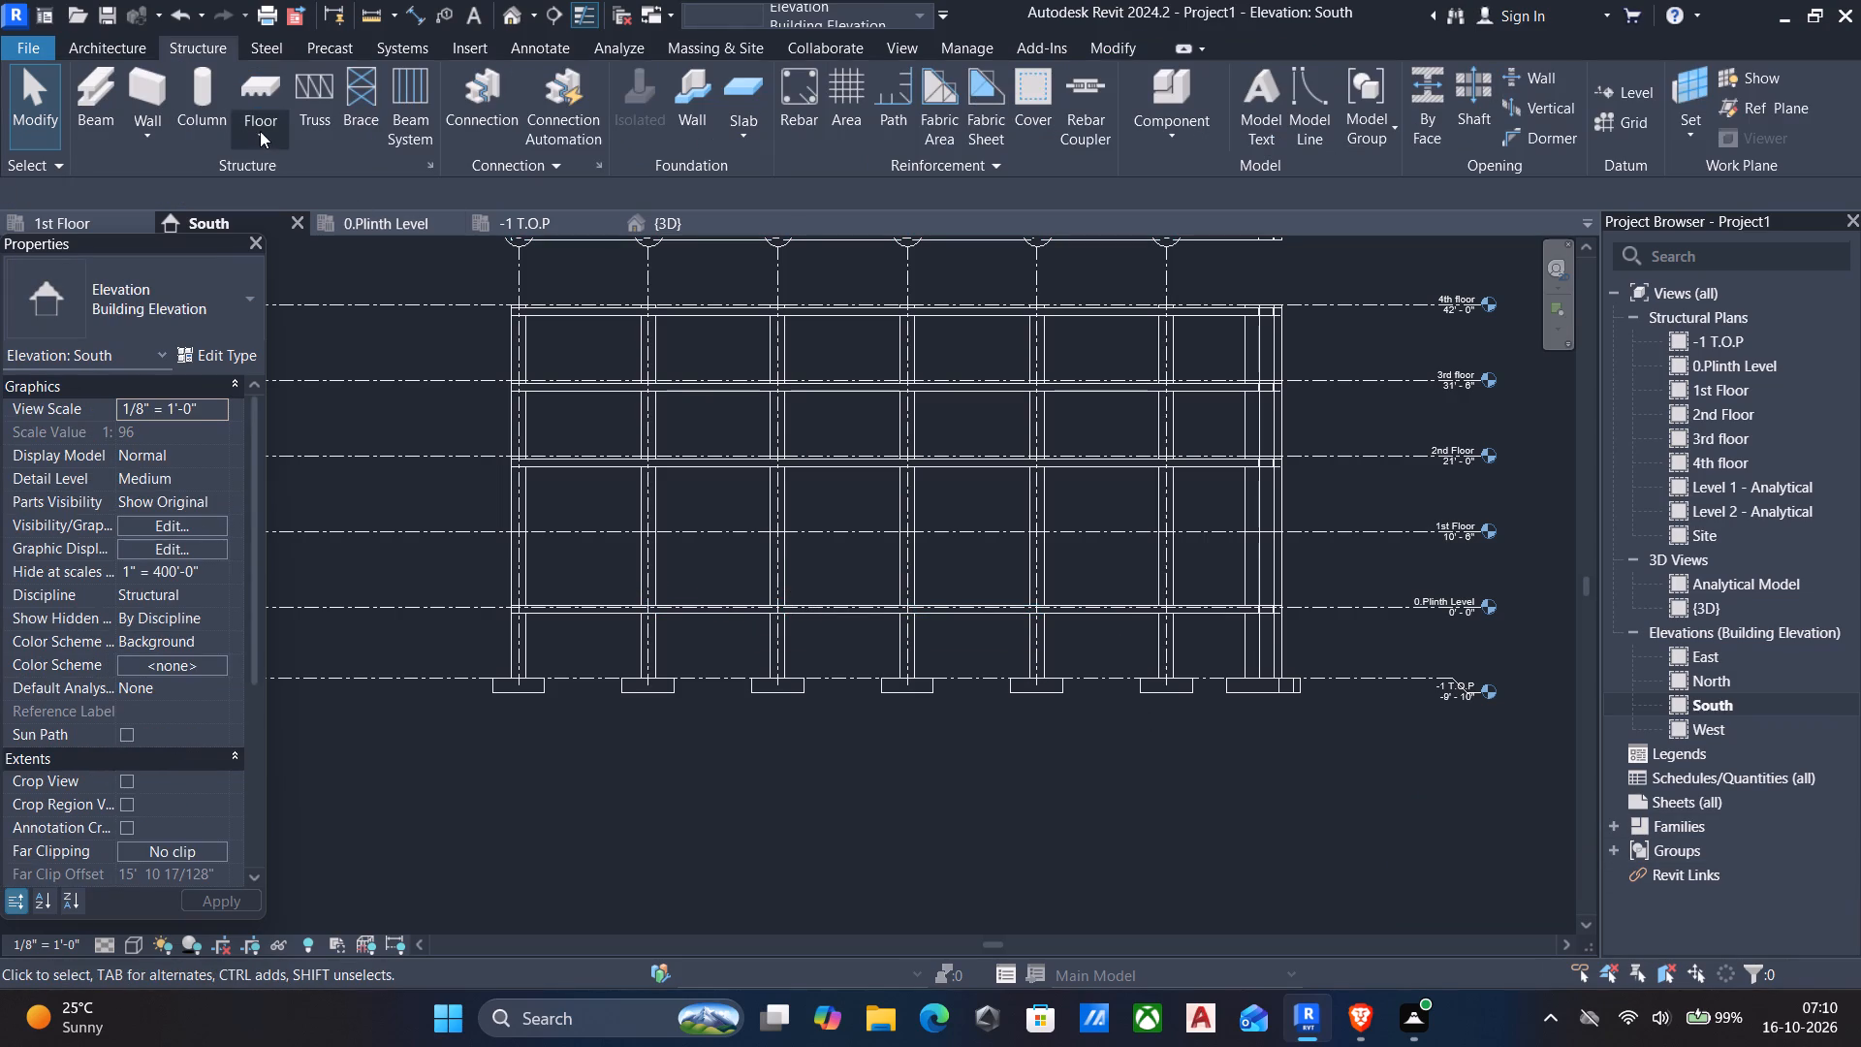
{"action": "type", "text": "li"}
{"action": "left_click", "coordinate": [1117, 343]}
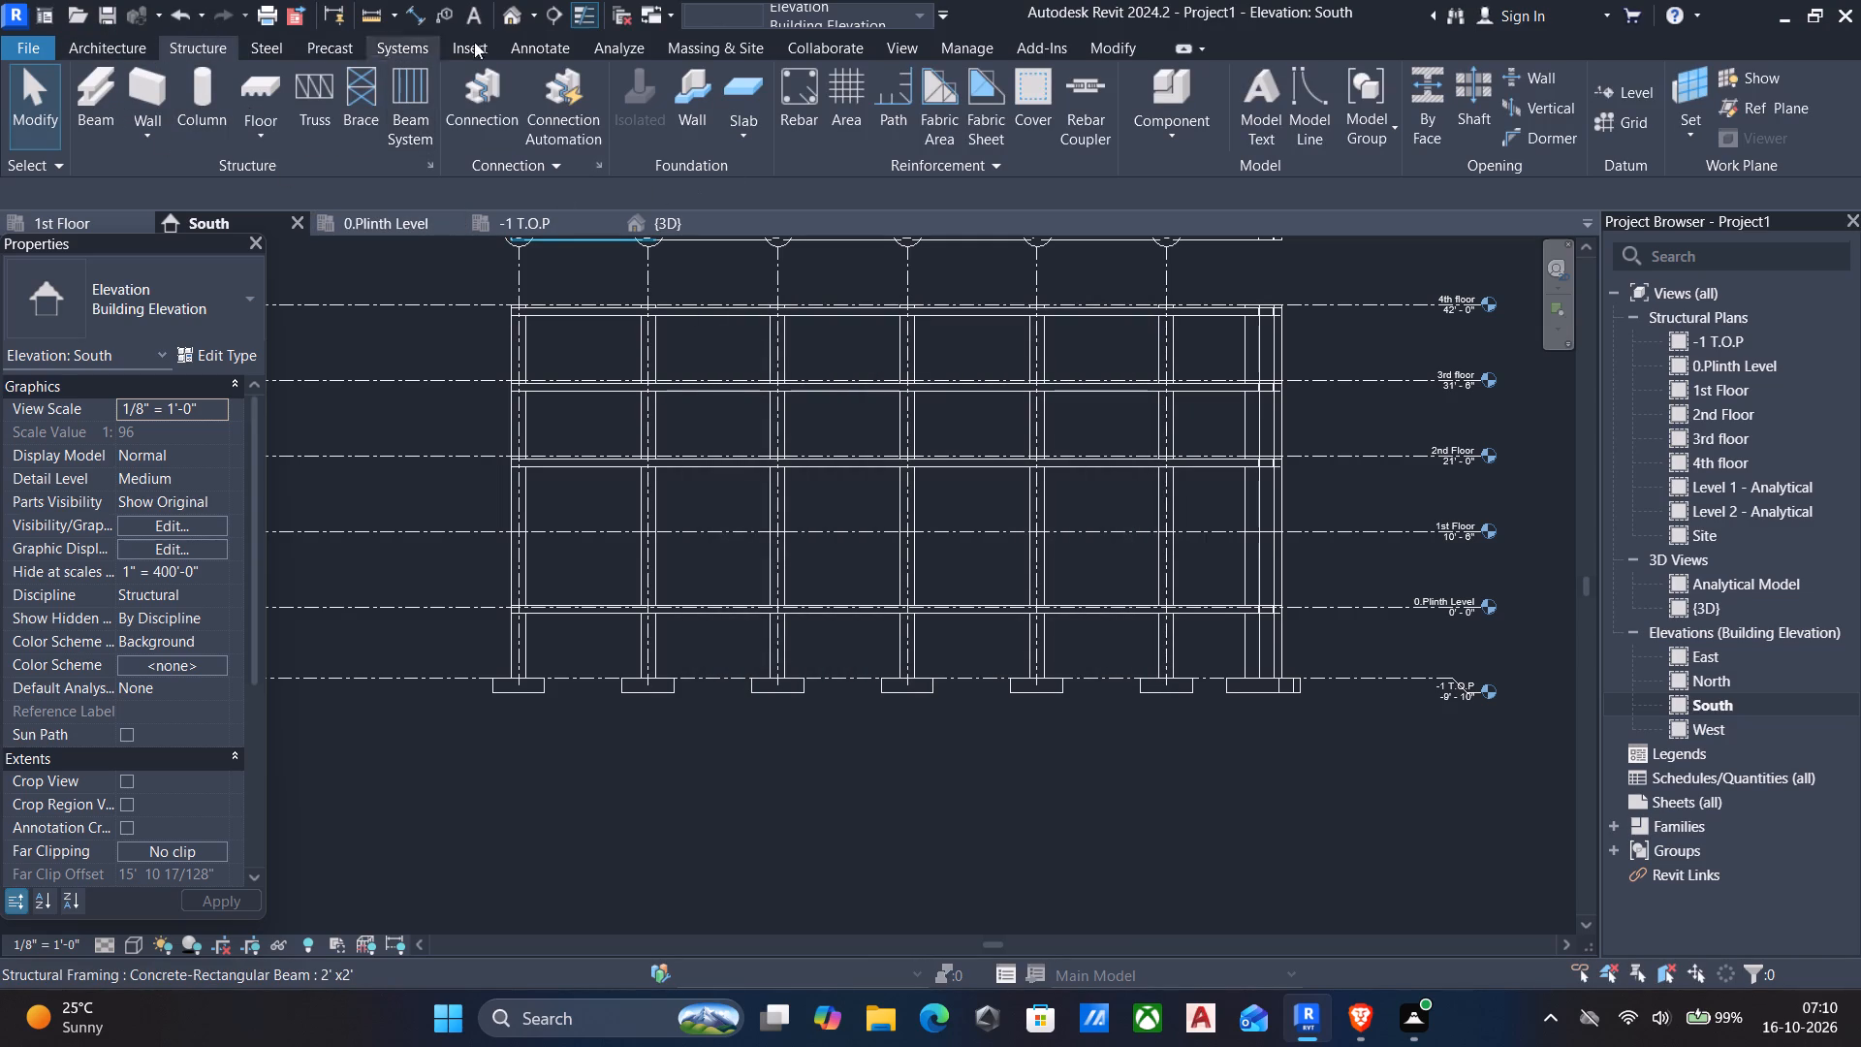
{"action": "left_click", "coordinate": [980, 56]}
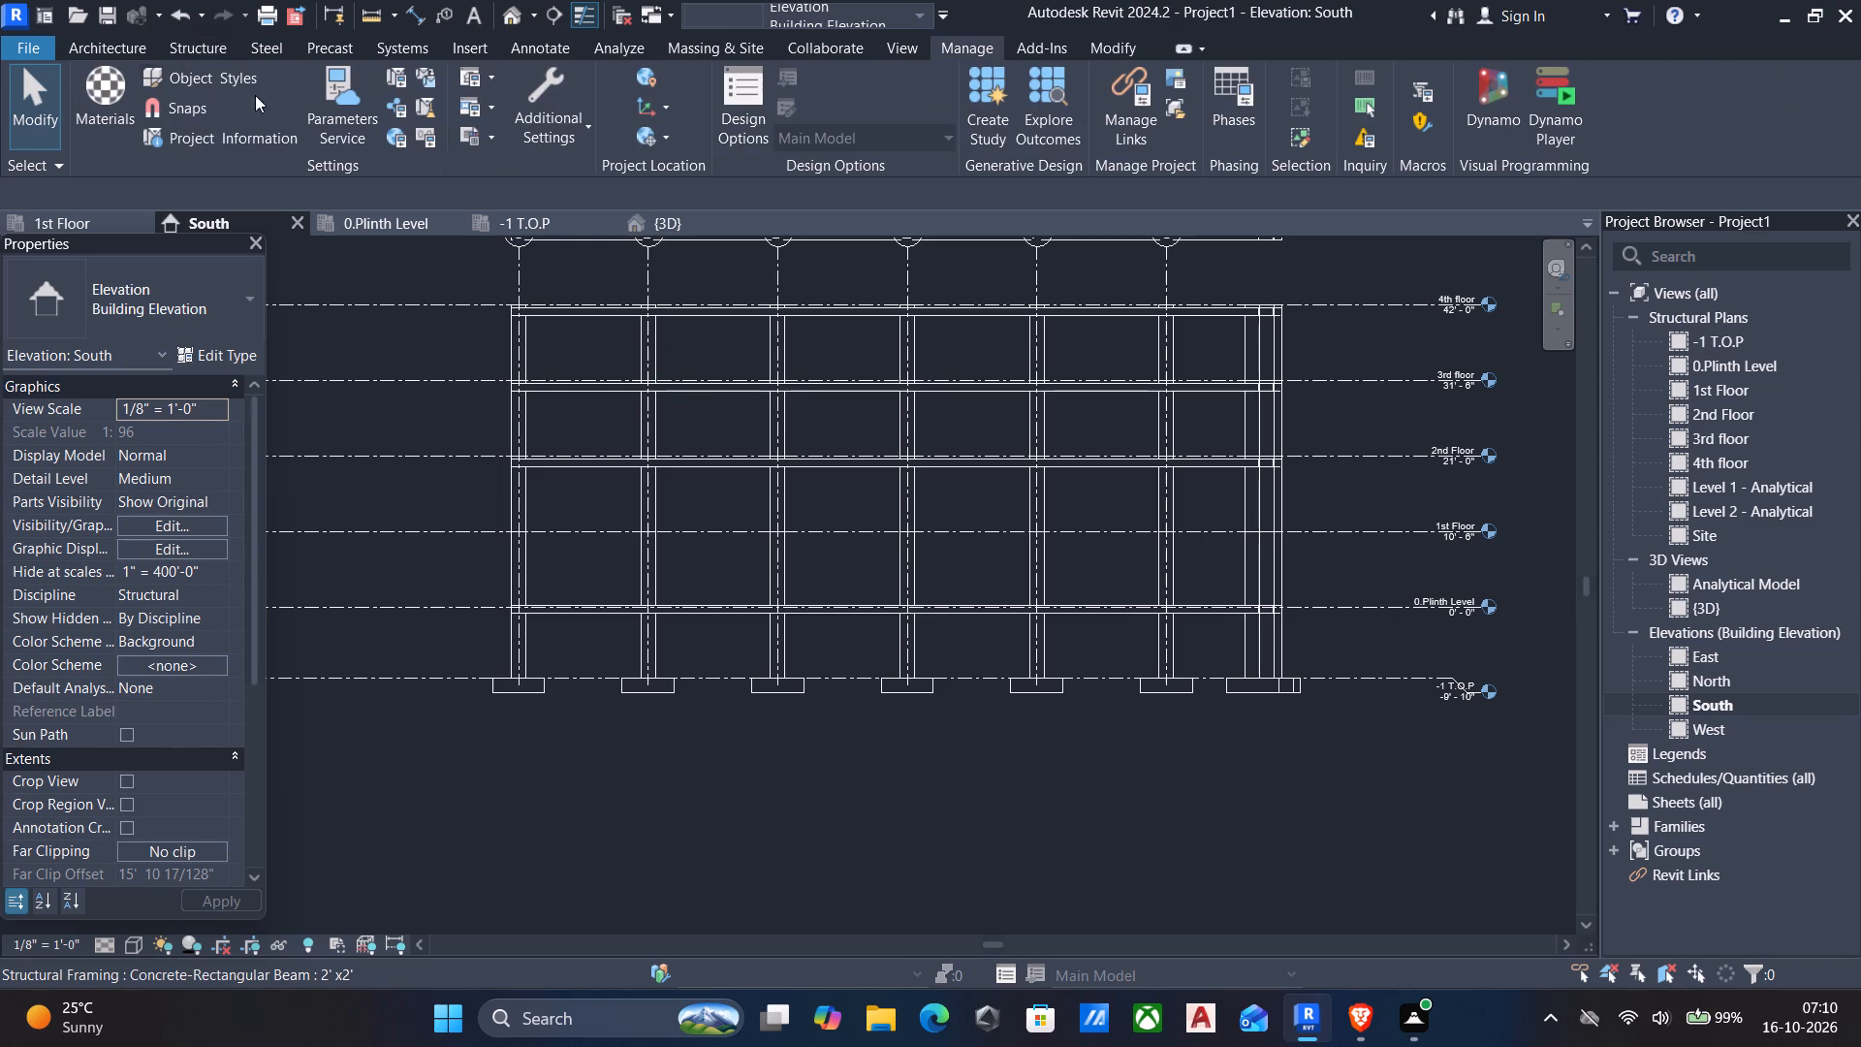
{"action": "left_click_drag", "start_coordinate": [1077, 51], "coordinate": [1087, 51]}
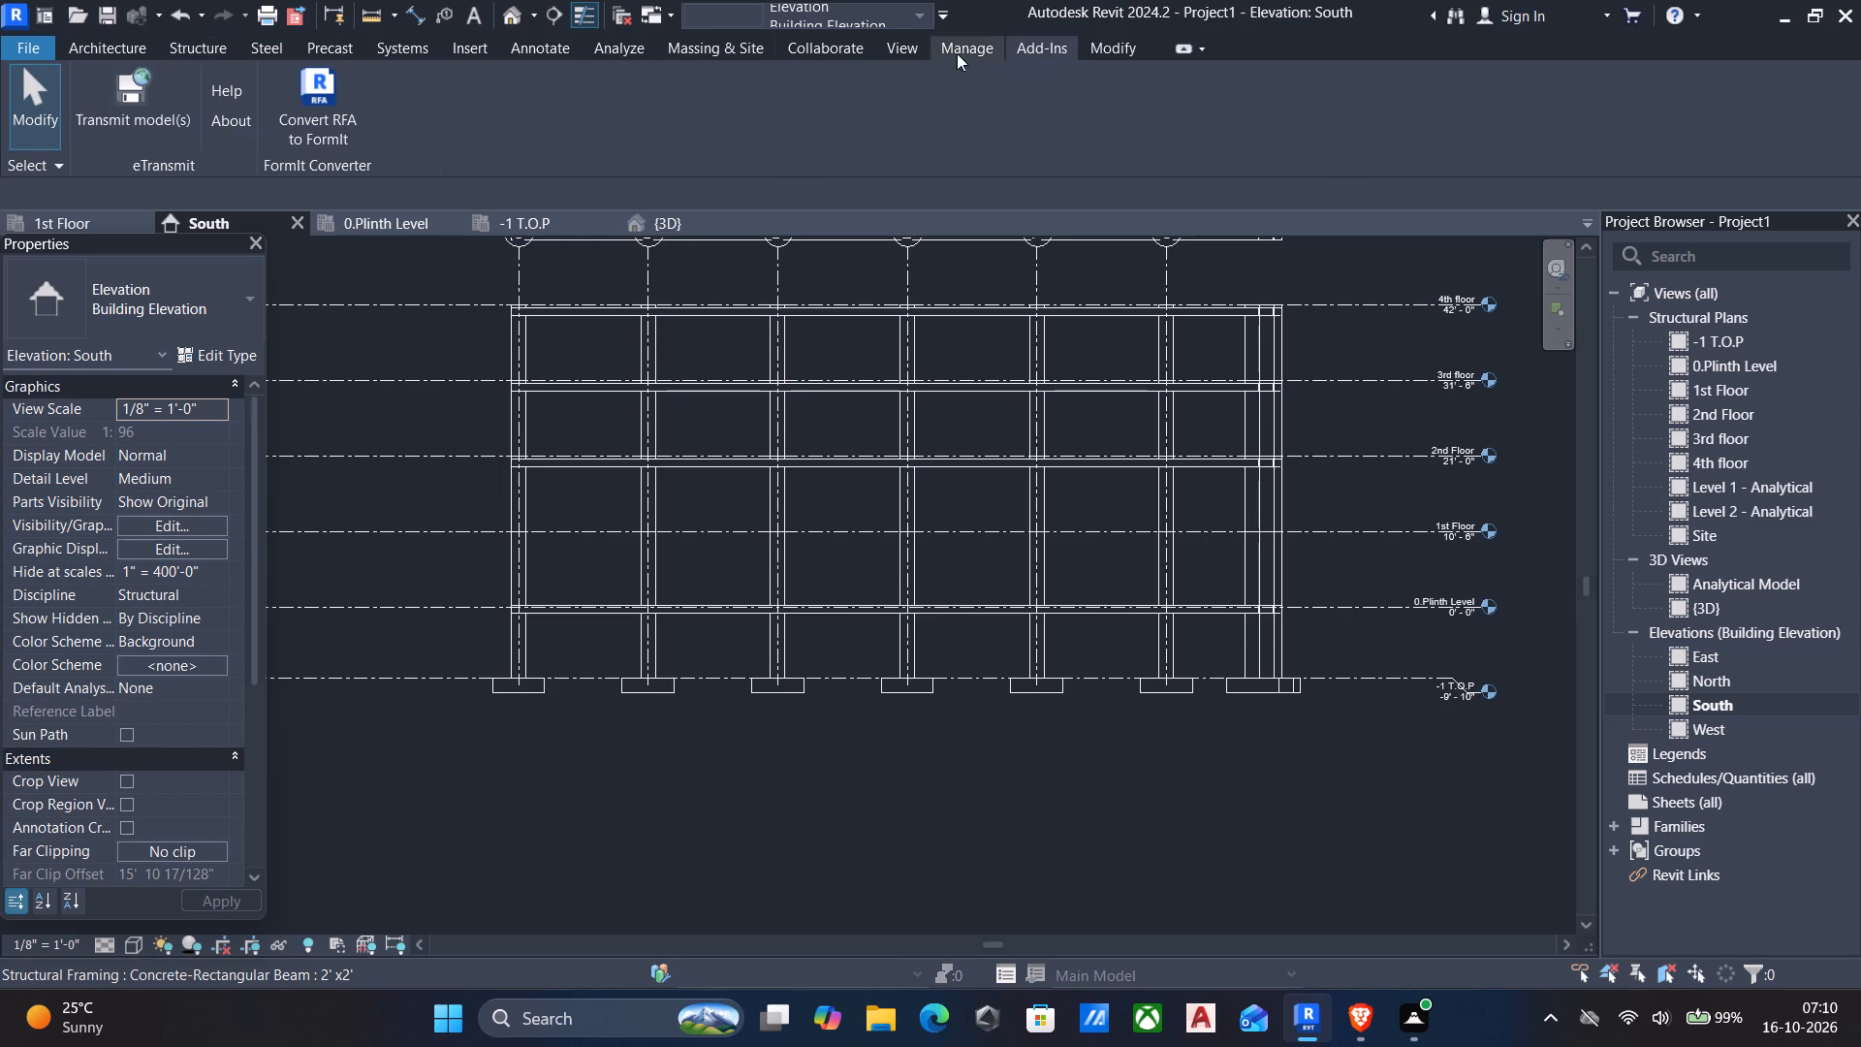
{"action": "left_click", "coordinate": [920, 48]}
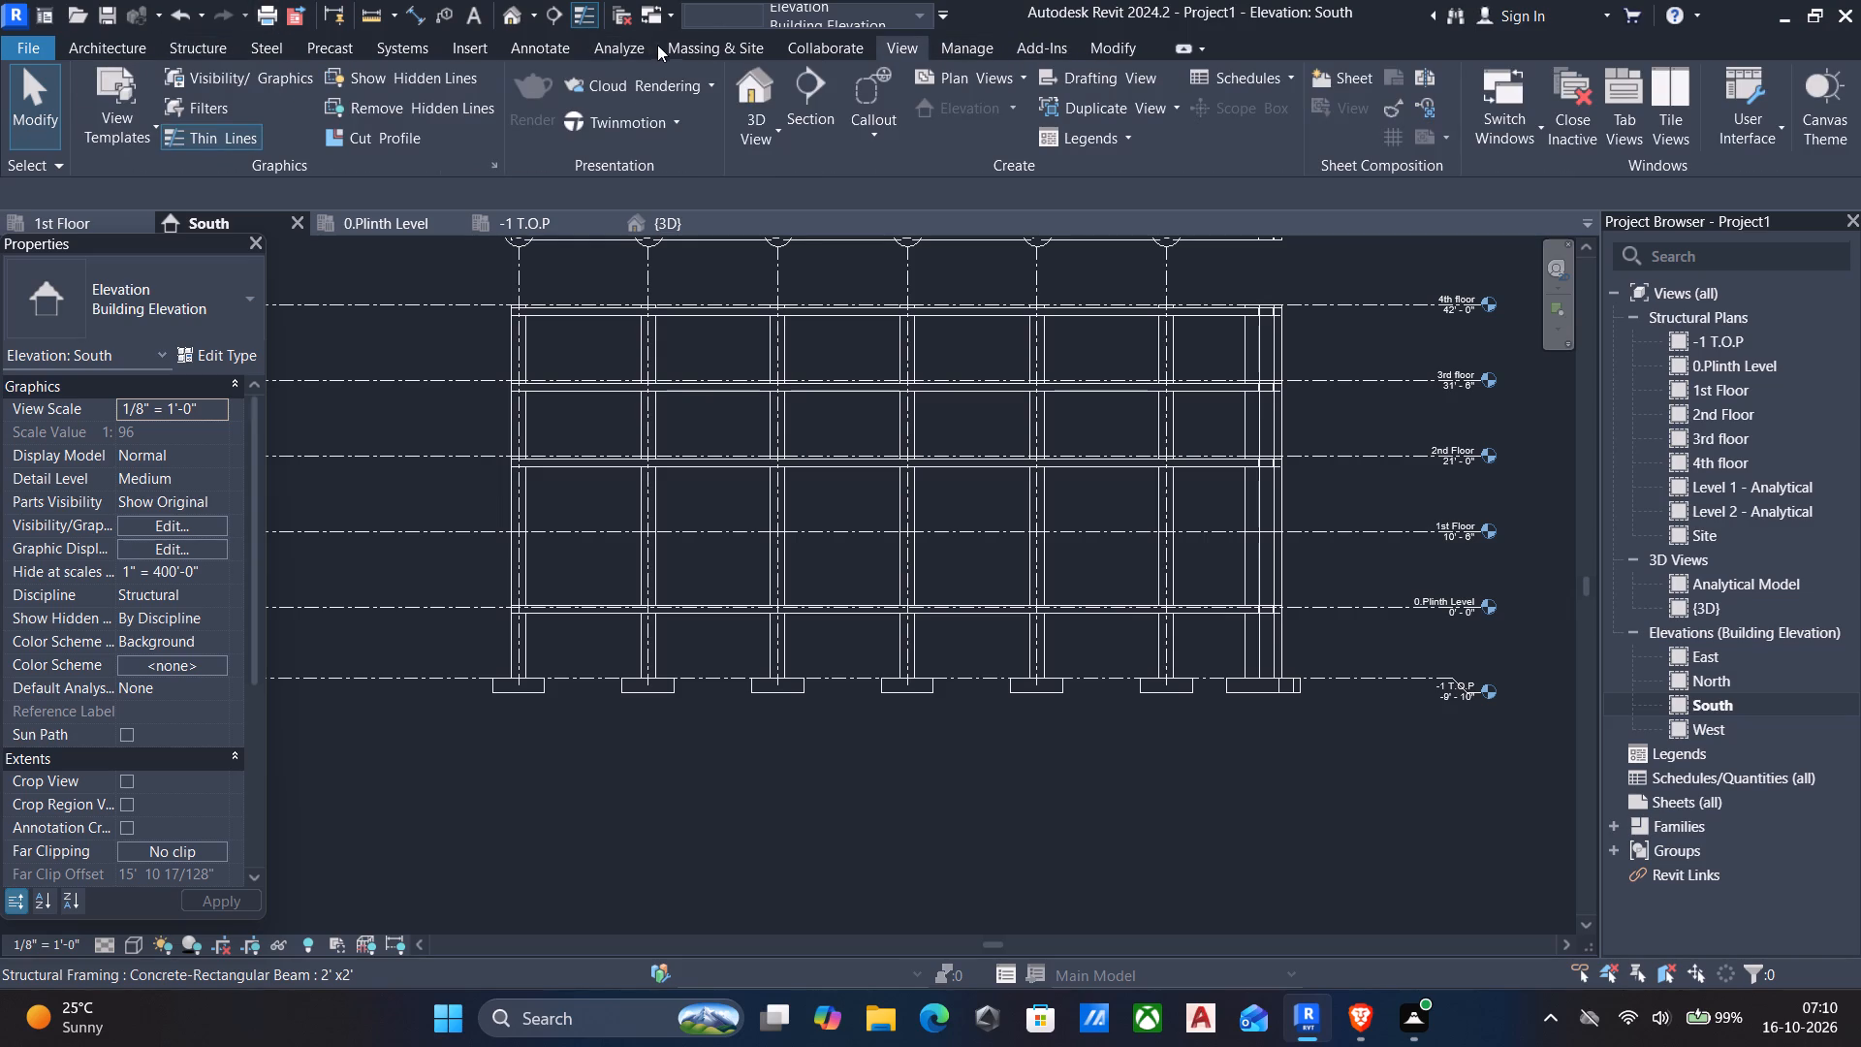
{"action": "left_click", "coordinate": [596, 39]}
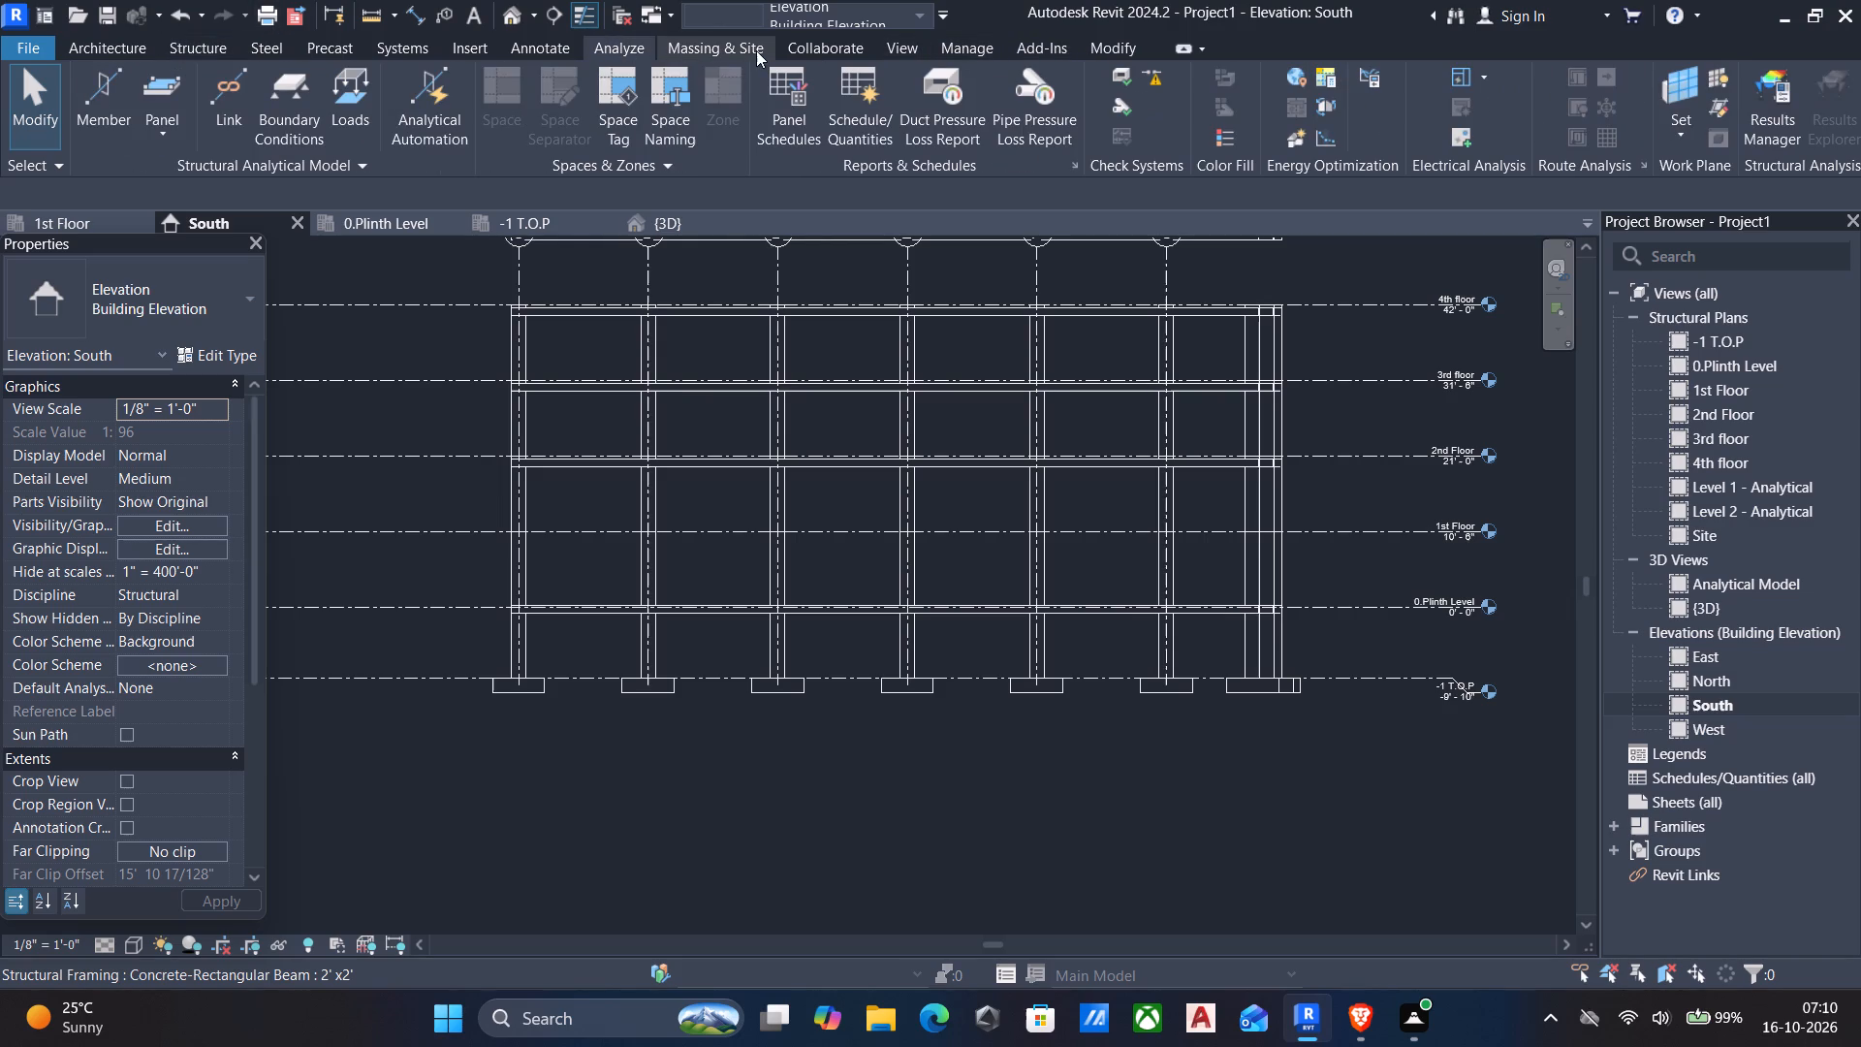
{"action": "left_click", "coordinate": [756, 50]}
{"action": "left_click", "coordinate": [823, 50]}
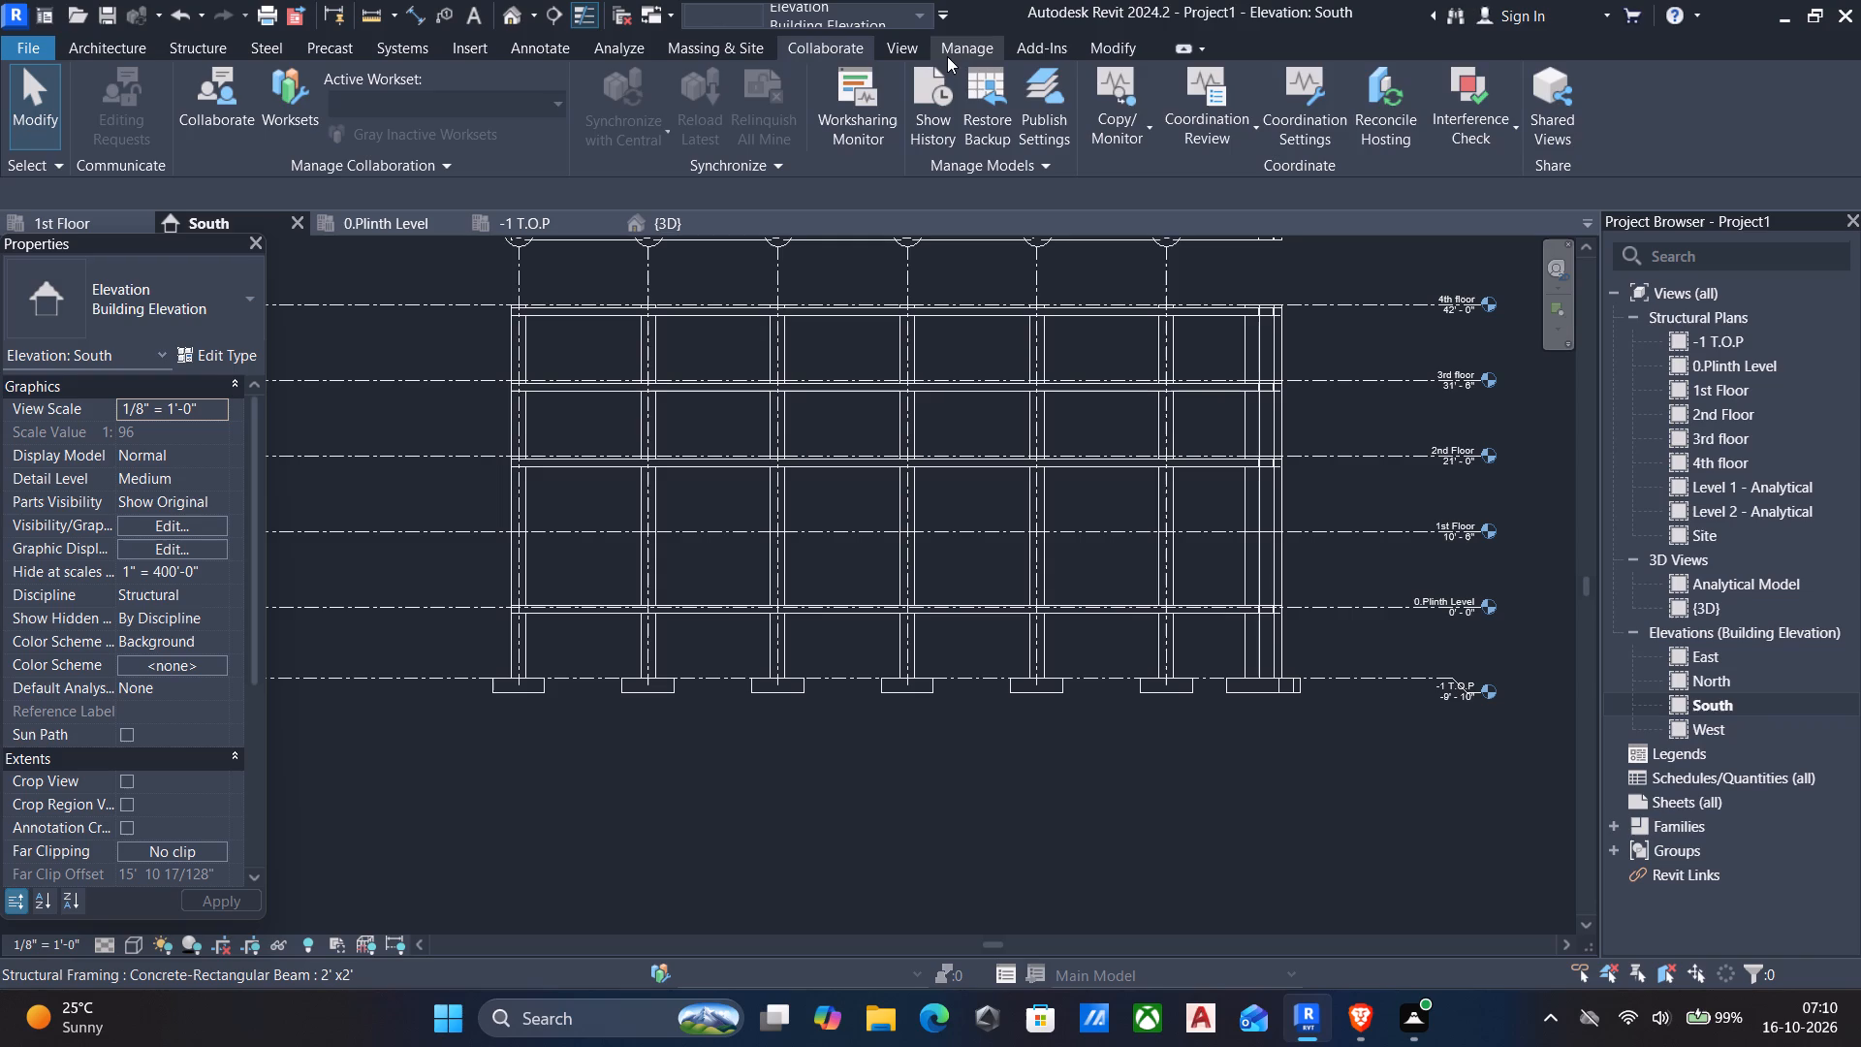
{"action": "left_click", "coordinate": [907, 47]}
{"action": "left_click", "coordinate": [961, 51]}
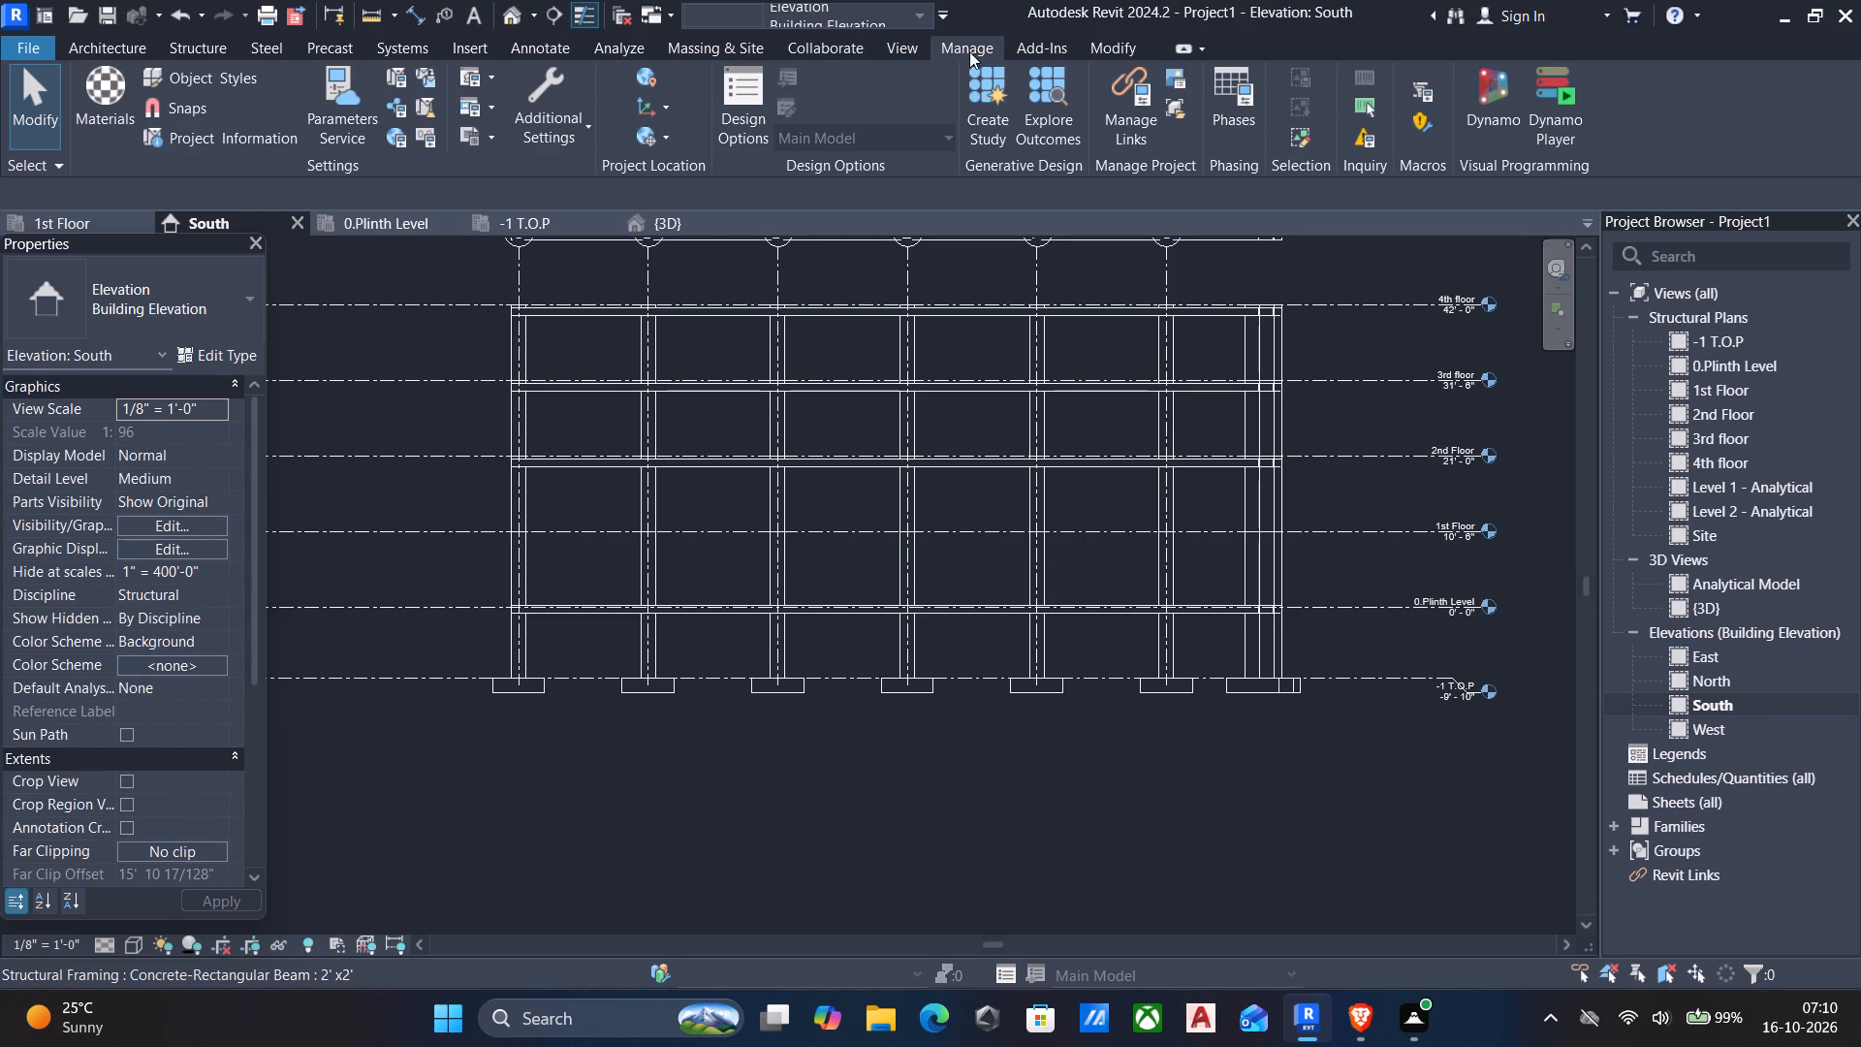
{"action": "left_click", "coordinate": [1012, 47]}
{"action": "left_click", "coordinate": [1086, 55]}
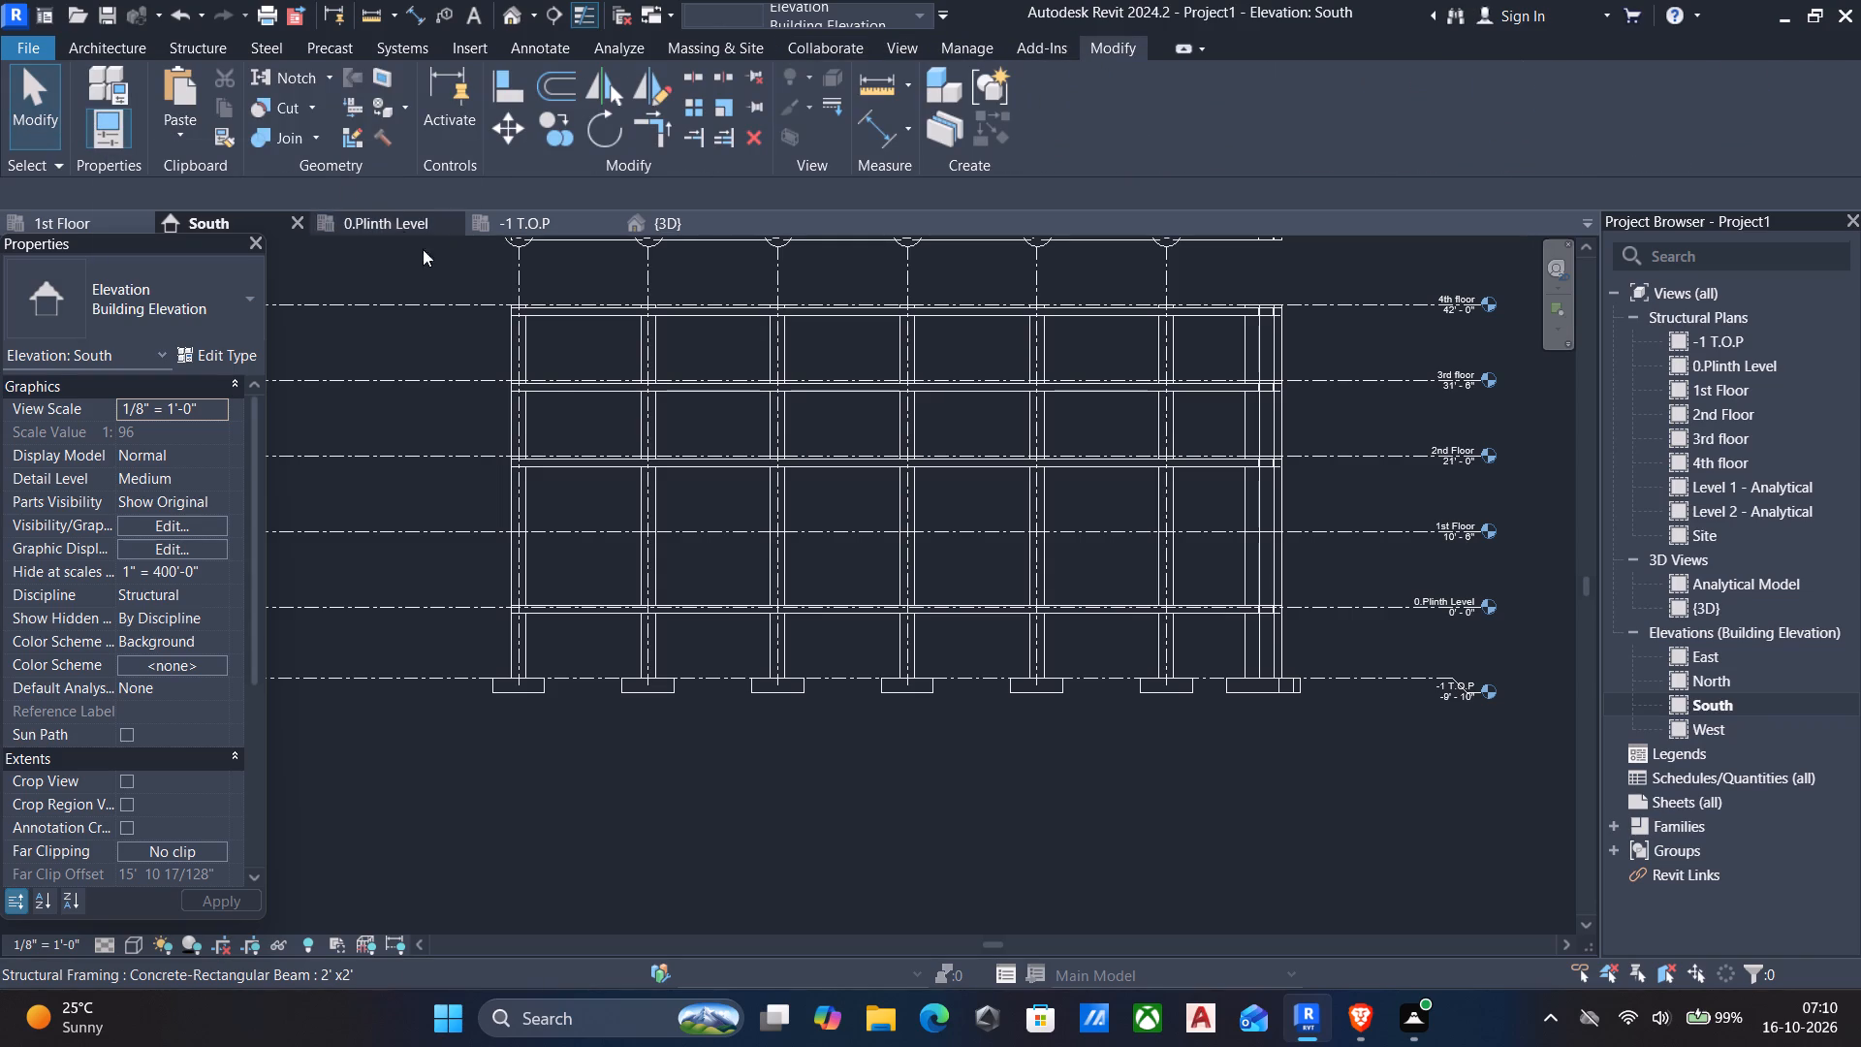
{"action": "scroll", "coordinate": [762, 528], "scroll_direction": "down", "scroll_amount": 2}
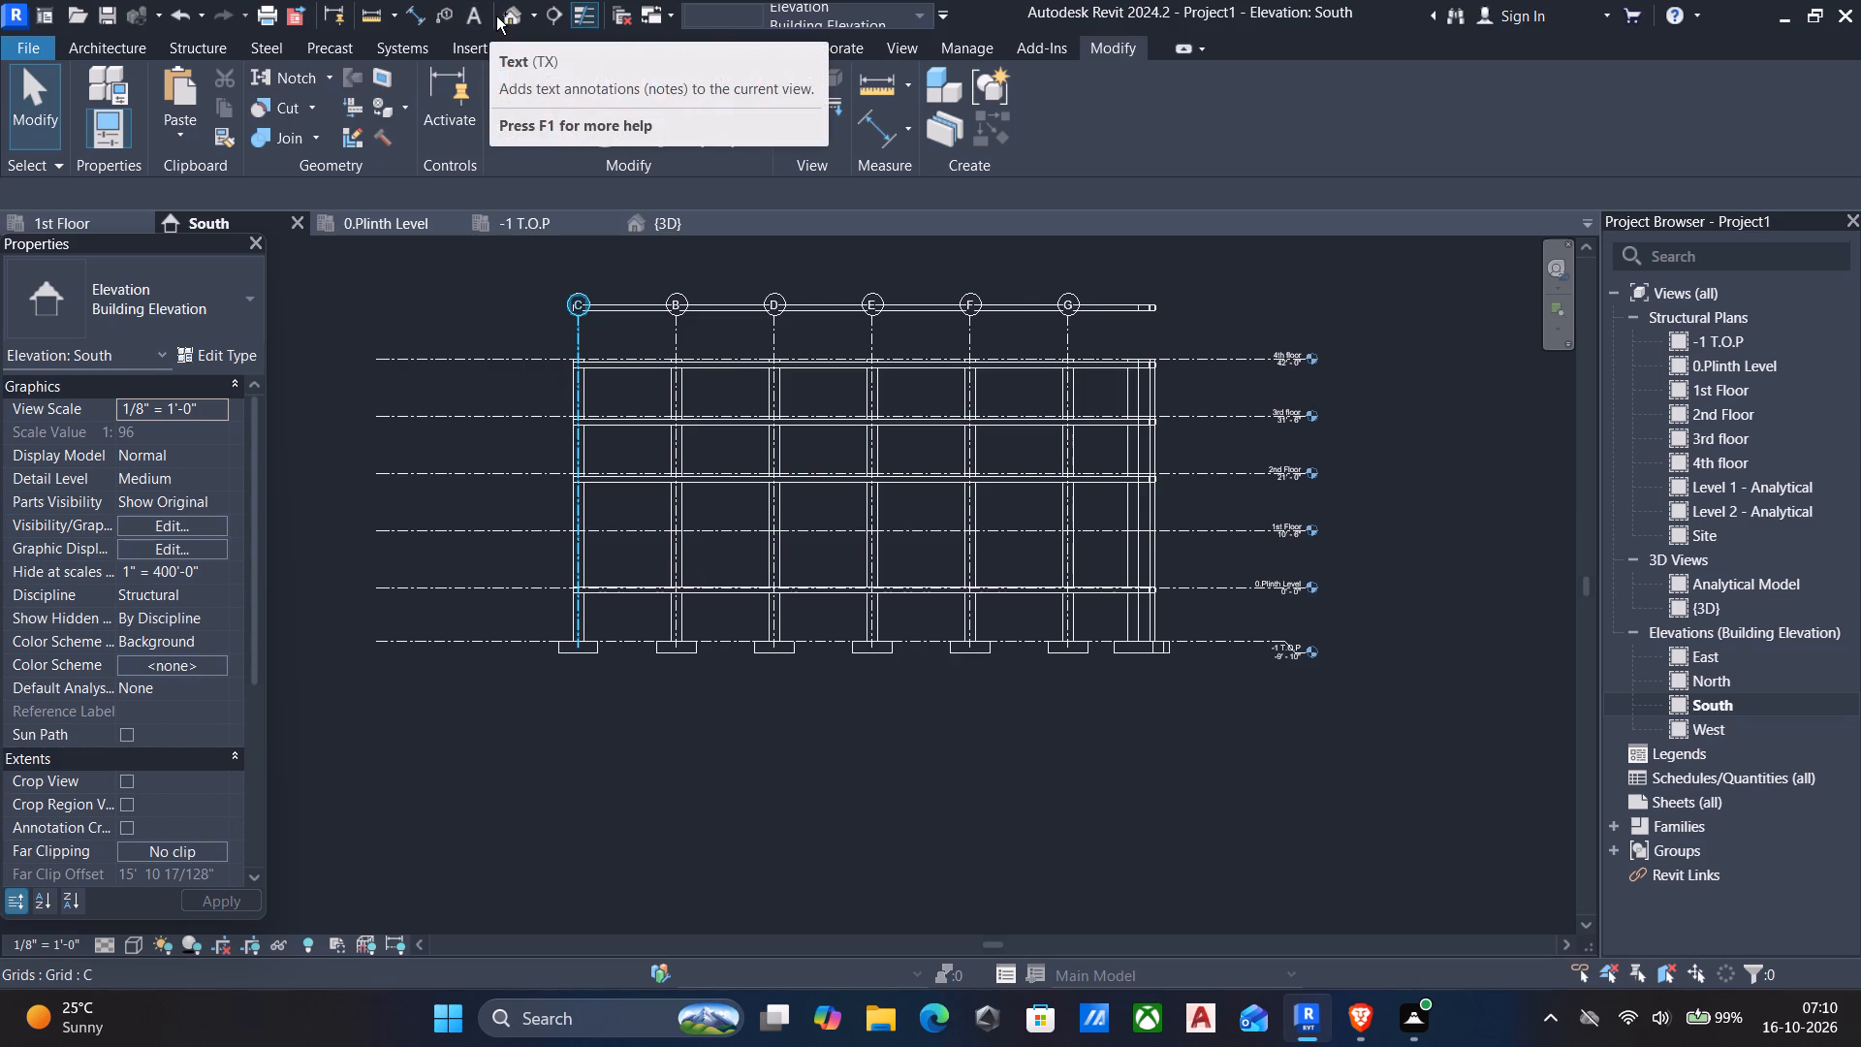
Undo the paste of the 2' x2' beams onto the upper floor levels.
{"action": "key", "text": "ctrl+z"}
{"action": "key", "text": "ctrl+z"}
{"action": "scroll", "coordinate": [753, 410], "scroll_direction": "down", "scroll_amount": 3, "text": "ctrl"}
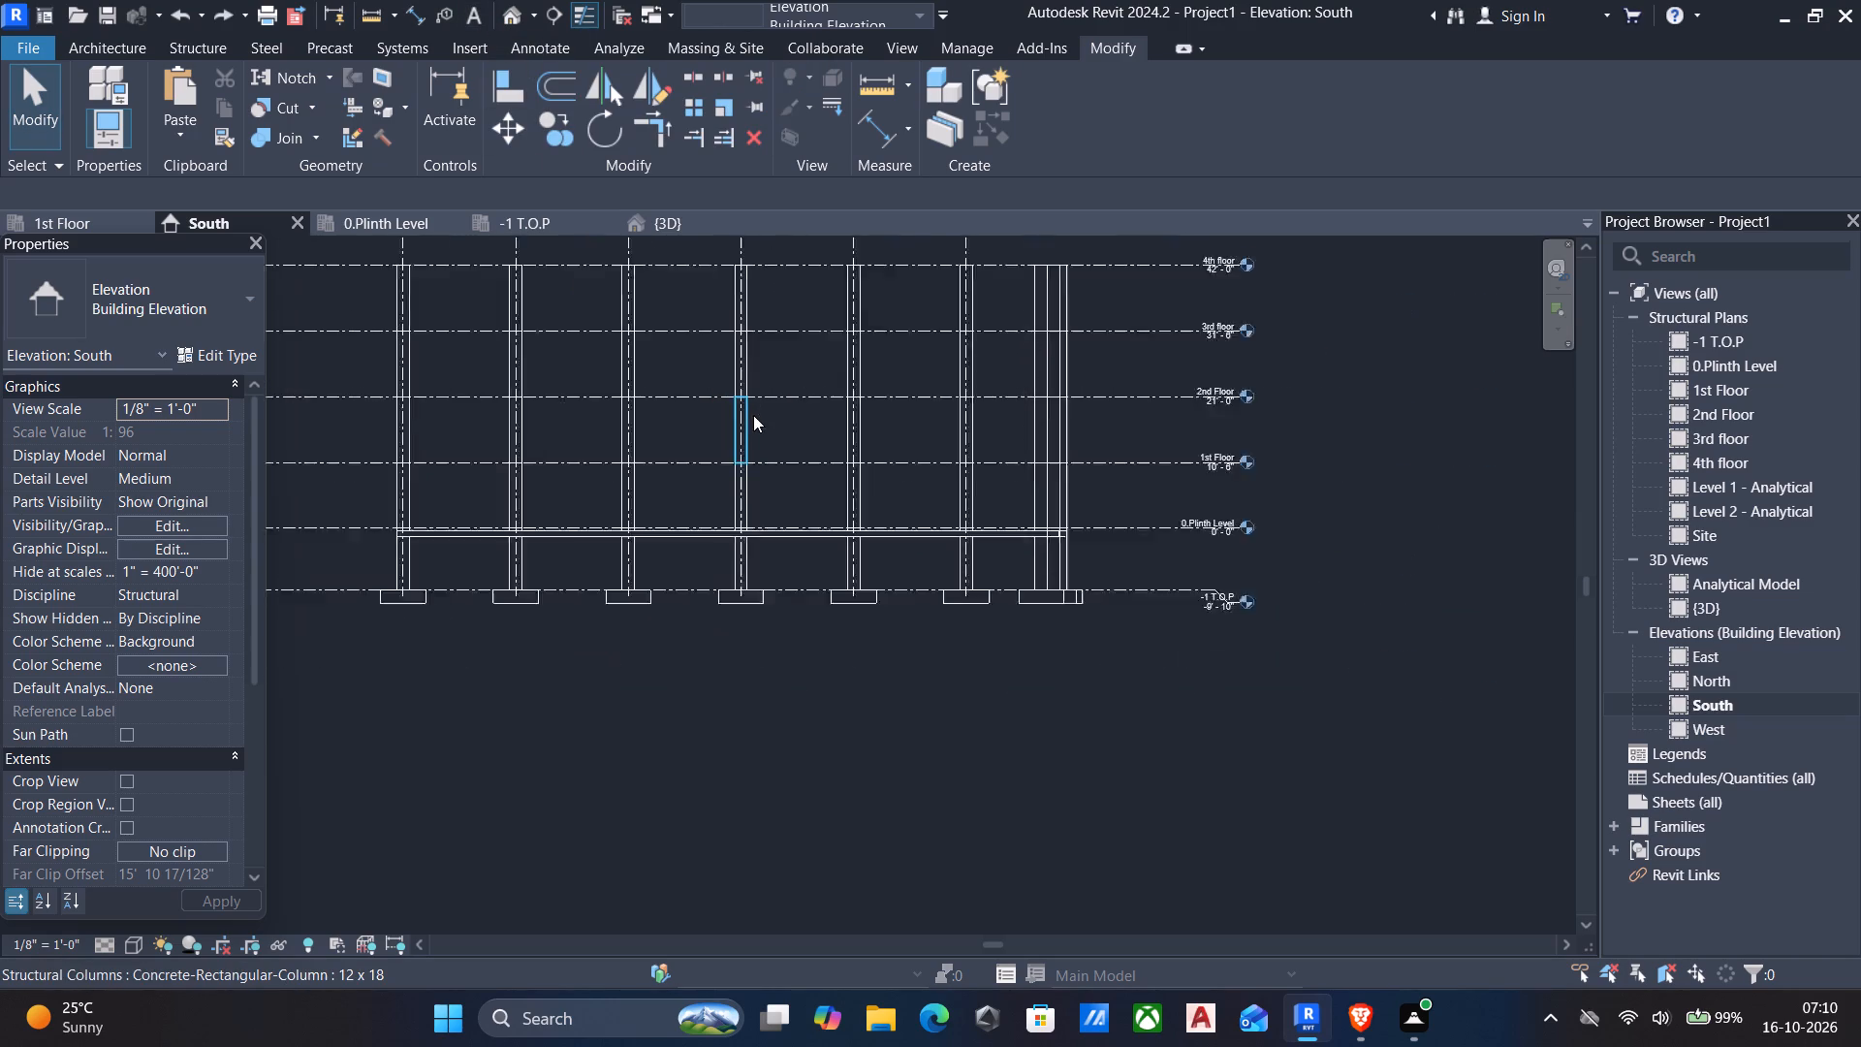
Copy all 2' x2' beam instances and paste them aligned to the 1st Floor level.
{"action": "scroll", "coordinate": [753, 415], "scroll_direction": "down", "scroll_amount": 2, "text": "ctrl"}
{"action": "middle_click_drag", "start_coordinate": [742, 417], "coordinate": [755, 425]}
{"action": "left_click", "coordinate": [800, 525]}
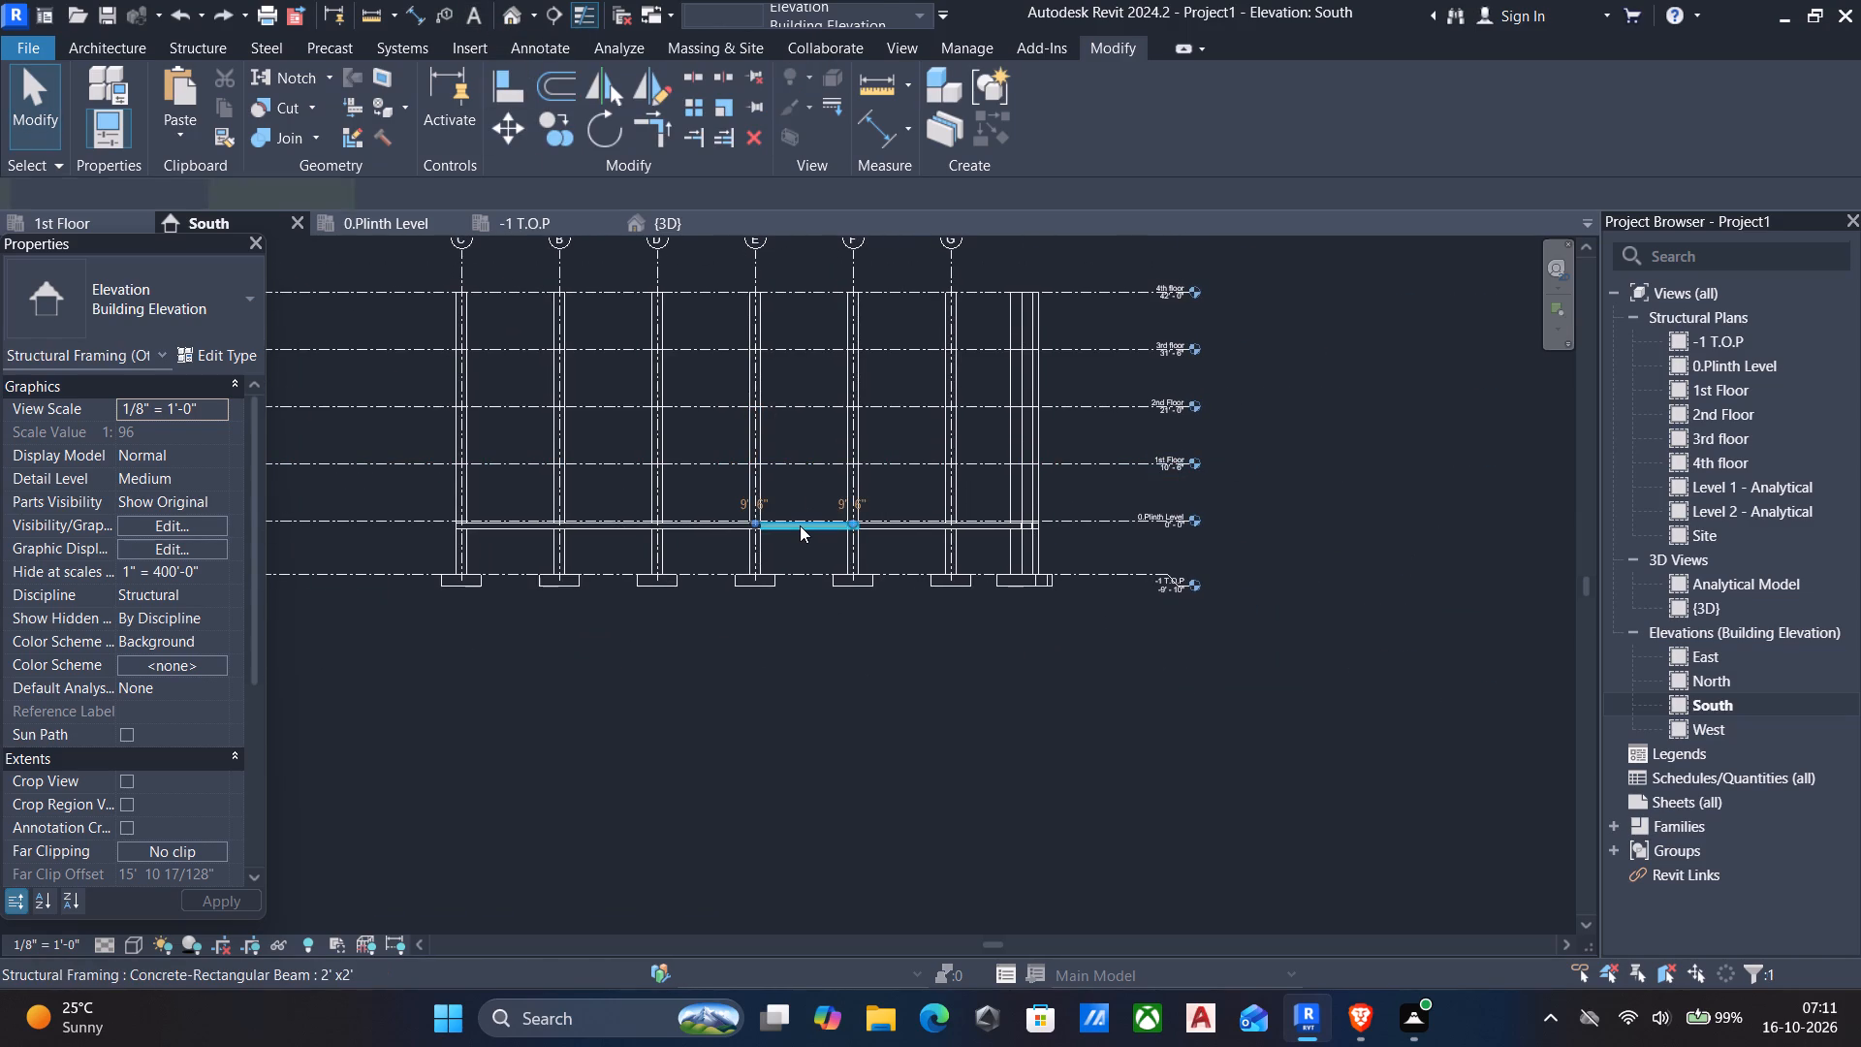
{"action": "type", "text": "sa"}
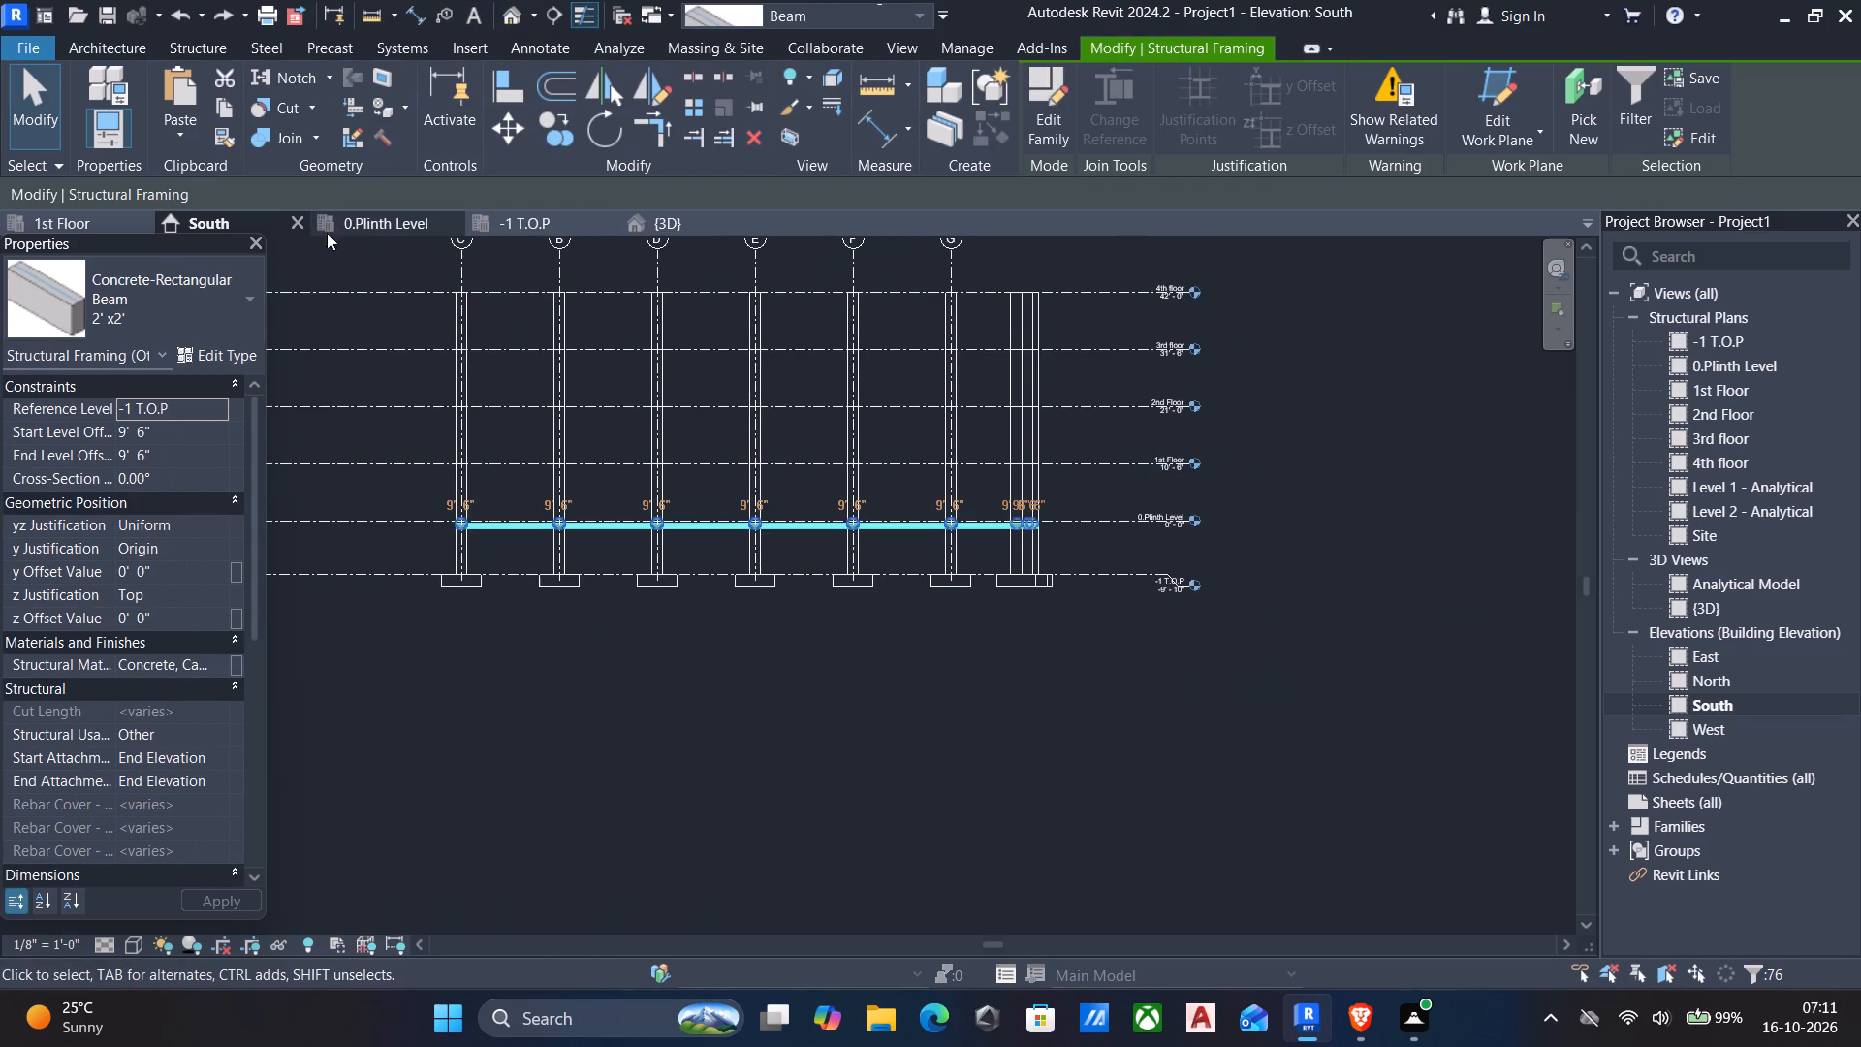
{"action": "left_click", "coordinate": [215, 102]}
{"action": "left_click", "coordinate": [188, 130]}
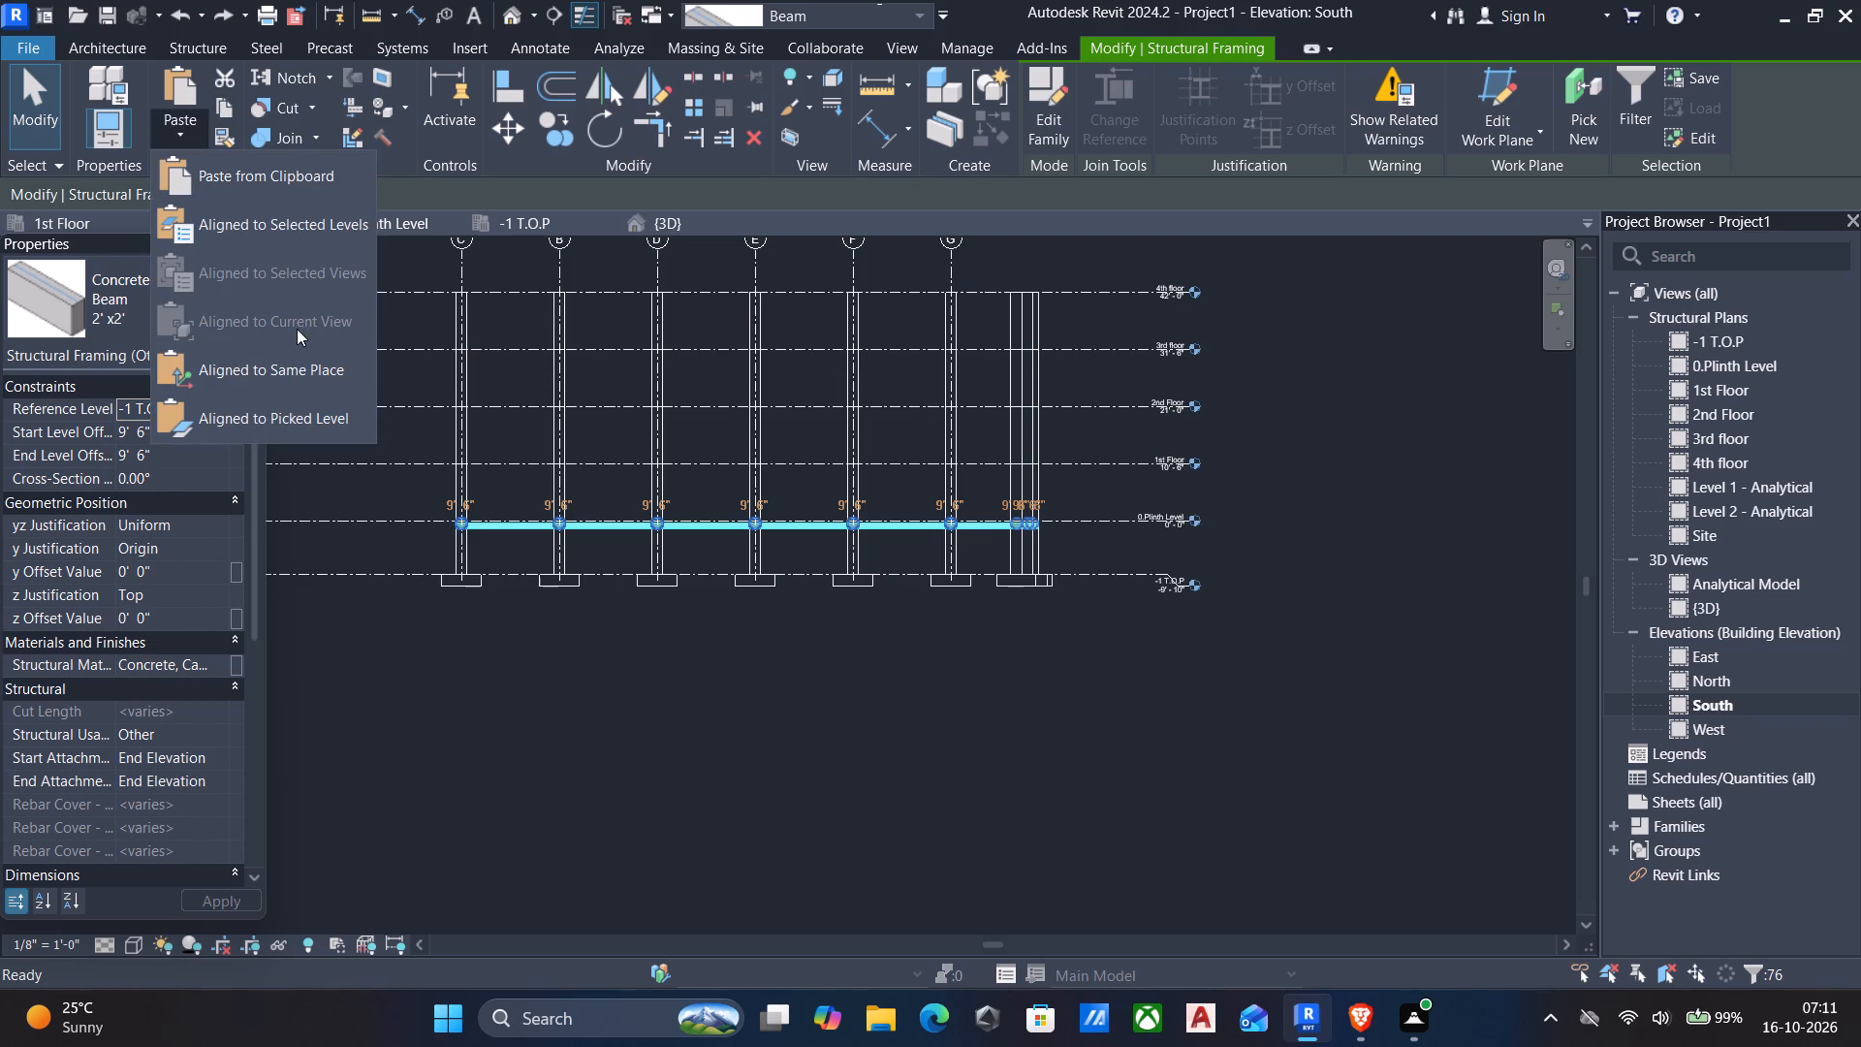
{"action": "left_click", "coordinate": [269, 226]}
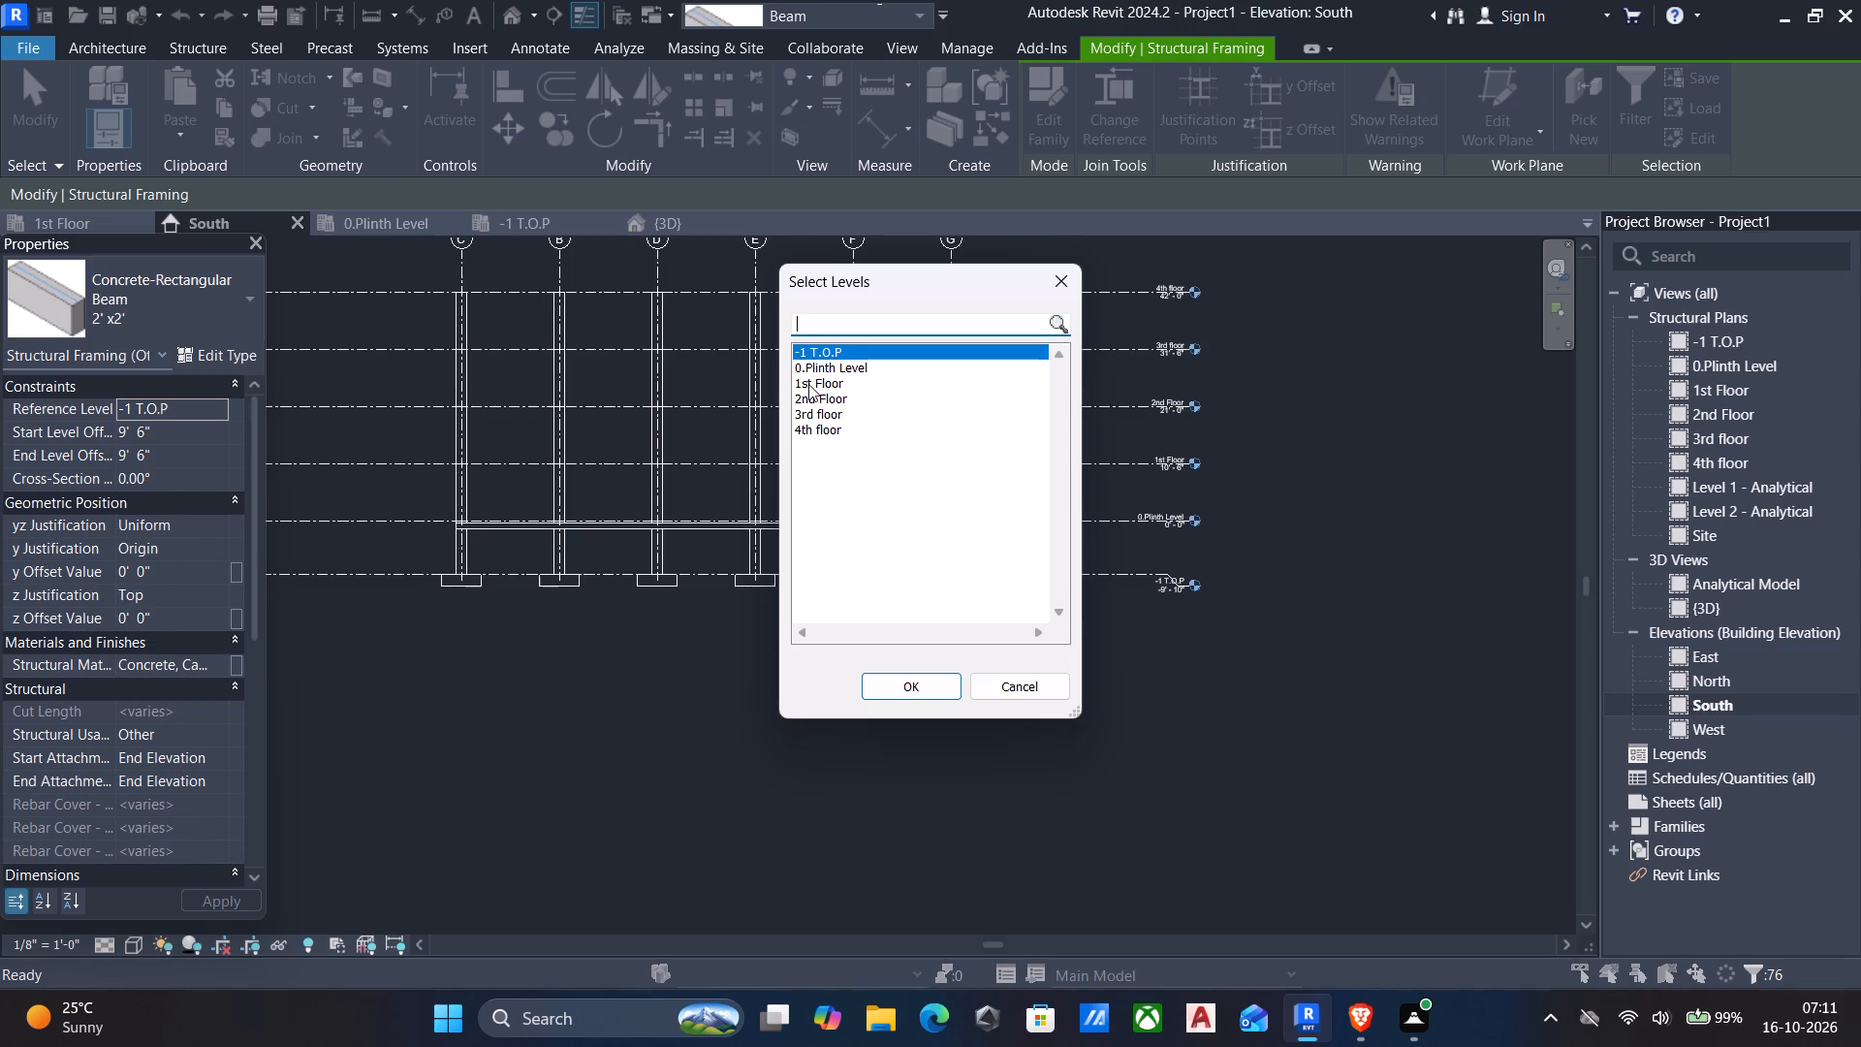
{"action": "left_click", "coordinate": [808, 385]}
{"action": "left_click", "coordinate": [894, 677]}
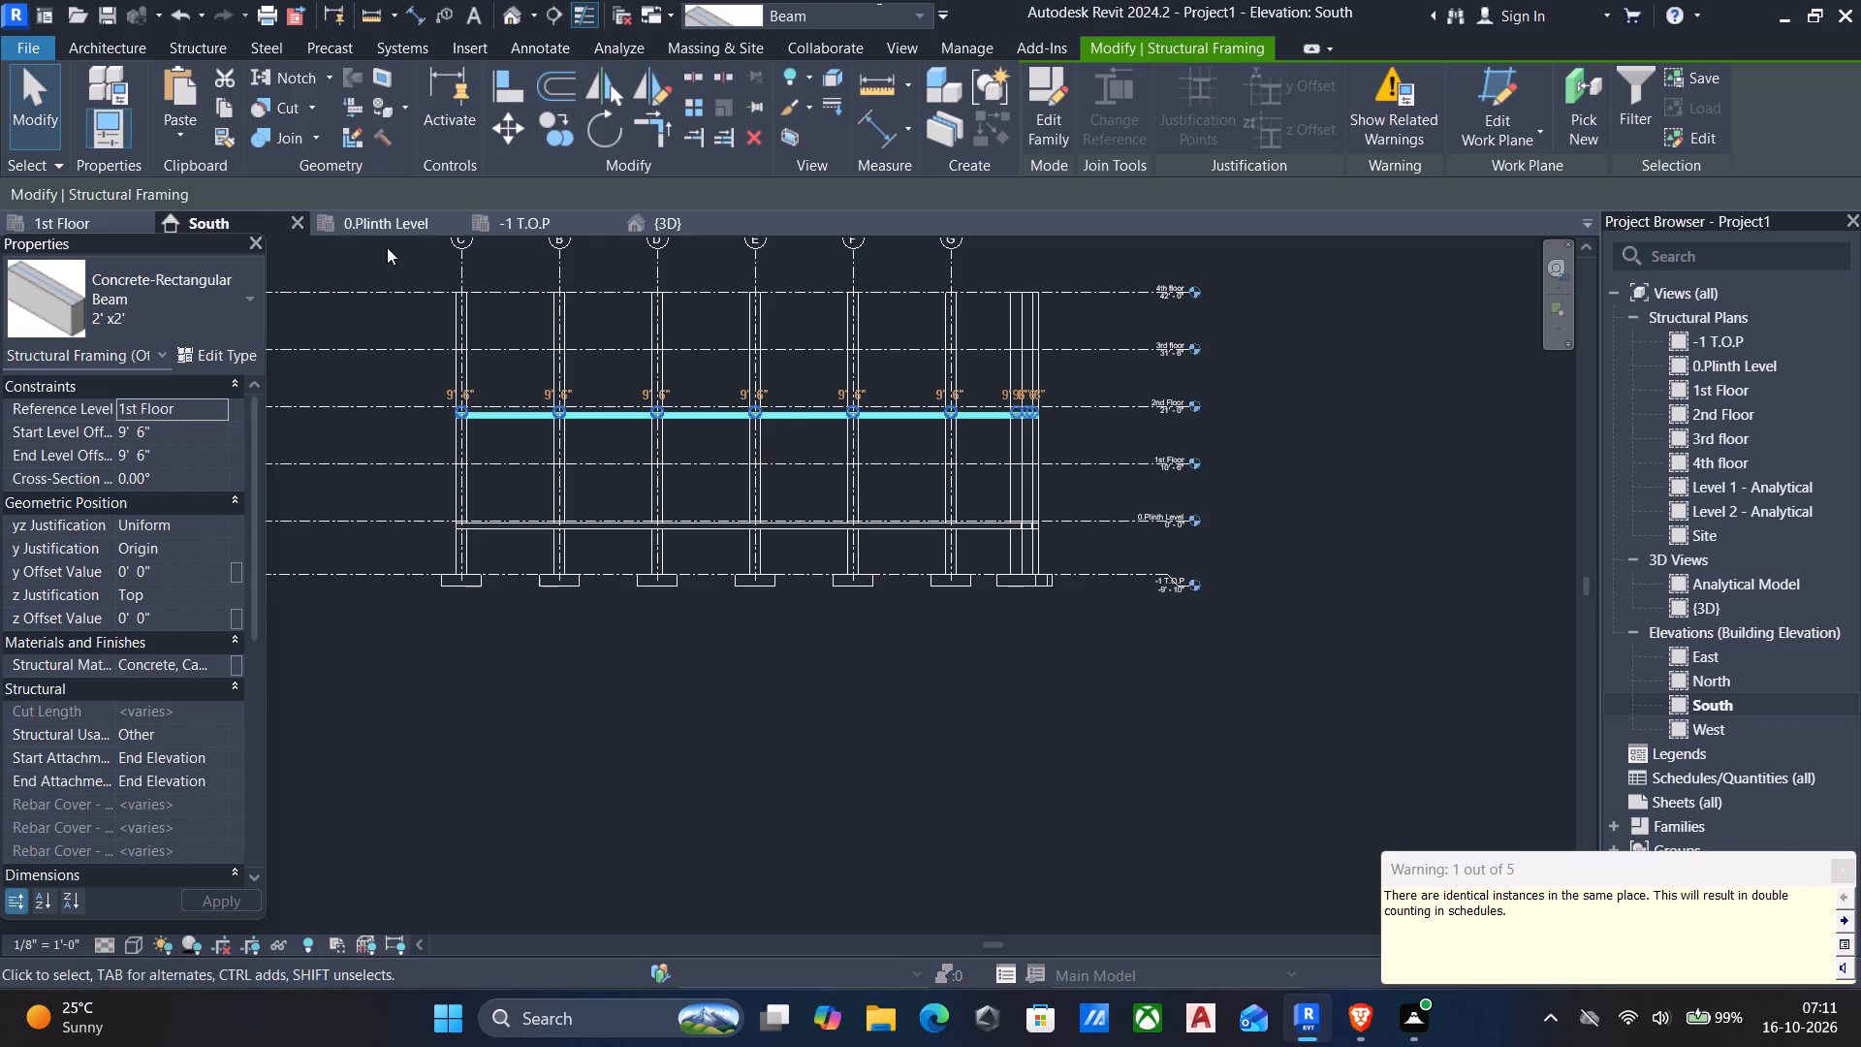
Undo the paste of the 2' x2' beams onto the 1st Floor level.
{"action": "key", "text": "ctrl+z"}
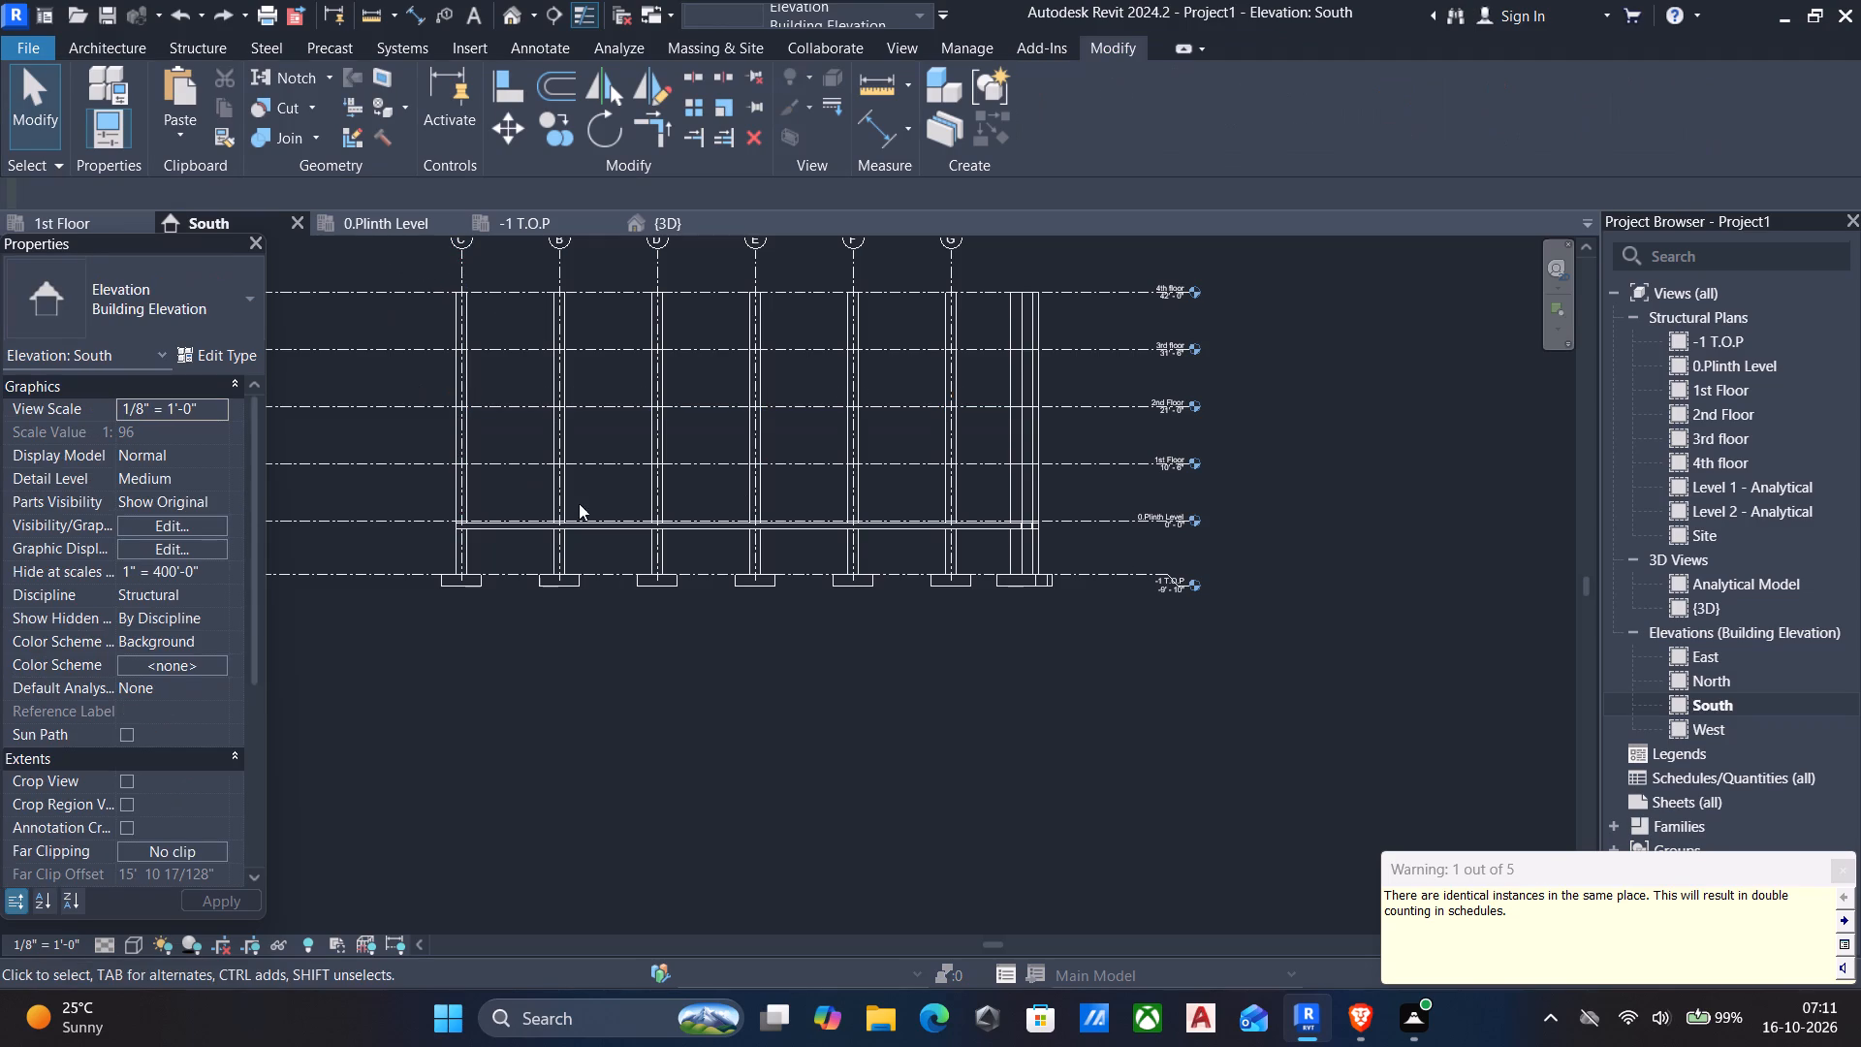
Copy all 2' x2' beam instances and paste them aligned to the 0.Plinth Level and the 1st, 2nd, 3rd and 4th floor levels.
{"action": "left_click", "coordinate": [592, 521]}
{"action": "type", "text": "sa"}
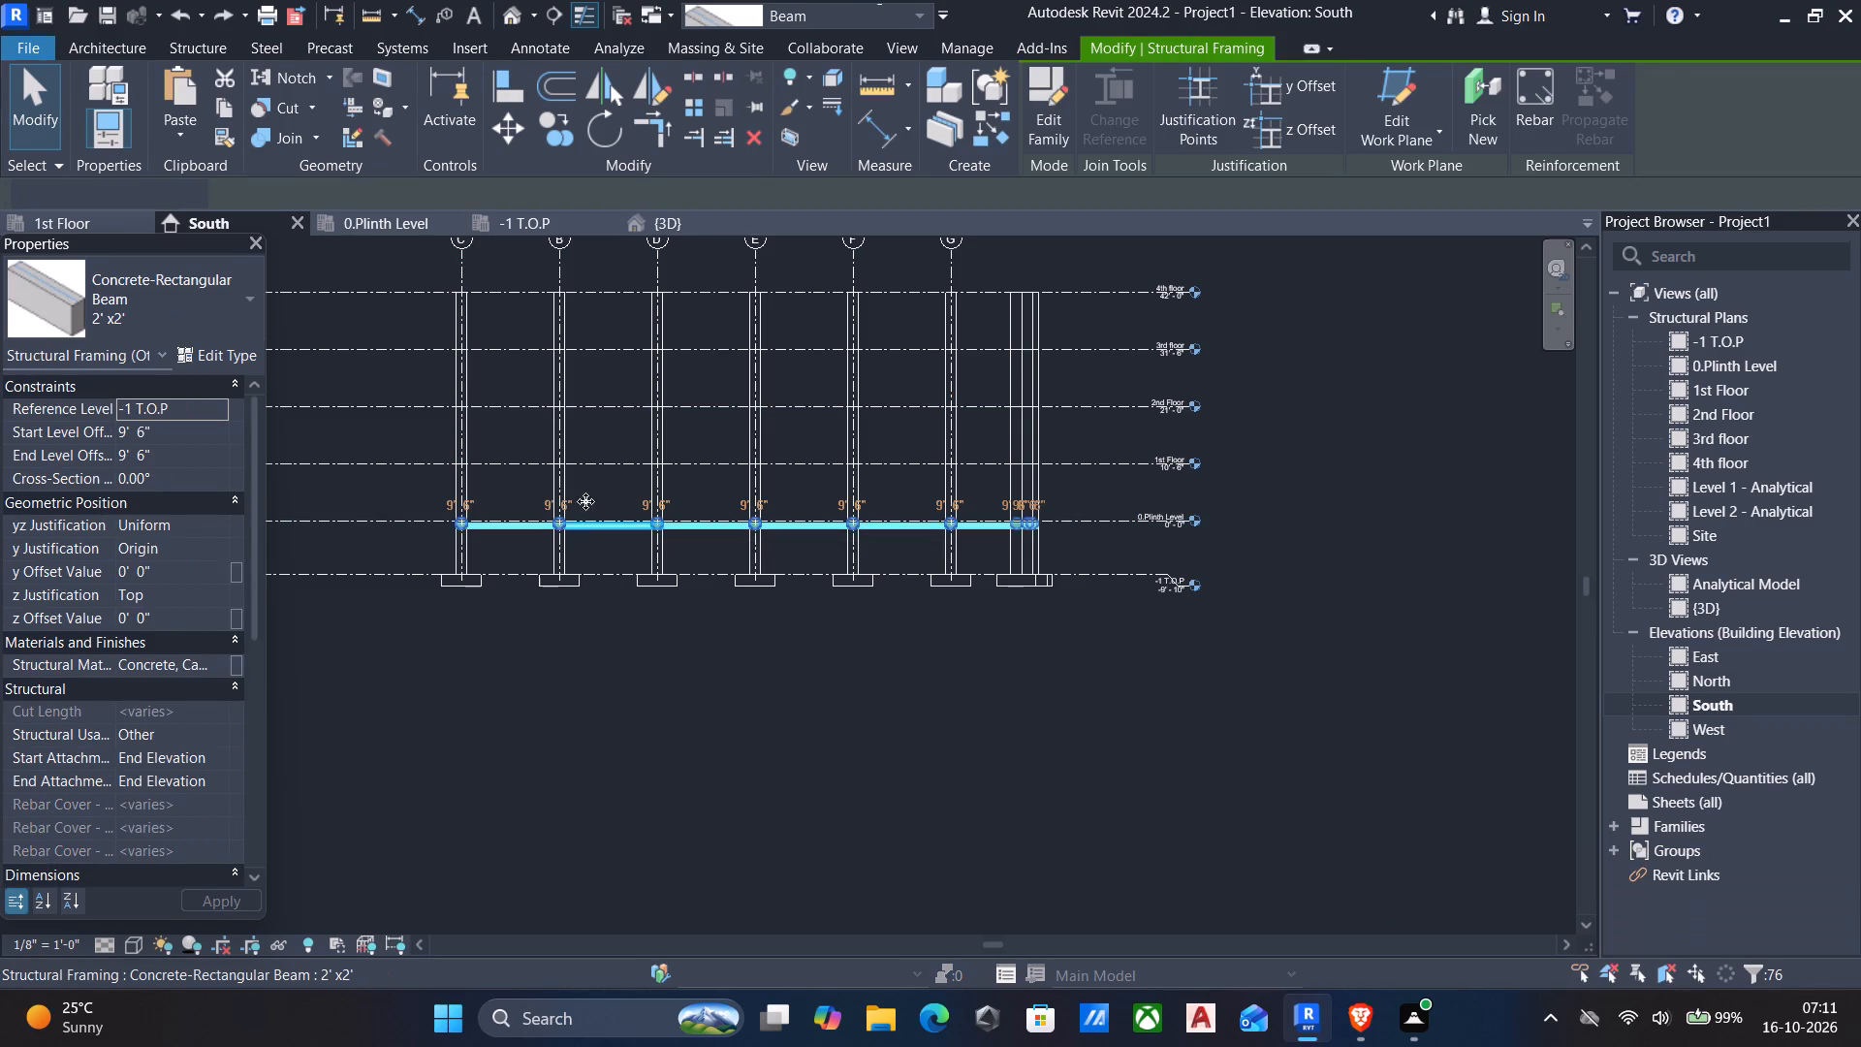
{"action": "left_click", "coordinate": [225, 109]}
{"action": "left_click", "coordinate": [177, 124]}
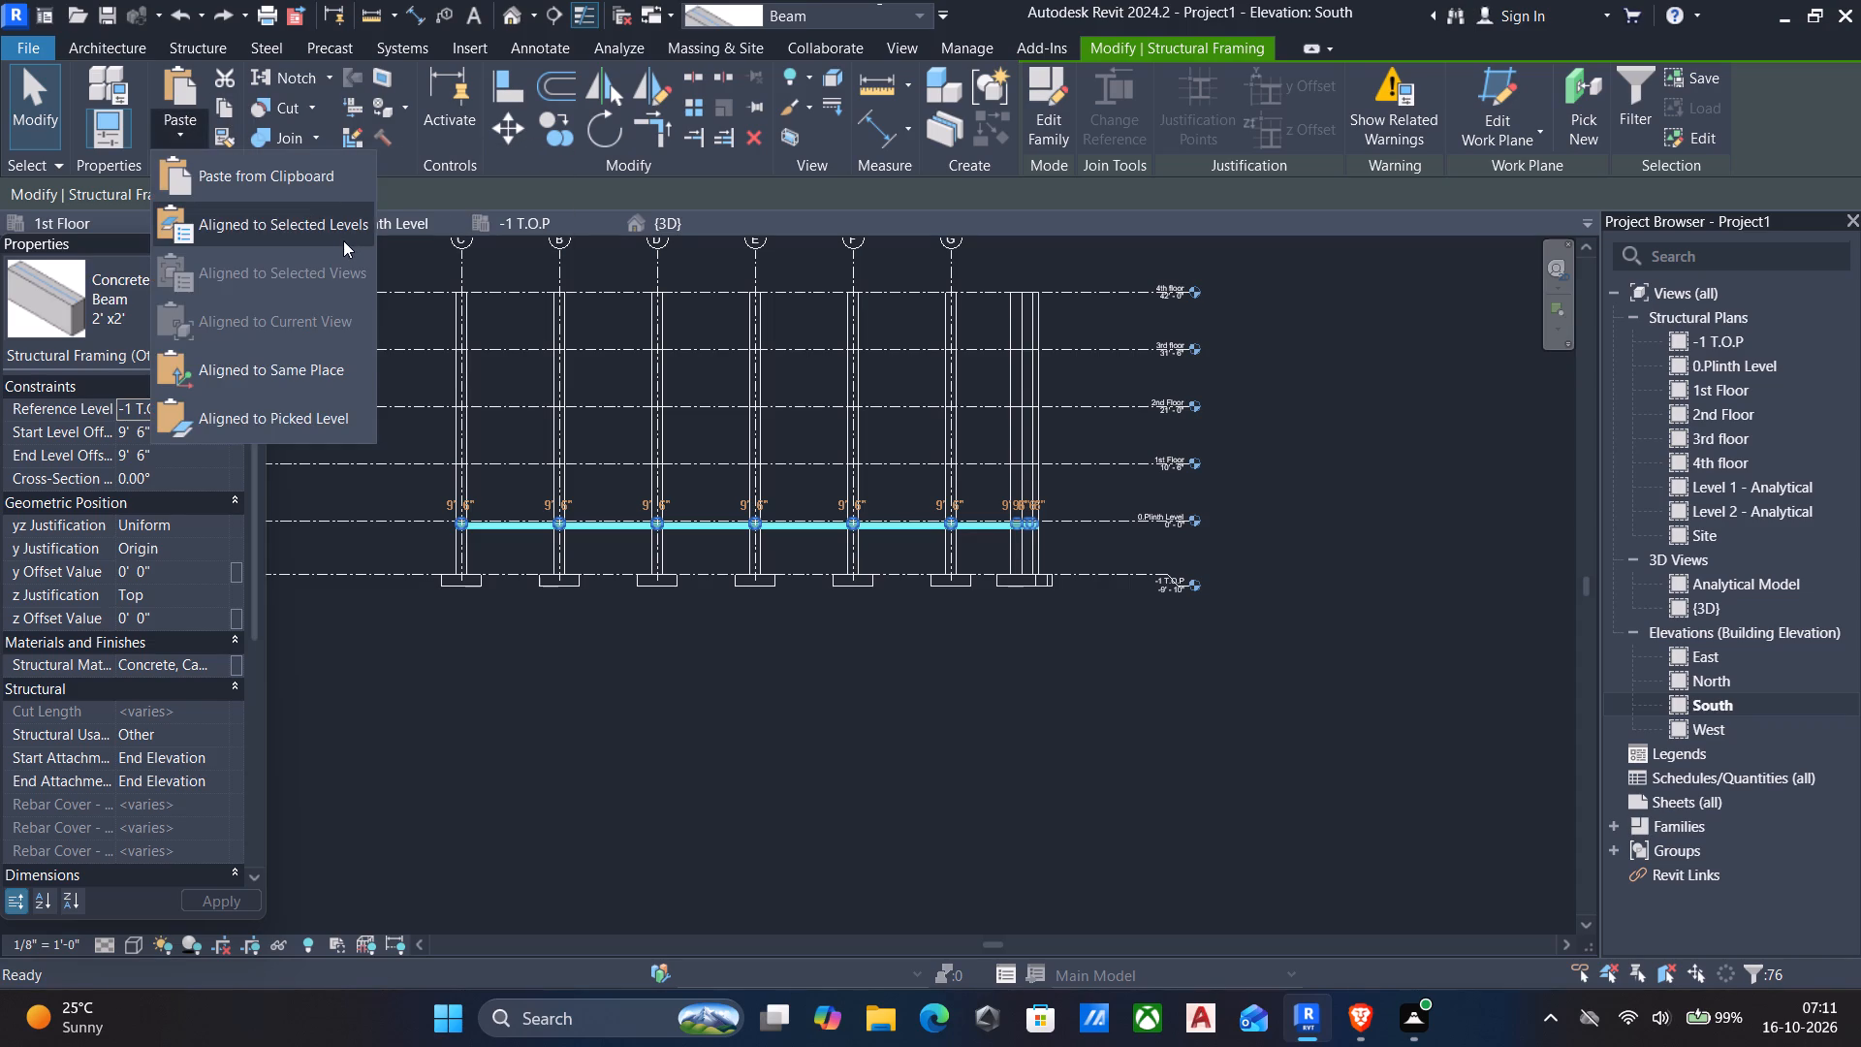
{"action": "left_click", "coordinate": [332, 226]}
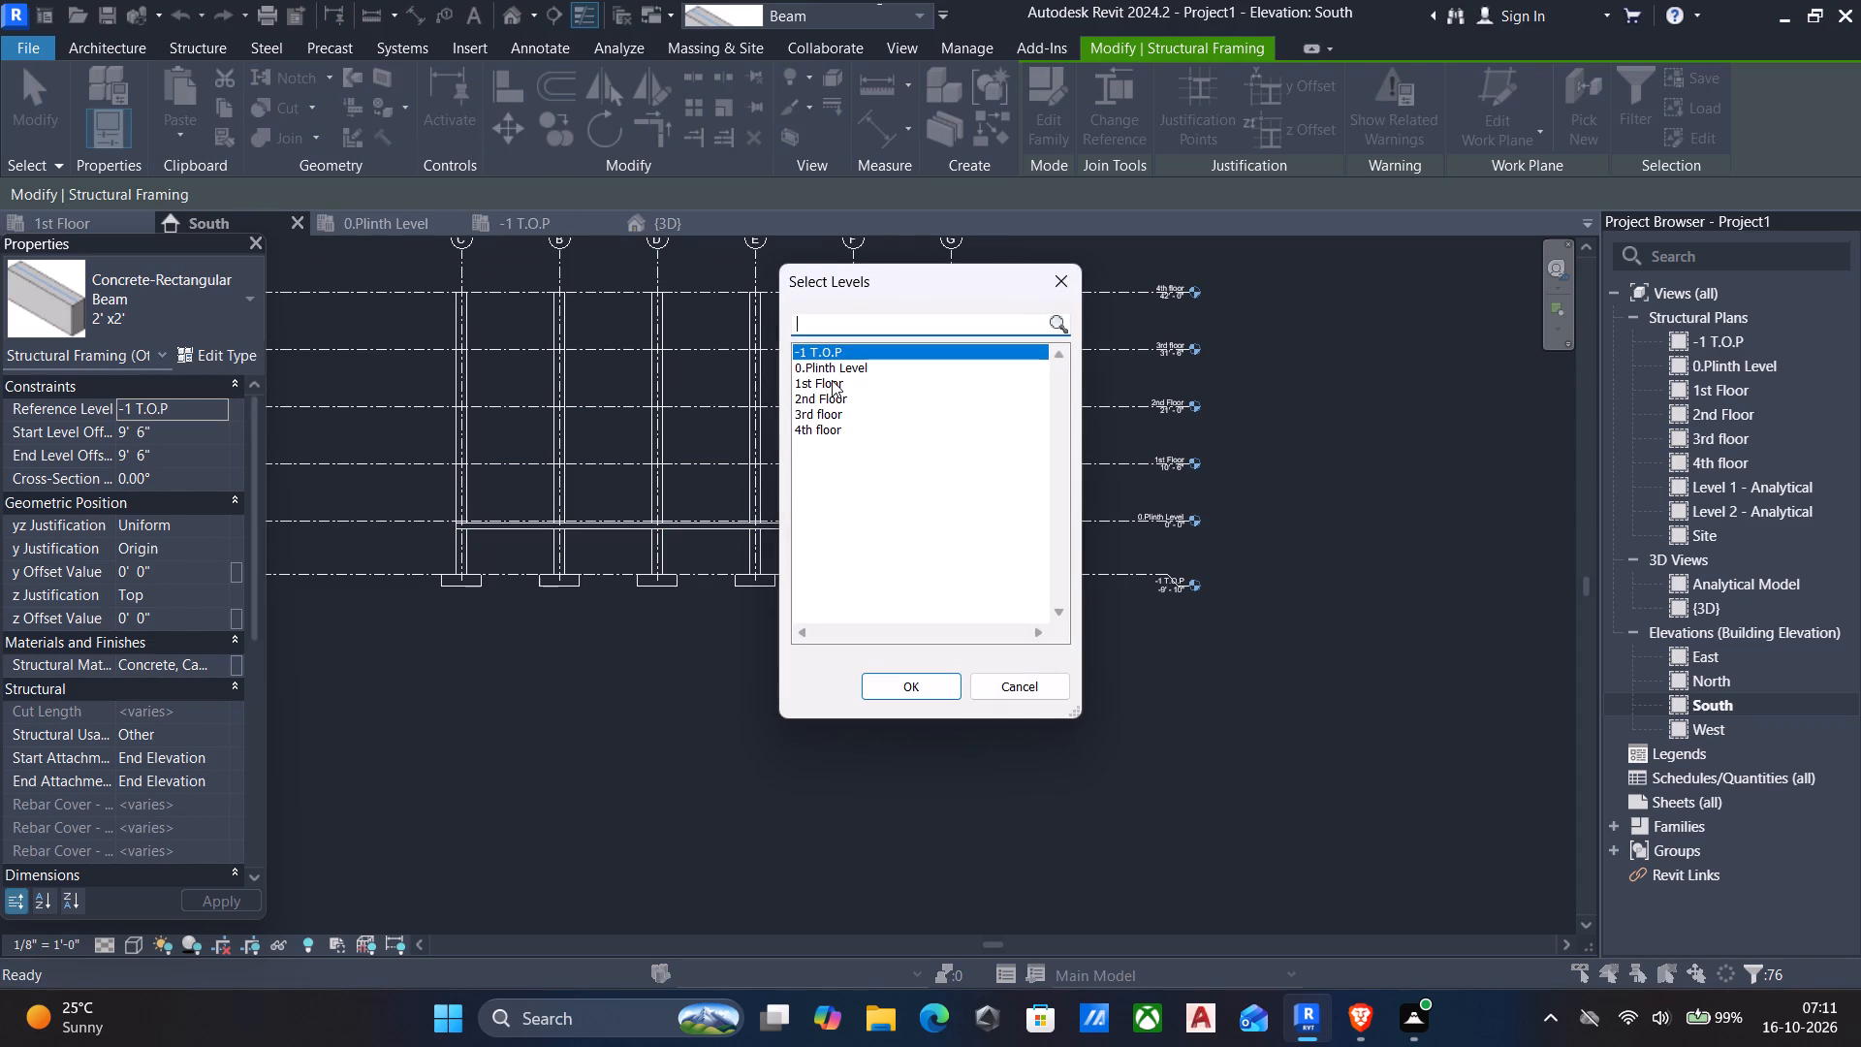
{"action": "left_click_drag", "start_coordinate": [882, 488], "coordinate": [841, 363]}
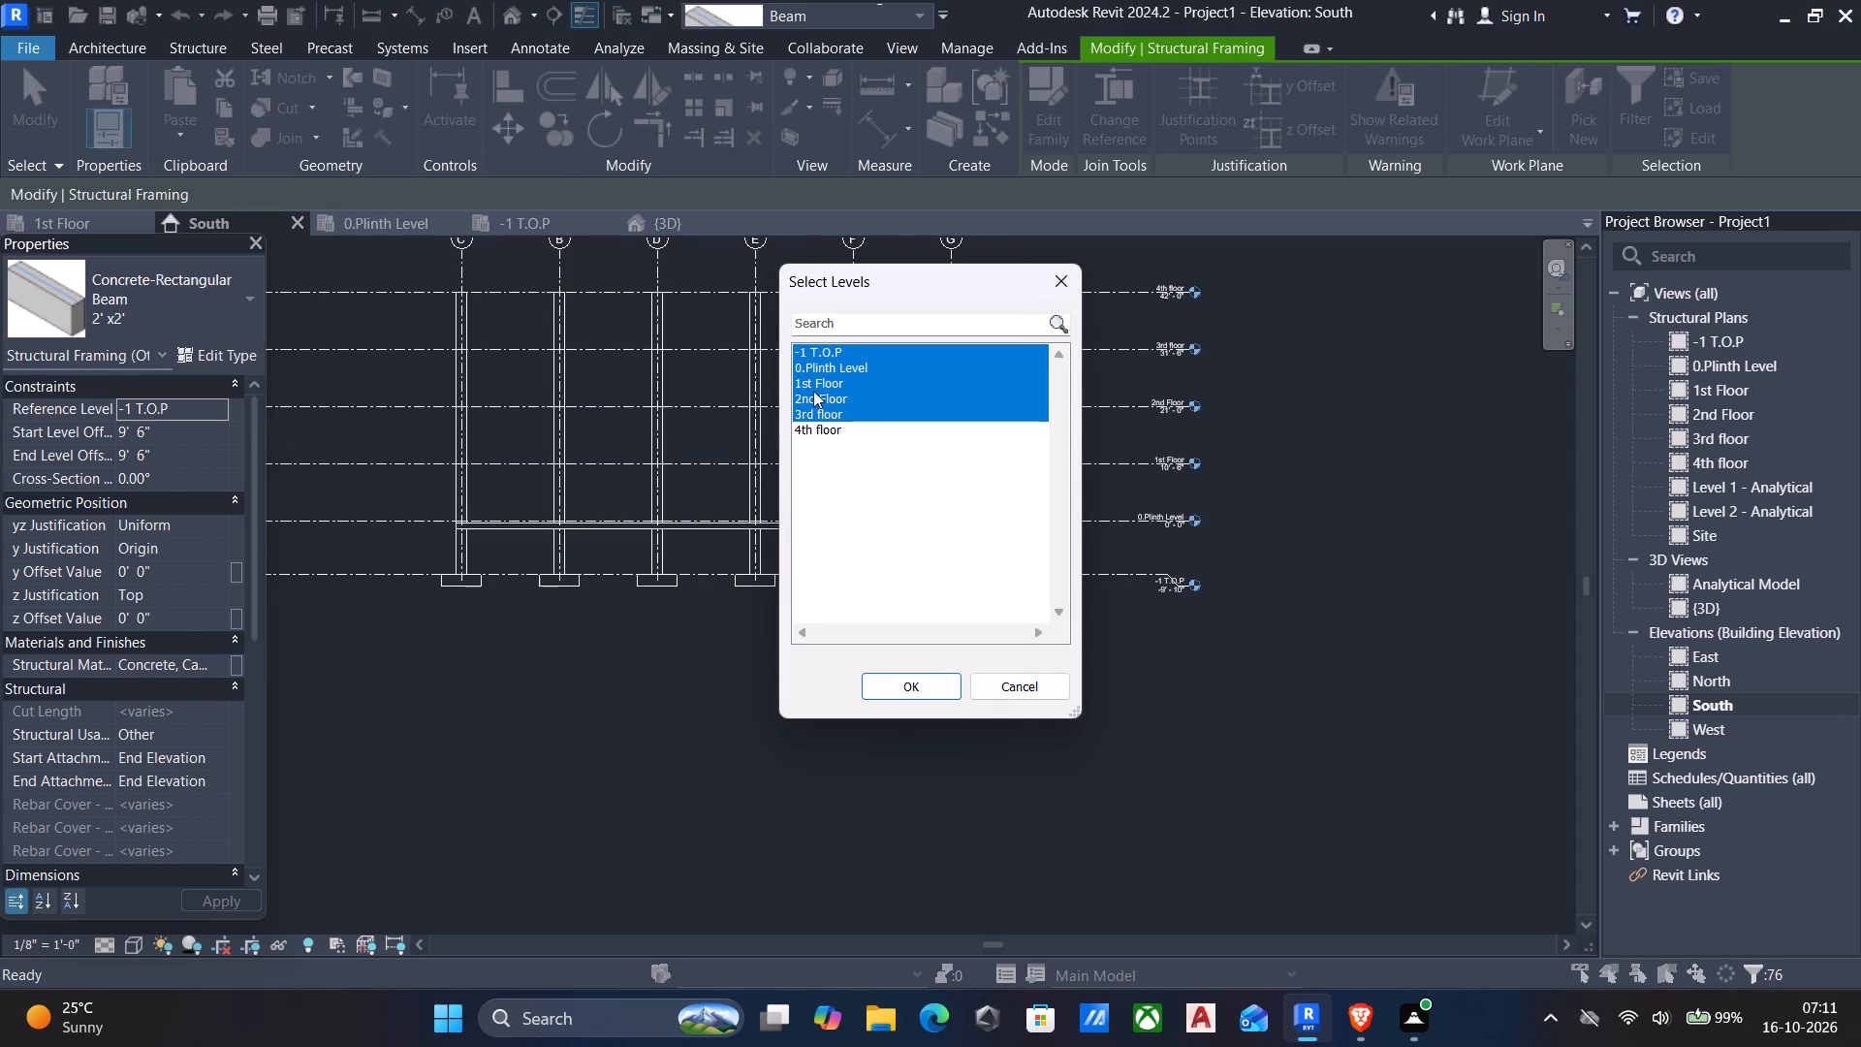
{"action": "left_click", "coordinate": [885, 346], "text": "ctrl"}
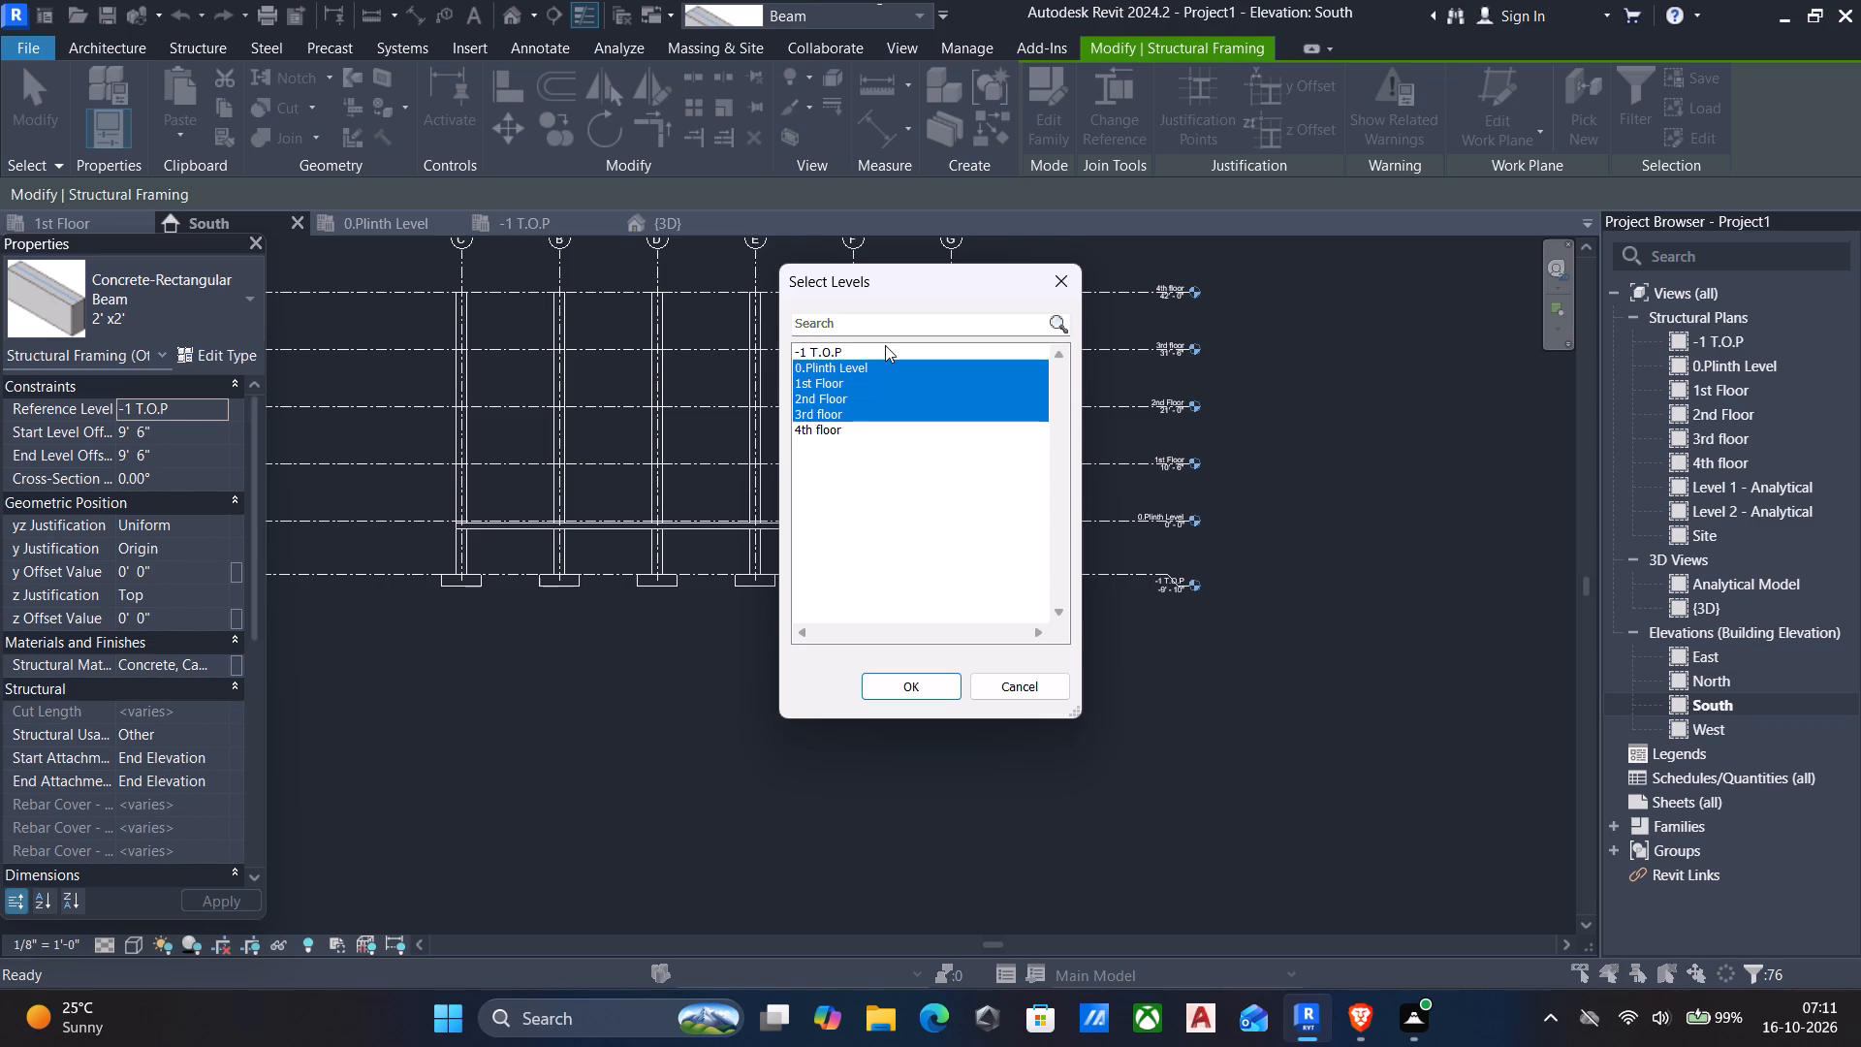
{"action": "left_click", "coordinate": [856, 426], "text": "ctrl"}
{"action": "left_click", "coordinate": [898, 680]}
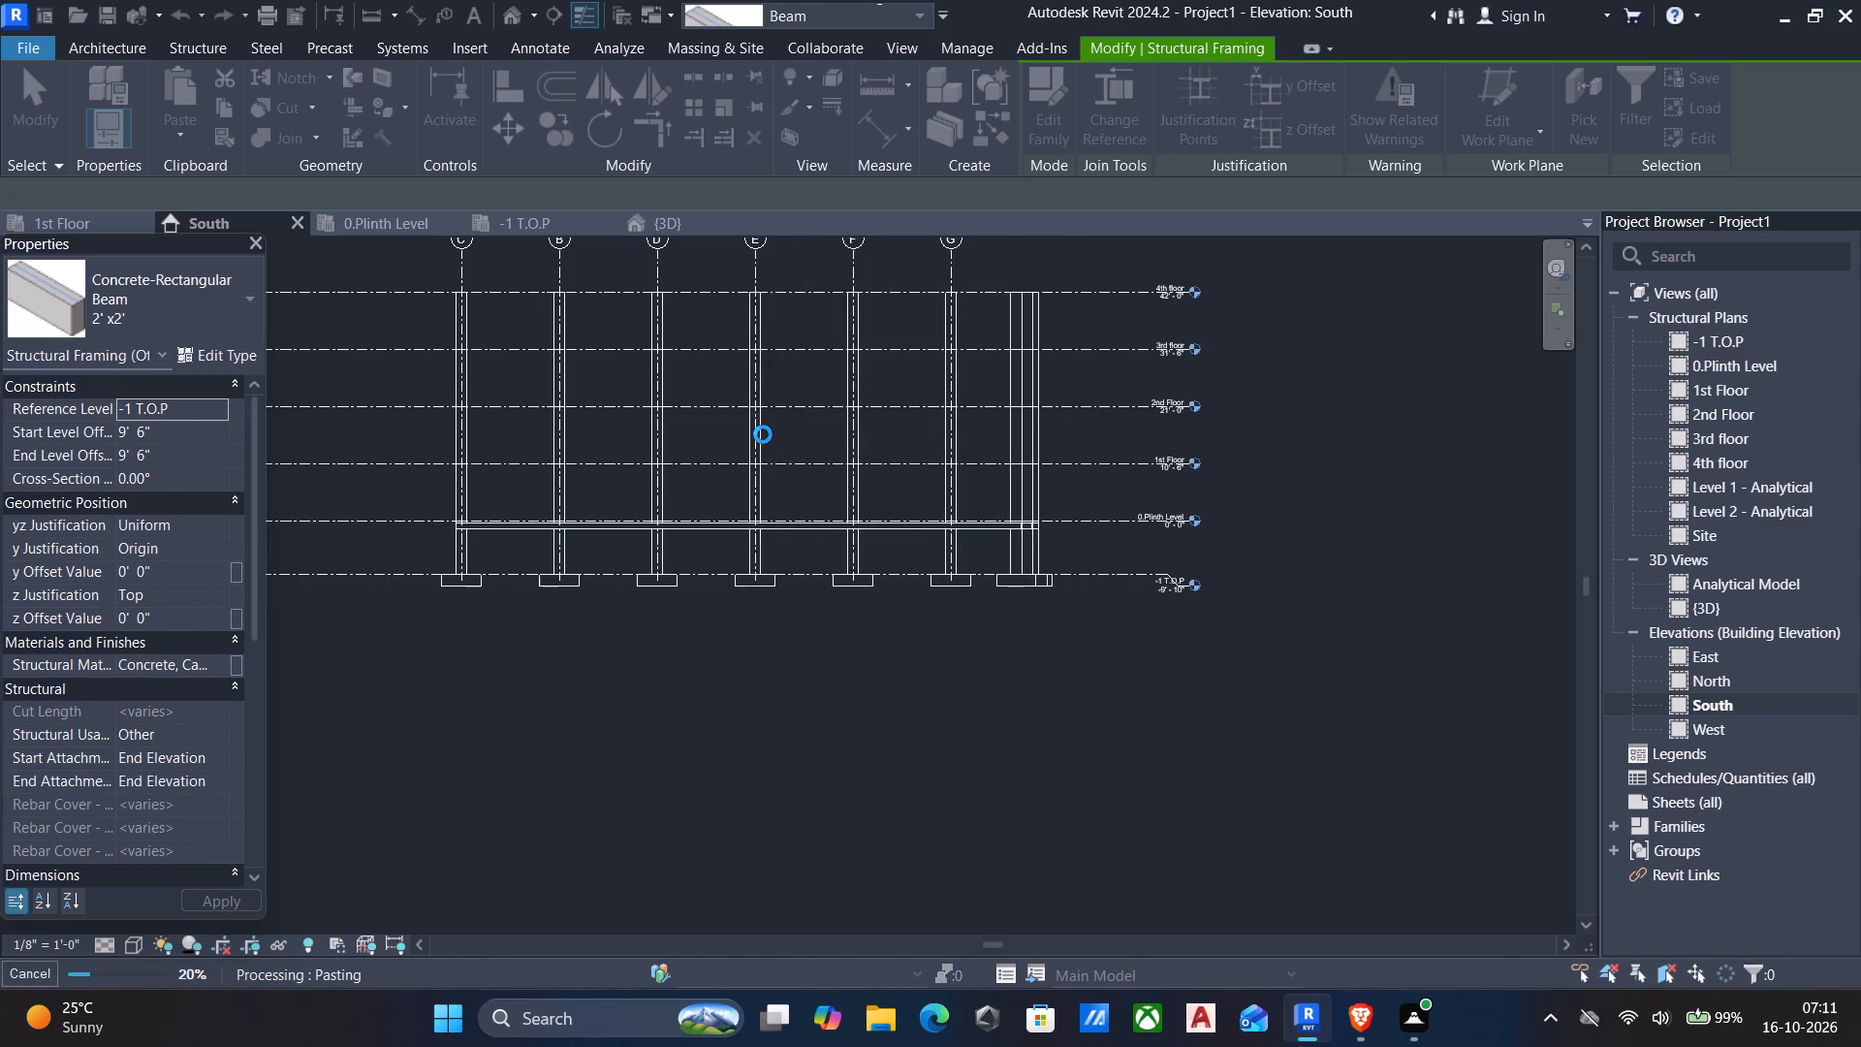
Delete the pasted row of beams lying above the 4th floor level.
{"action": "scroll", "coordinate": [802, 551], "scroll_direction": "up", "scroll_amount": 3}
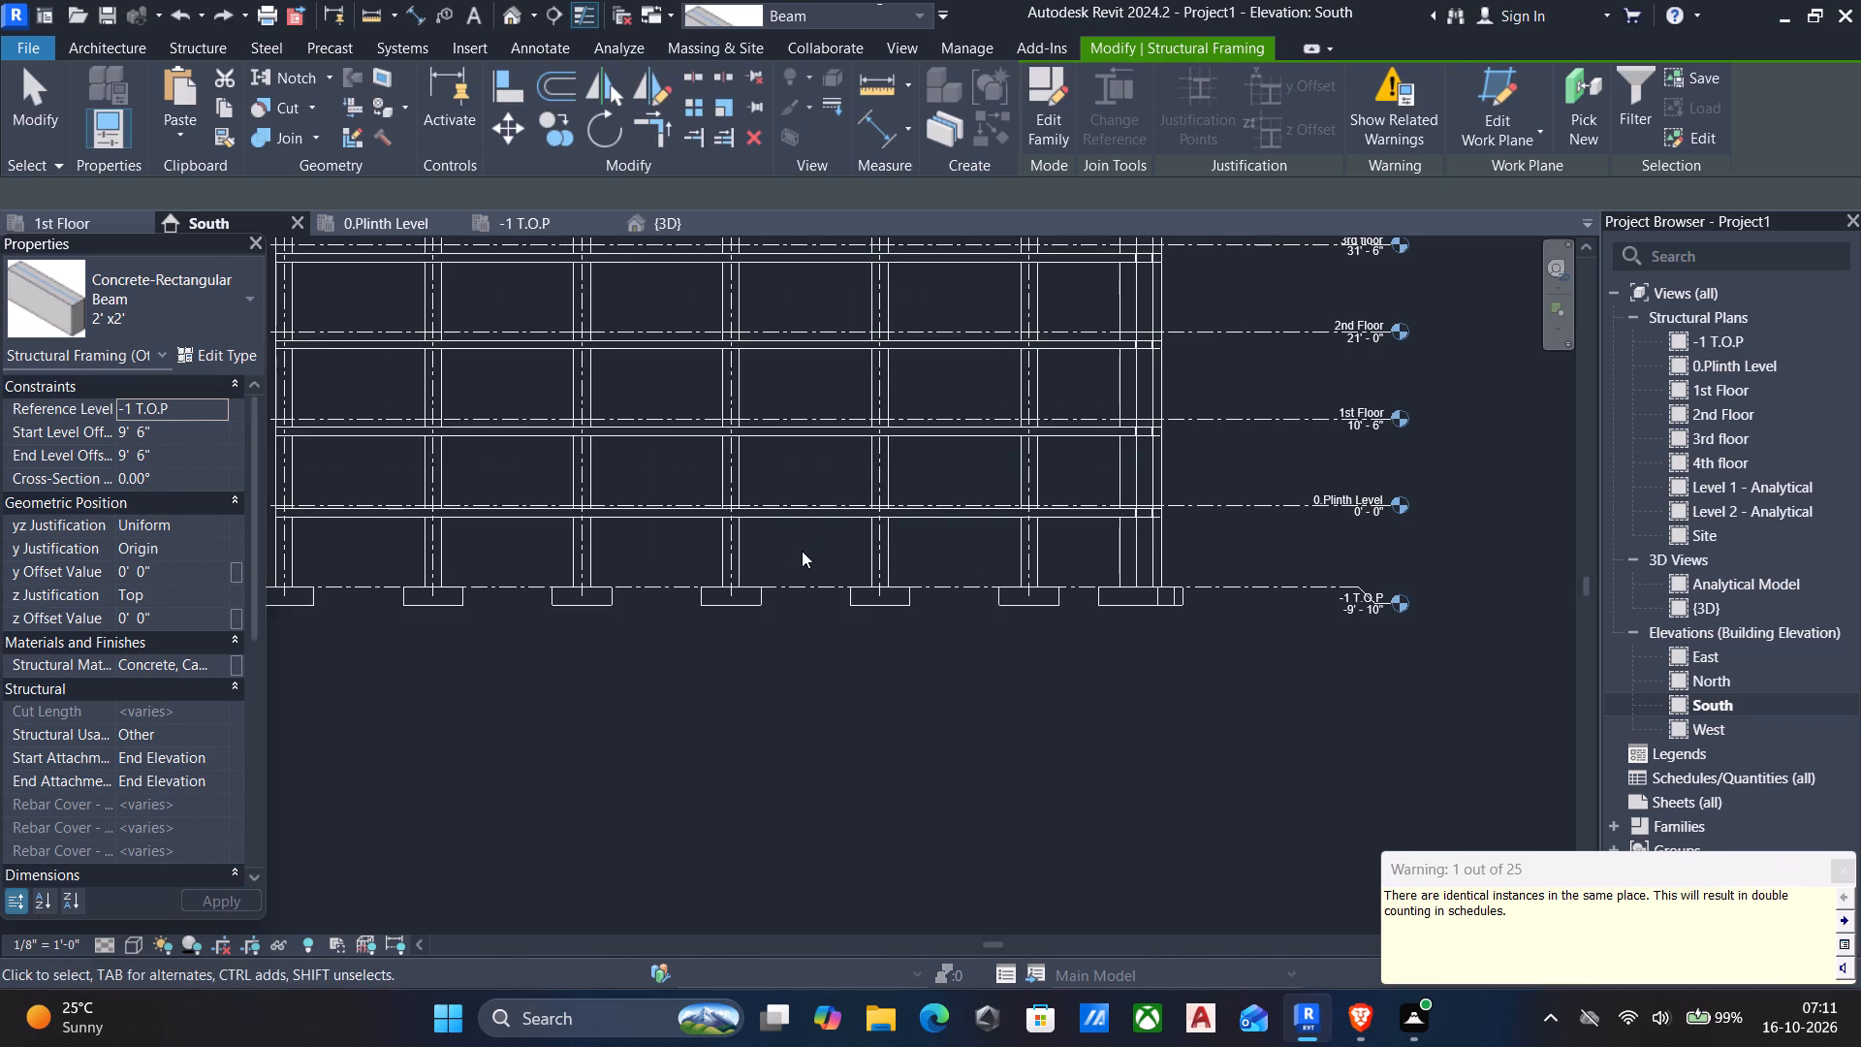
{"action": "scroll", "coordinate": [808, 556], "scroll_direction": "down", "scroll_amount": 4}
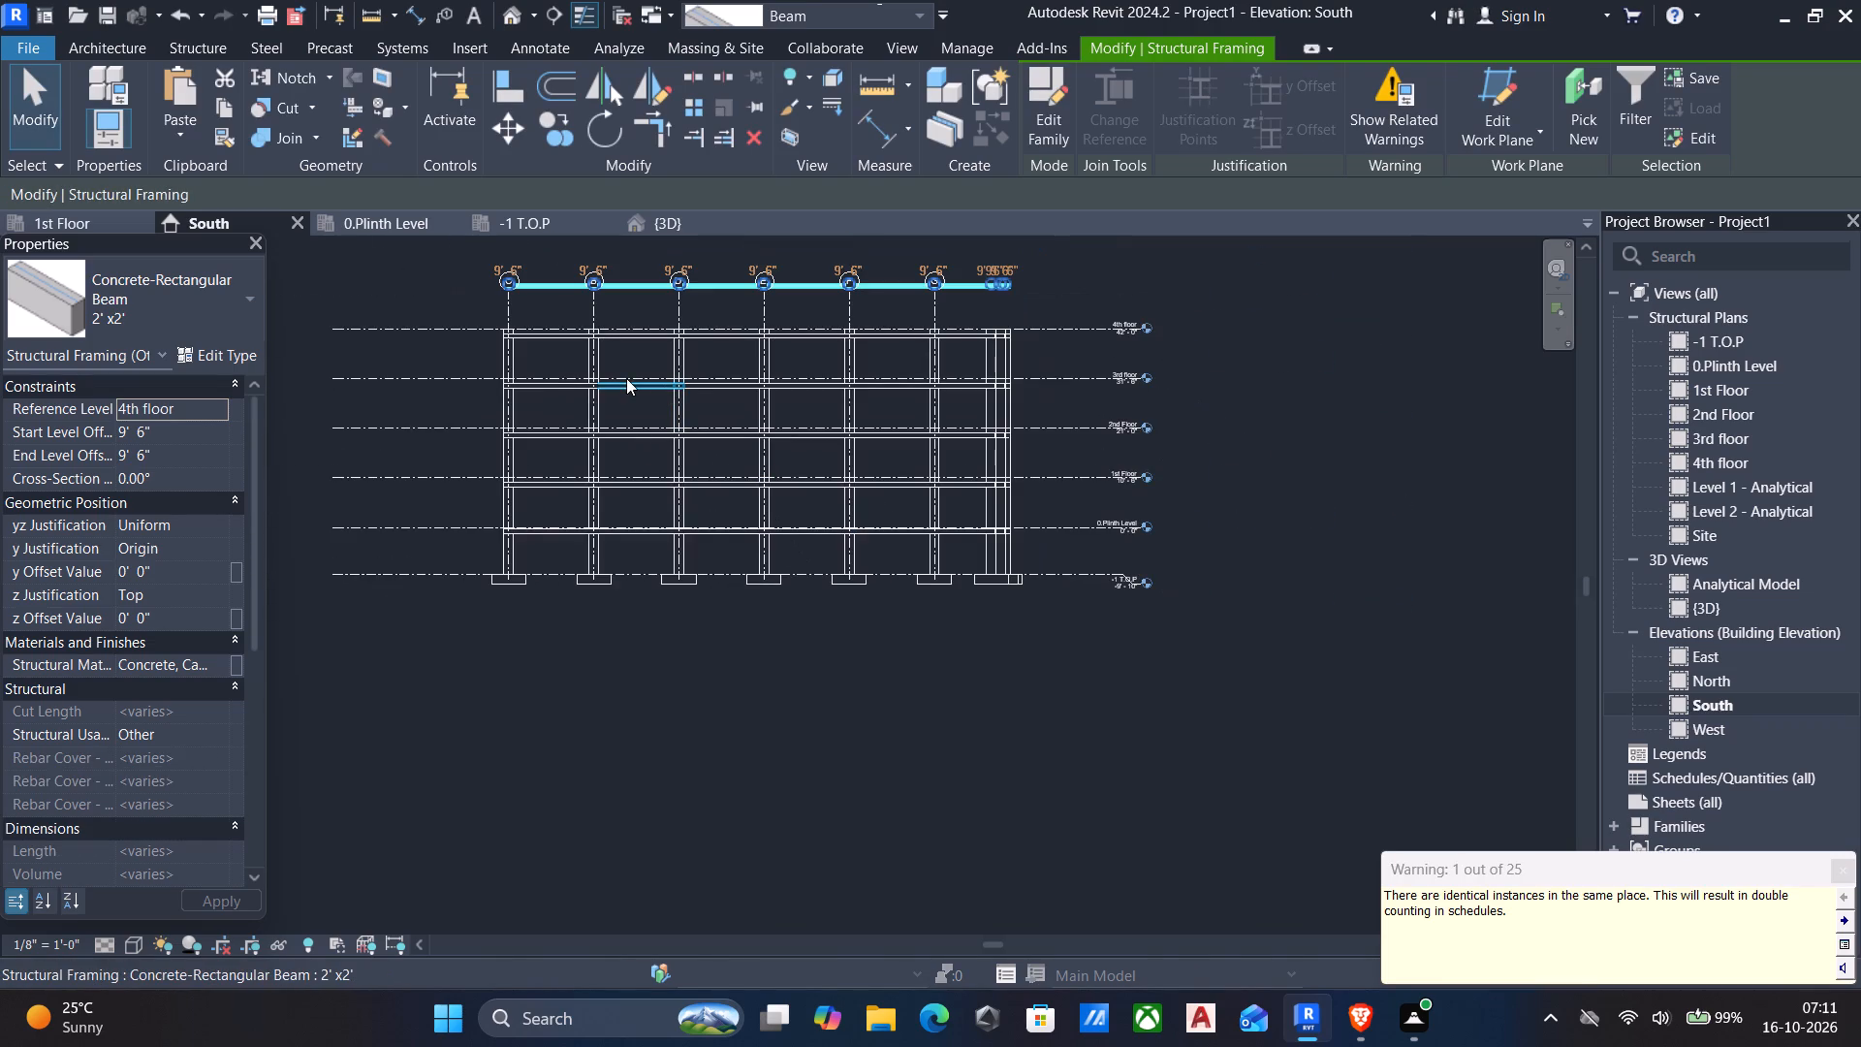
{"action": "middle_click_drag", "start_coordinate": [684, 326], "coordinate": [697, 569]}
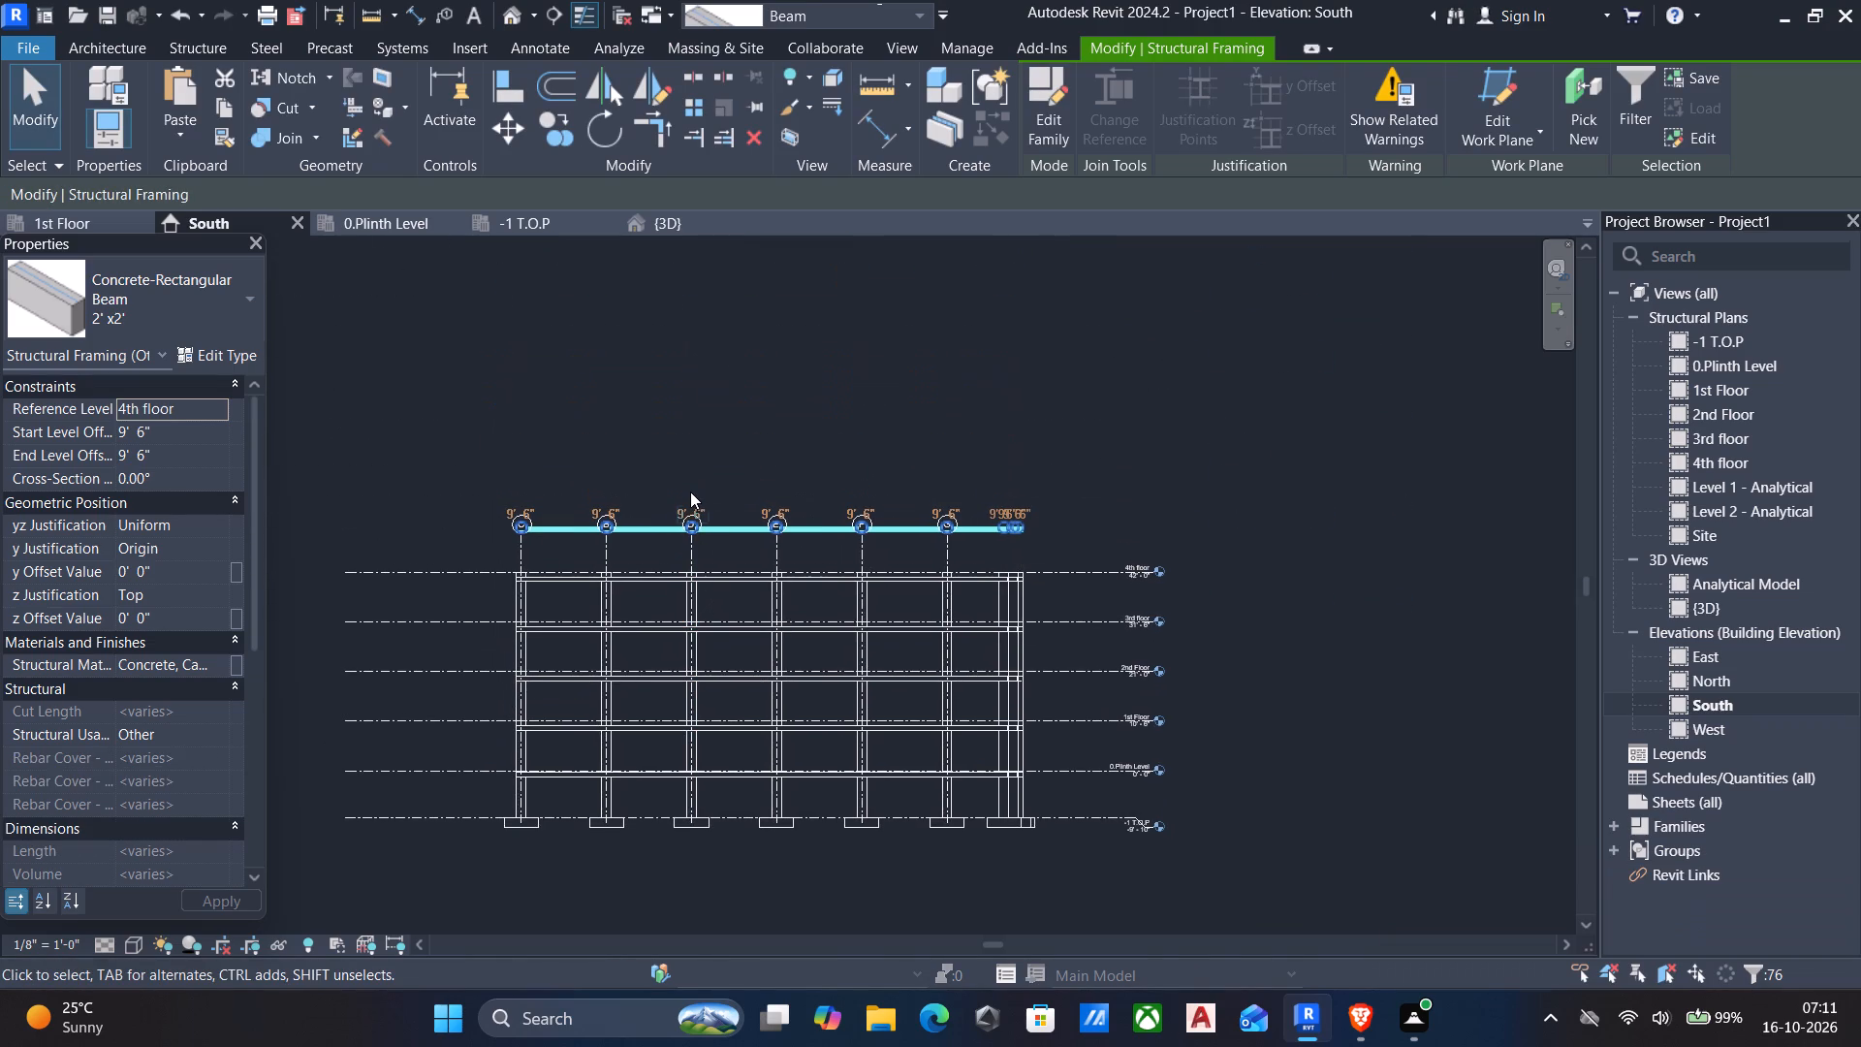
{"action": "key", "text": "Delete"}
Select the beams just below the 4th floor level and nudge them up to start and end level offsets of 10' 6".
{"action": "scroll", "coordinate": [710, 557], "scroll_direction": "up", "scroll_amount": 4}
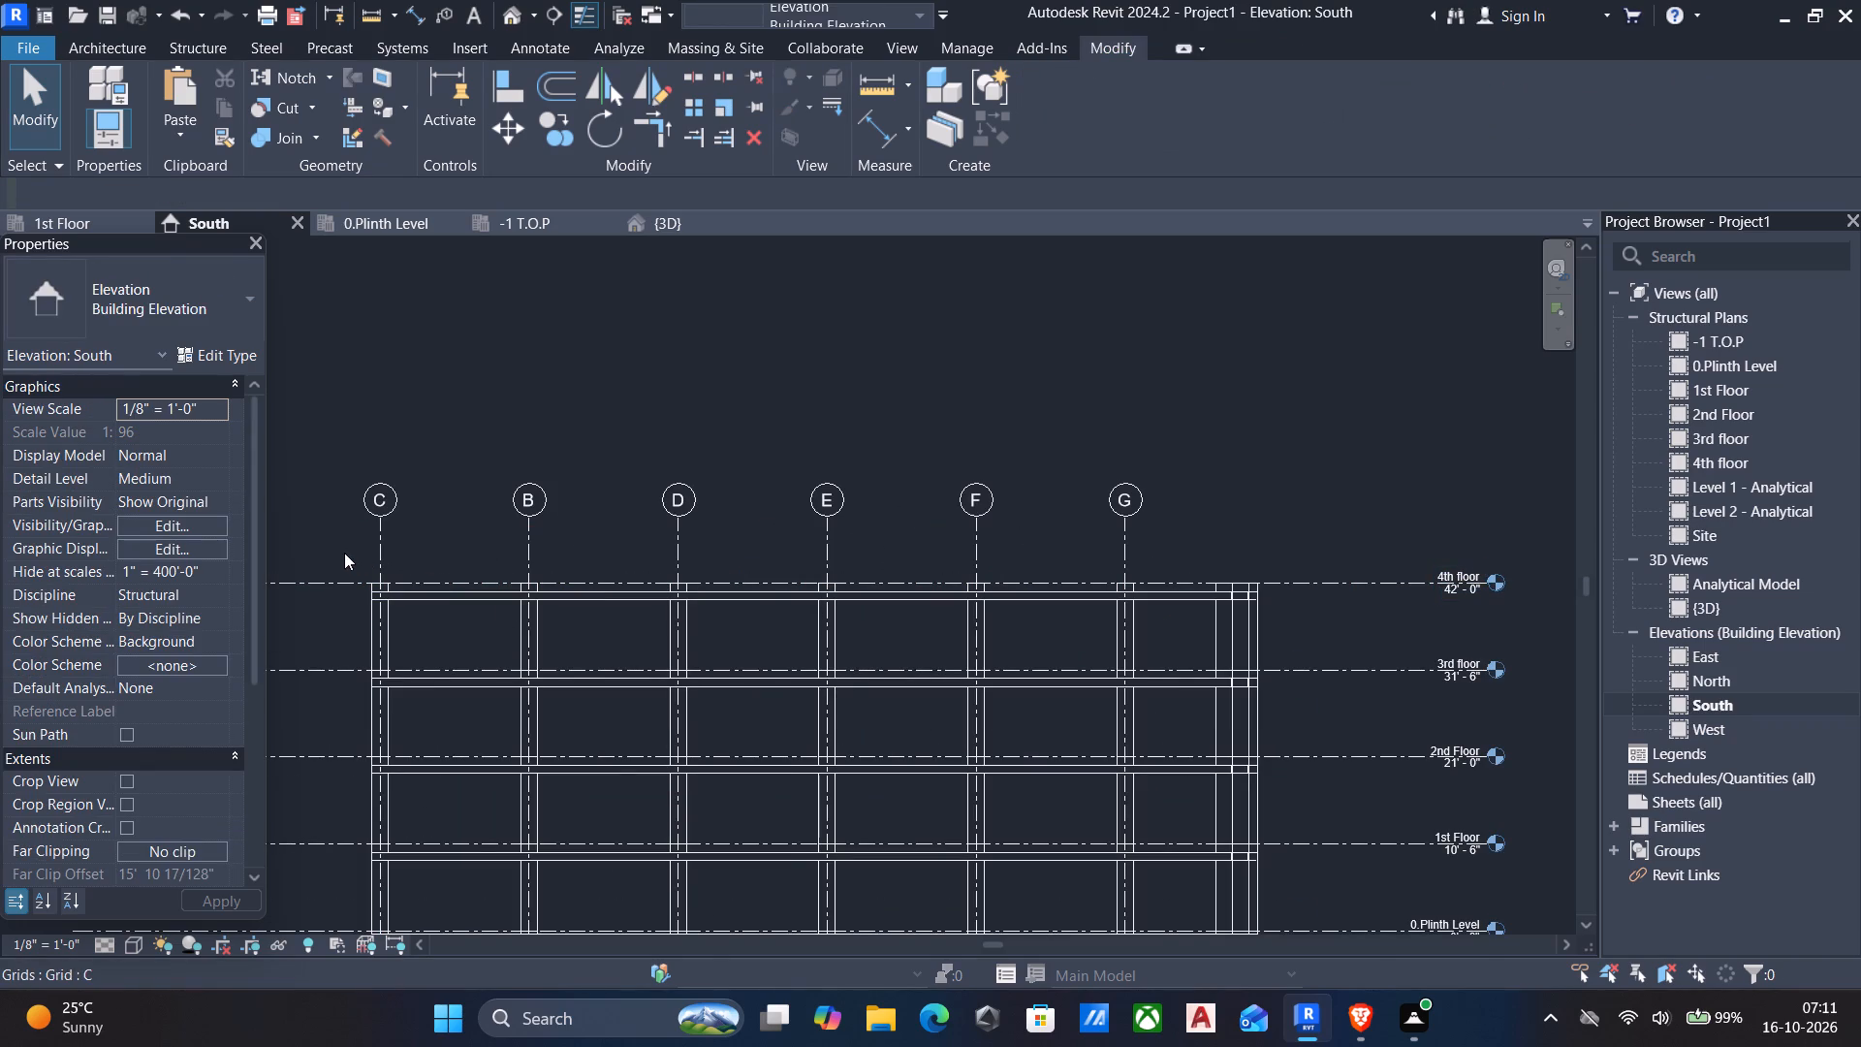
{"action": "left_click_drag", "start_coordinate": [344, 553], "coordinate": [1362, 641]}
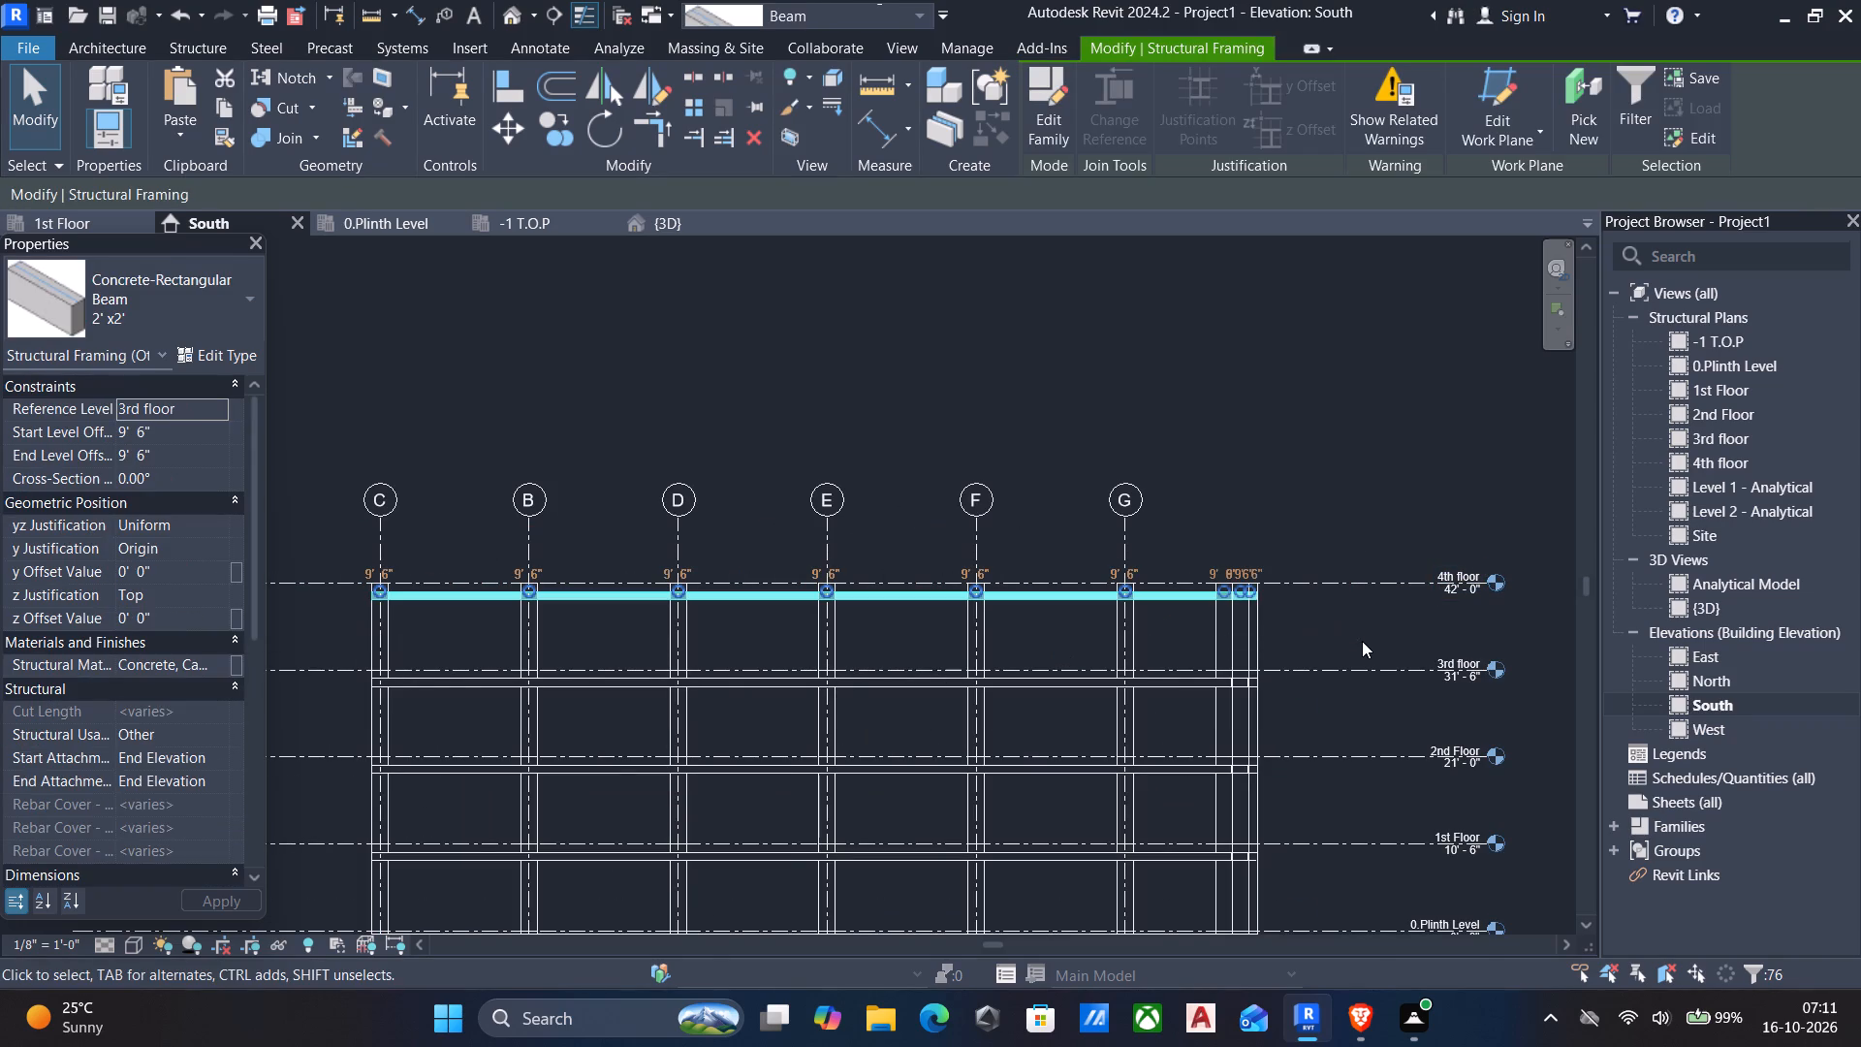
{"action": "key", "text": "Up"}
{"action": "key", "text": "Up"}
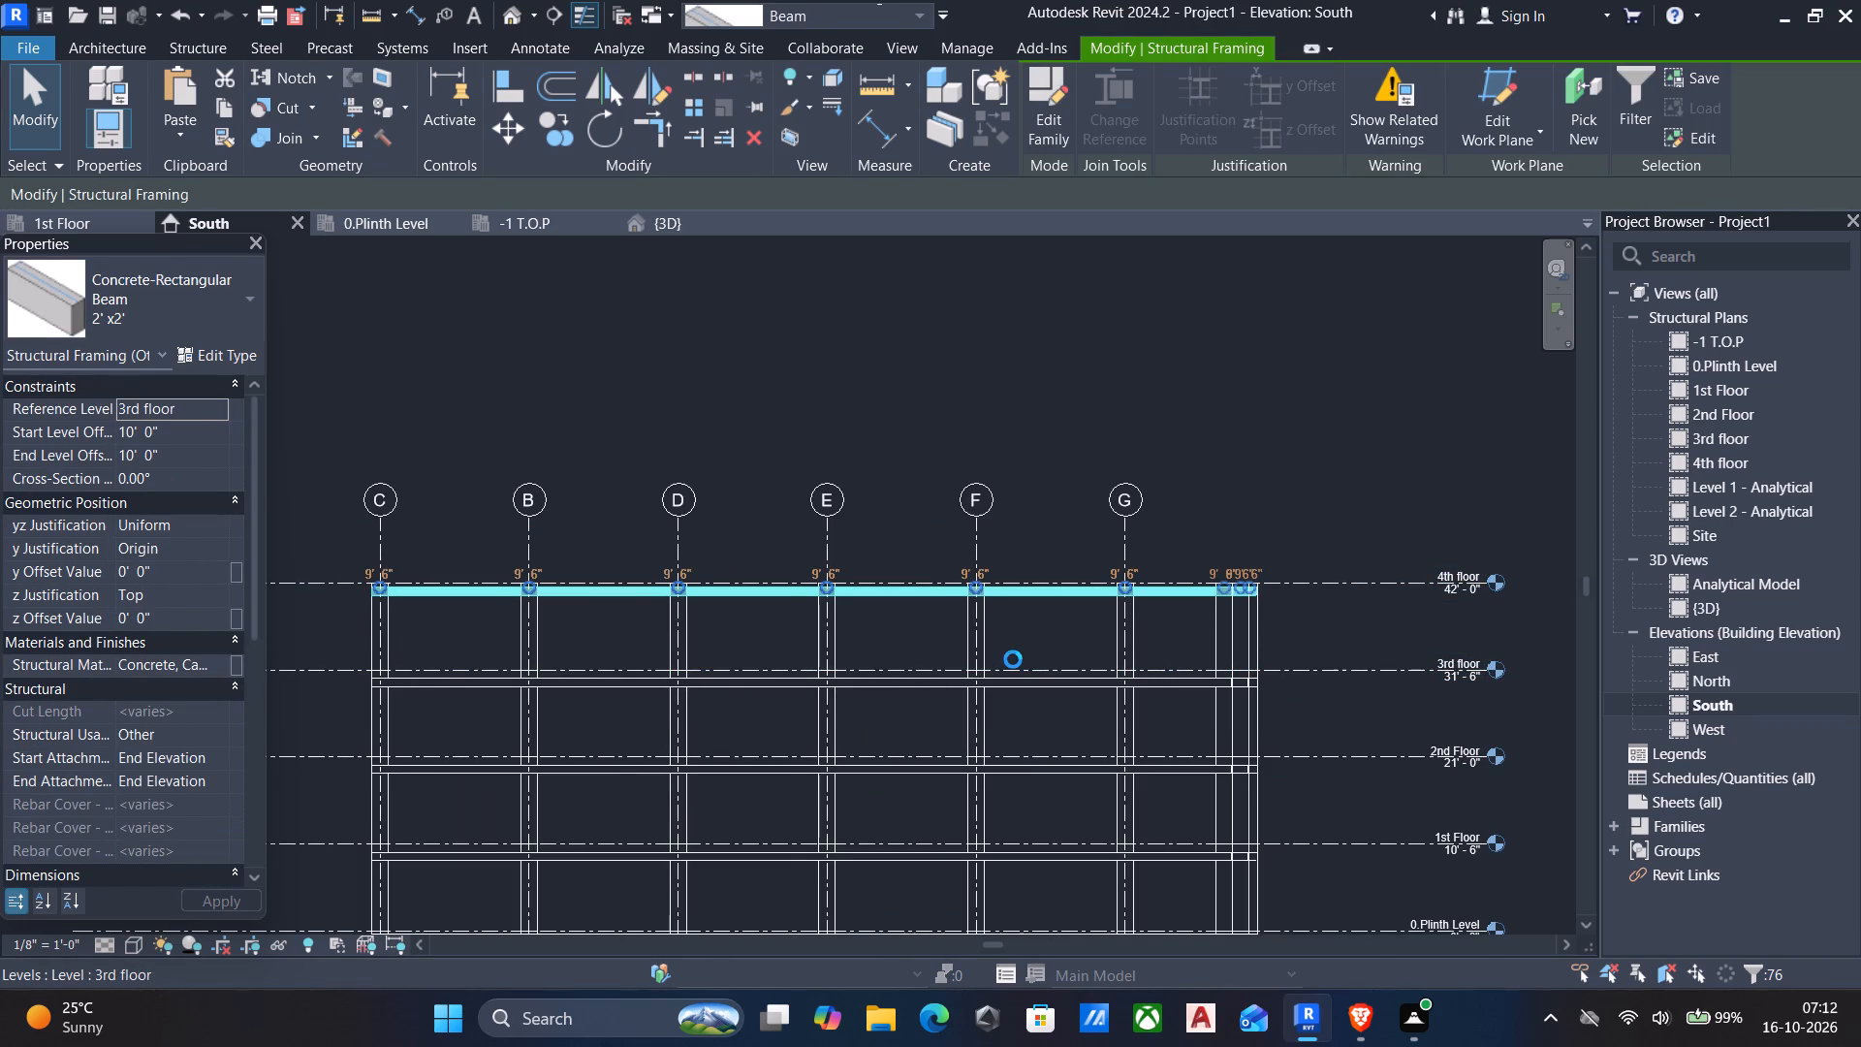
{"action": "scroll", "coordinate": [962, 631], "scroll_direction": "up", "scroll_amount": 10}
{"action": "scroll", "coordinate": [928, 521], "scroll_direction": "up", "scroll_amount": 2}
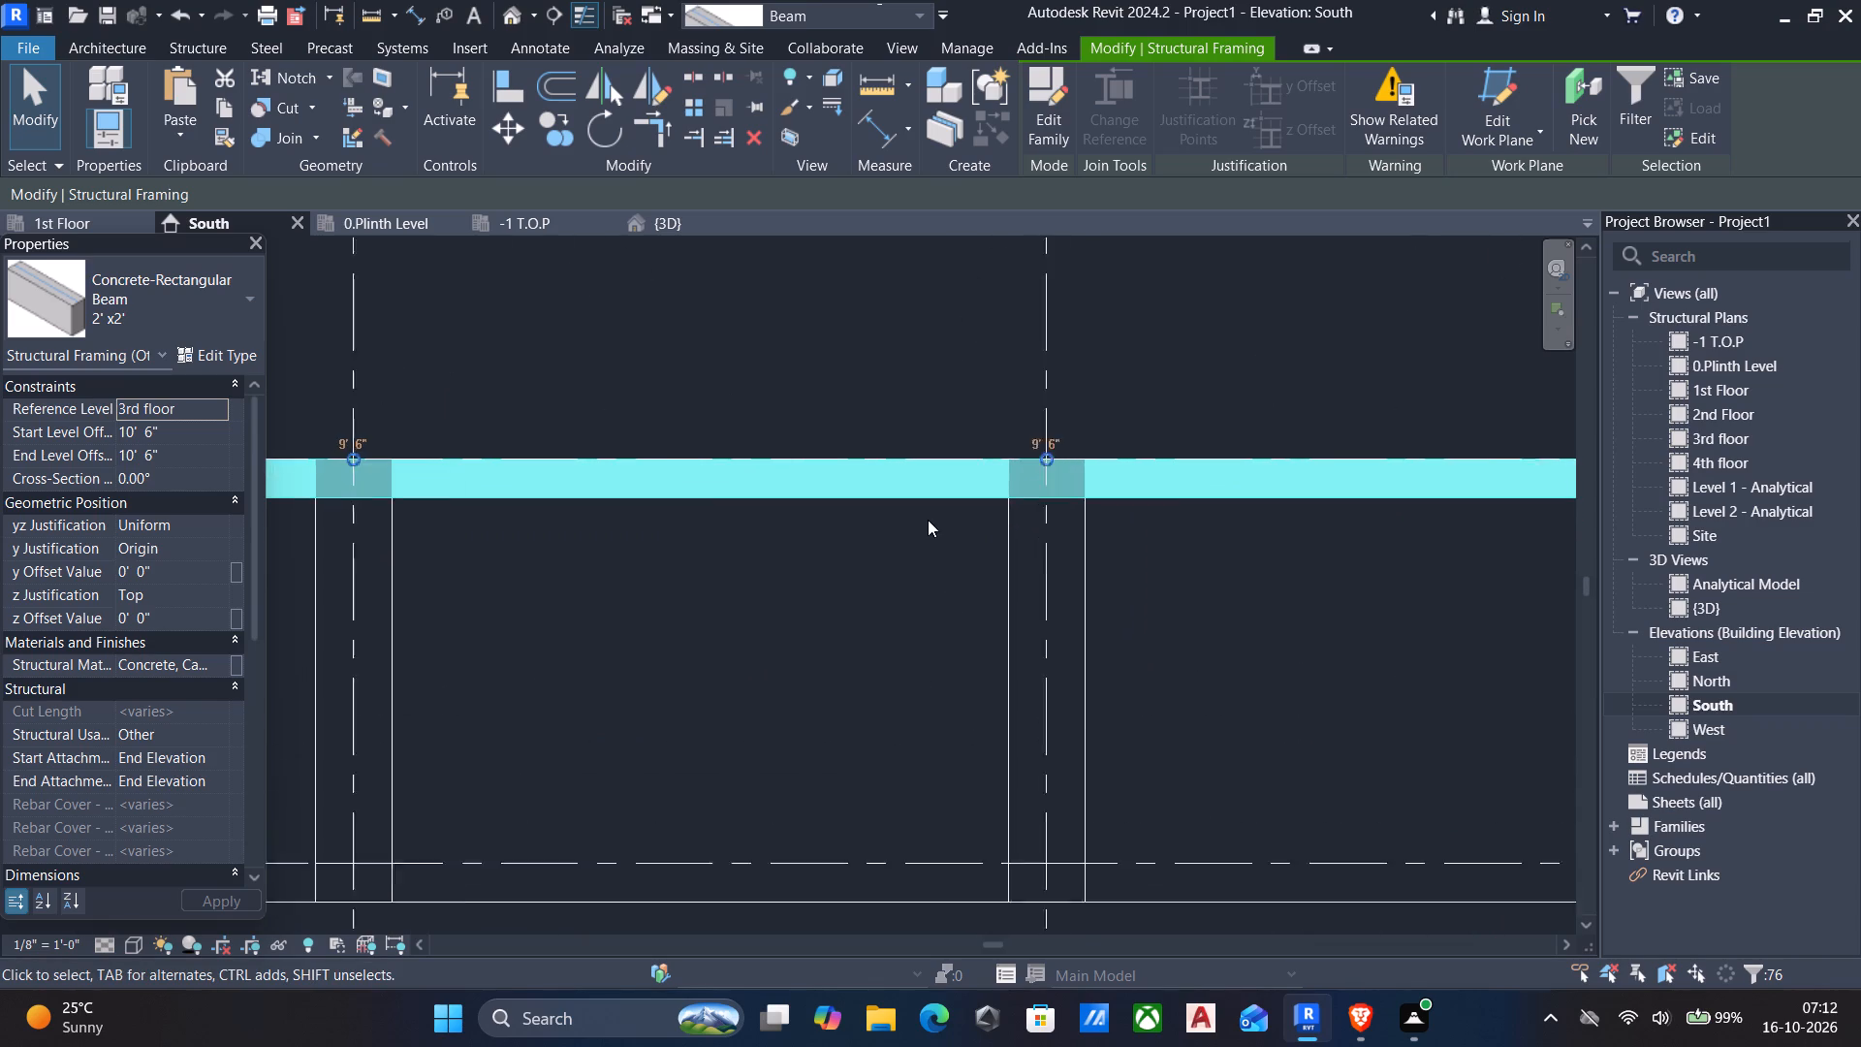
{"action": "scroll", "coordinate": [928, 520], "scroll_direction": "up", "scroll_amount": 2}
Select the beams just below the 3rd floor level and nudge them up to start and end level offsets of 10' 6".
{"action": "scroll", "coordinate": [928, 515], "scroll_direction": "down", "scroll_amount": 14}
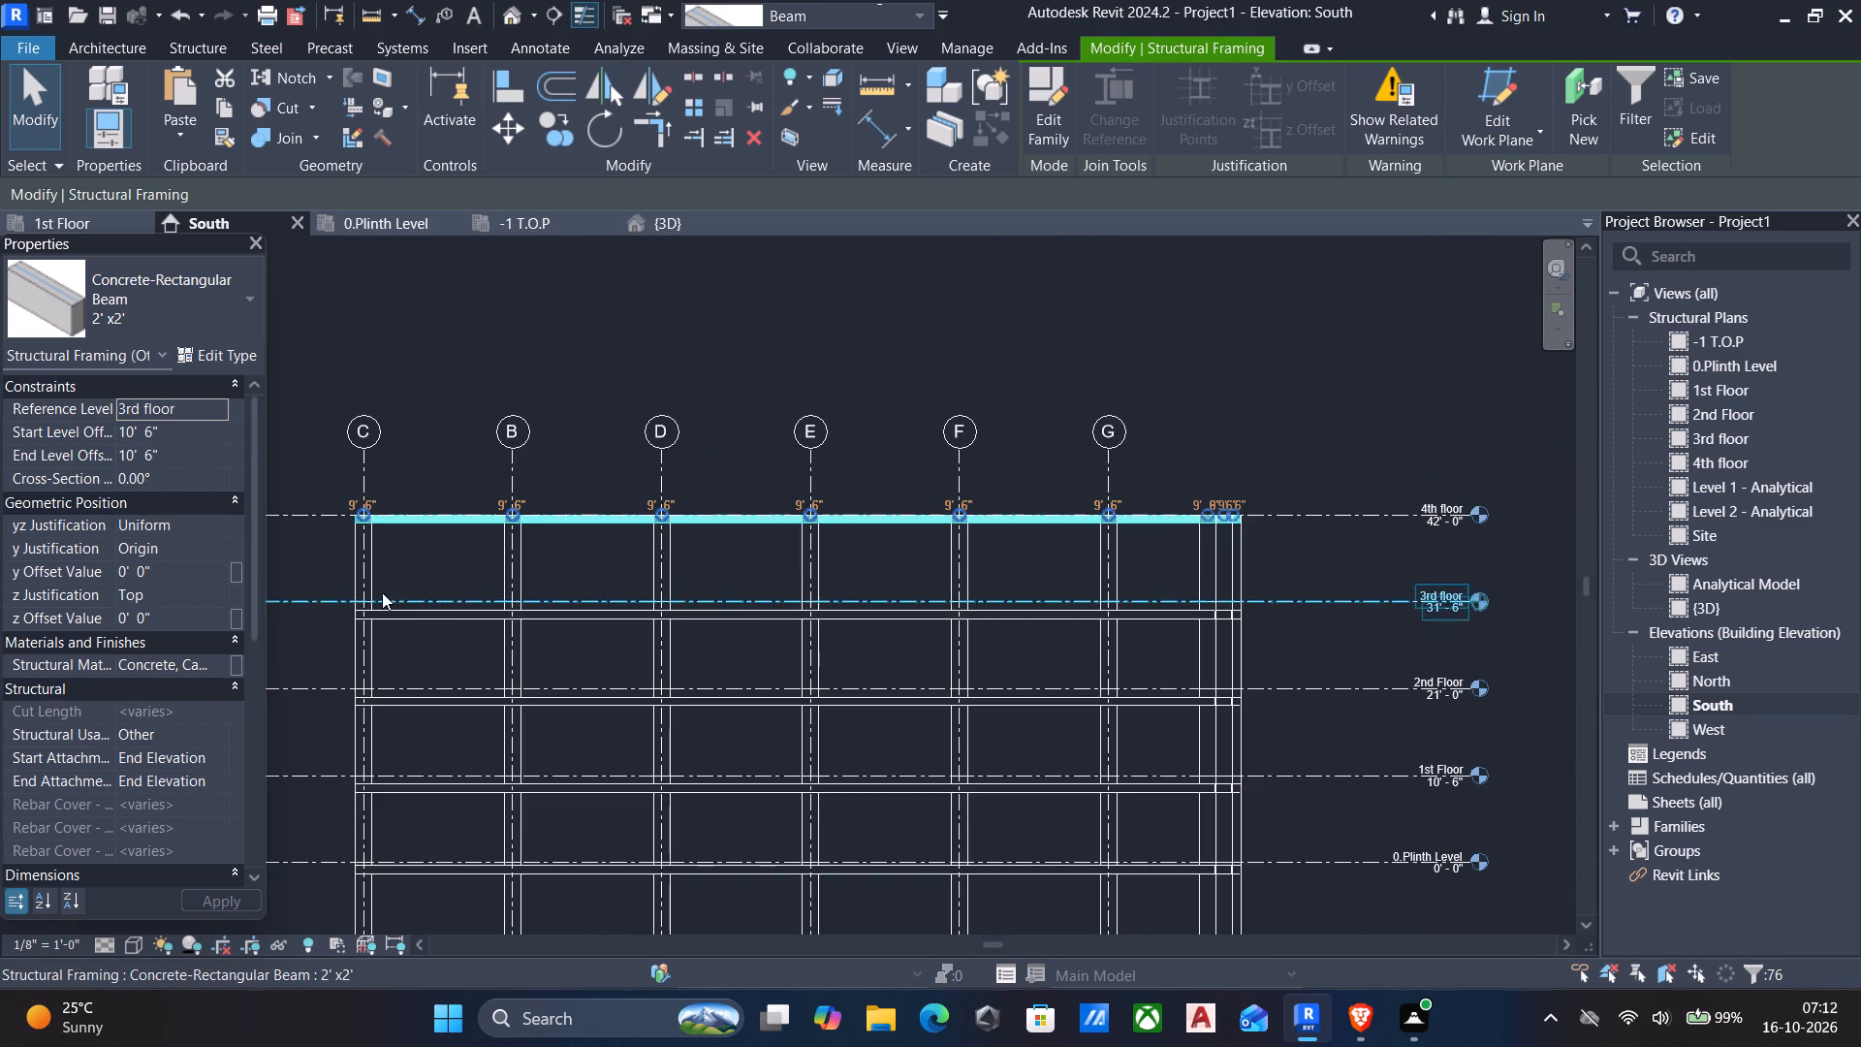
{"action": "left_click_drag", "start_coordinate": [318, 570], "coordinate": [1268, 683]}
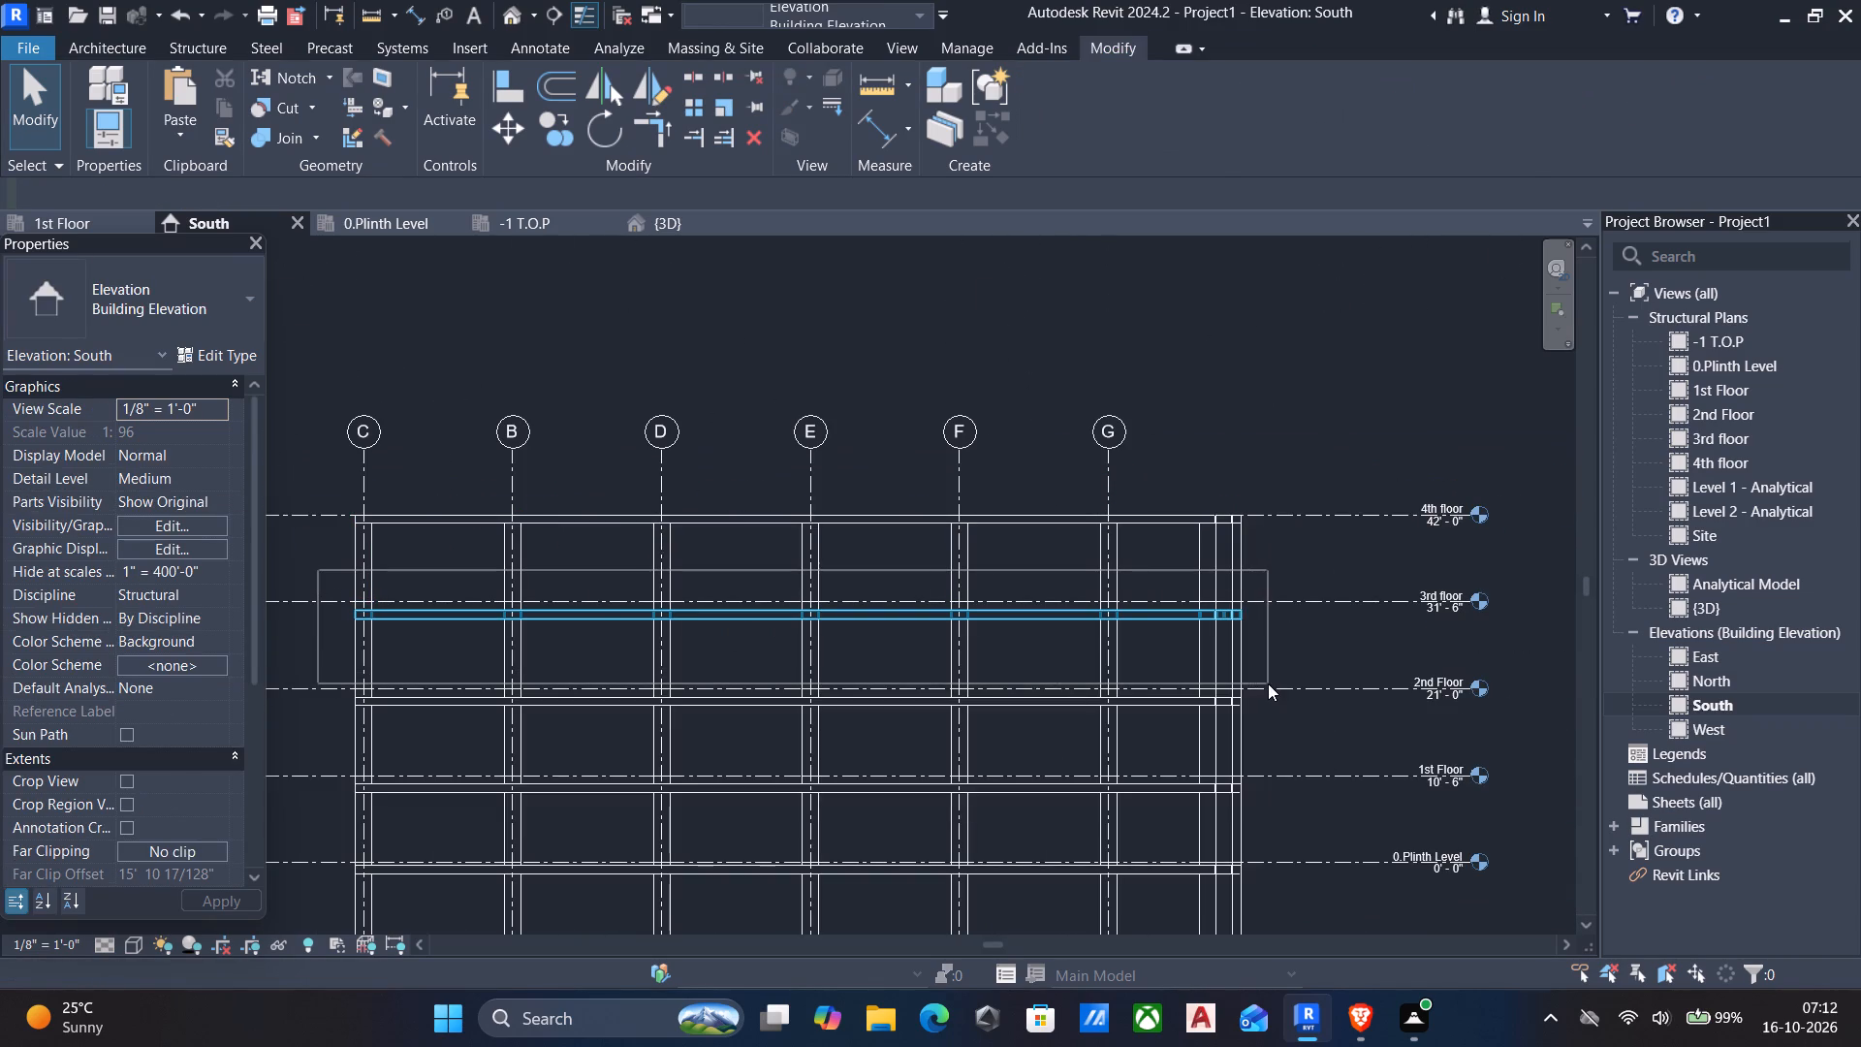
{"action": "left_click_drag", "start_coordinate": [1268, 683], "coordinate": [1287, 663]}
{"action": "key", "text": "Up"}
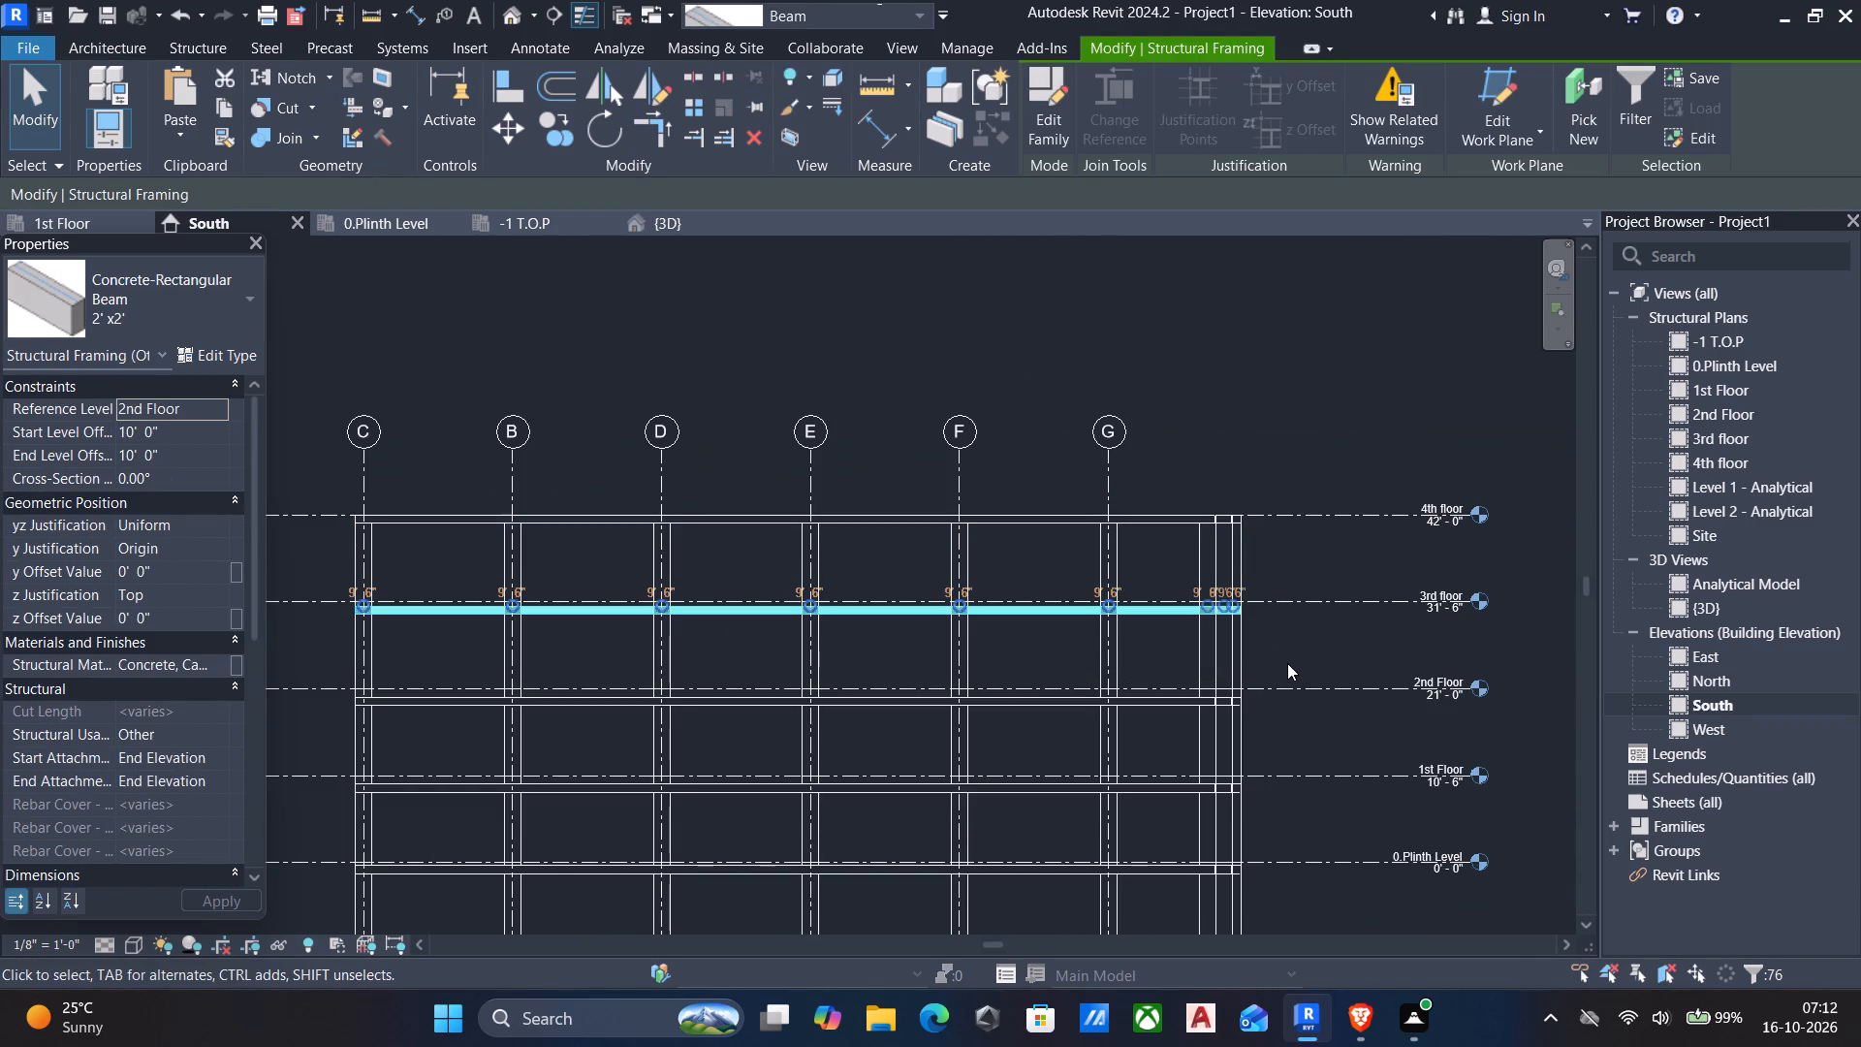
{"action": "key", "text": "Up"}
{"action": "scroll", "coordinate": [1059, 650], "scroll_direction": "up", "scroll_amount": 5}
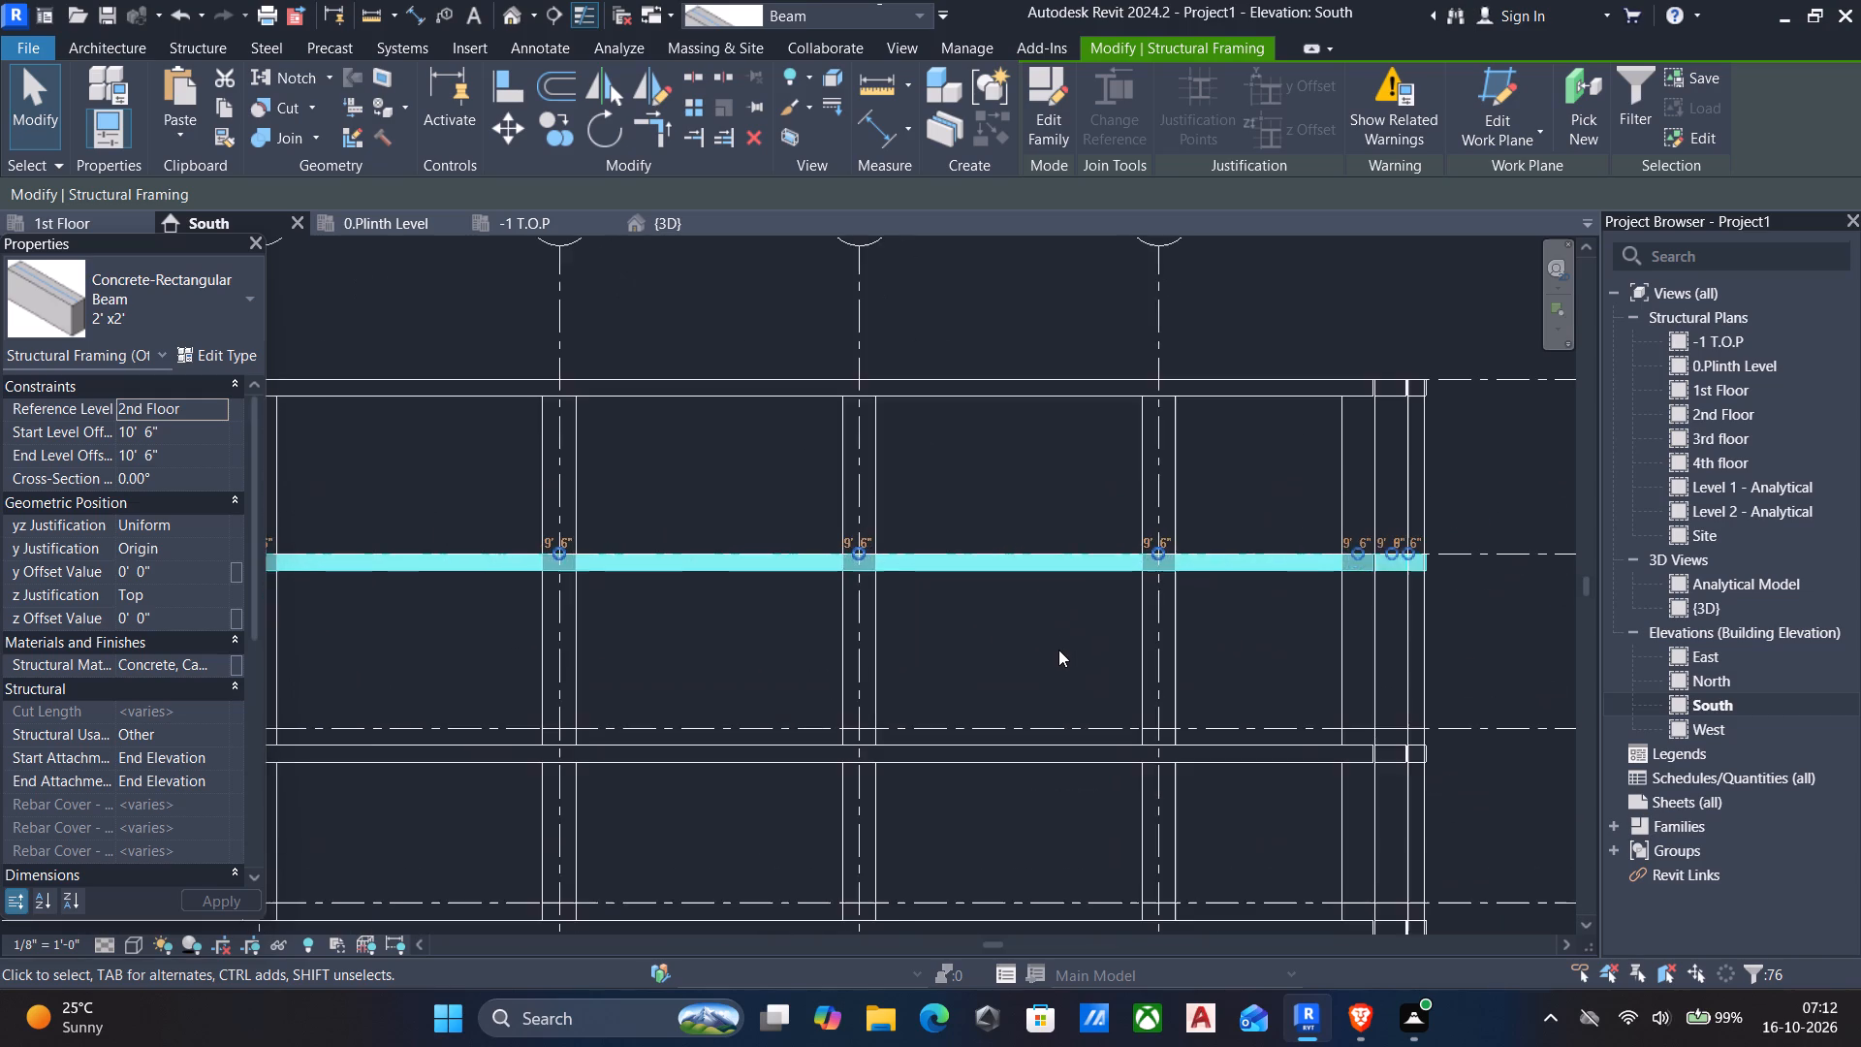
Select the beams just below the 2nd Floor level and nudge them up to start and end level offsets of 10' 6".
{"action": "scroll", "coordinate": [1058, 650], "scroll_direction": "down", "scroll_amount": 5}
{"action": "middle_click_drag", "start_coordinate": [1057, 656], "coordinate": [1088, 580]}
{"action": "left_click_drag", "start_coordinate": [368, 587], "coordinate": [1300, 684]}
{"action": "key", "text": "Up"}
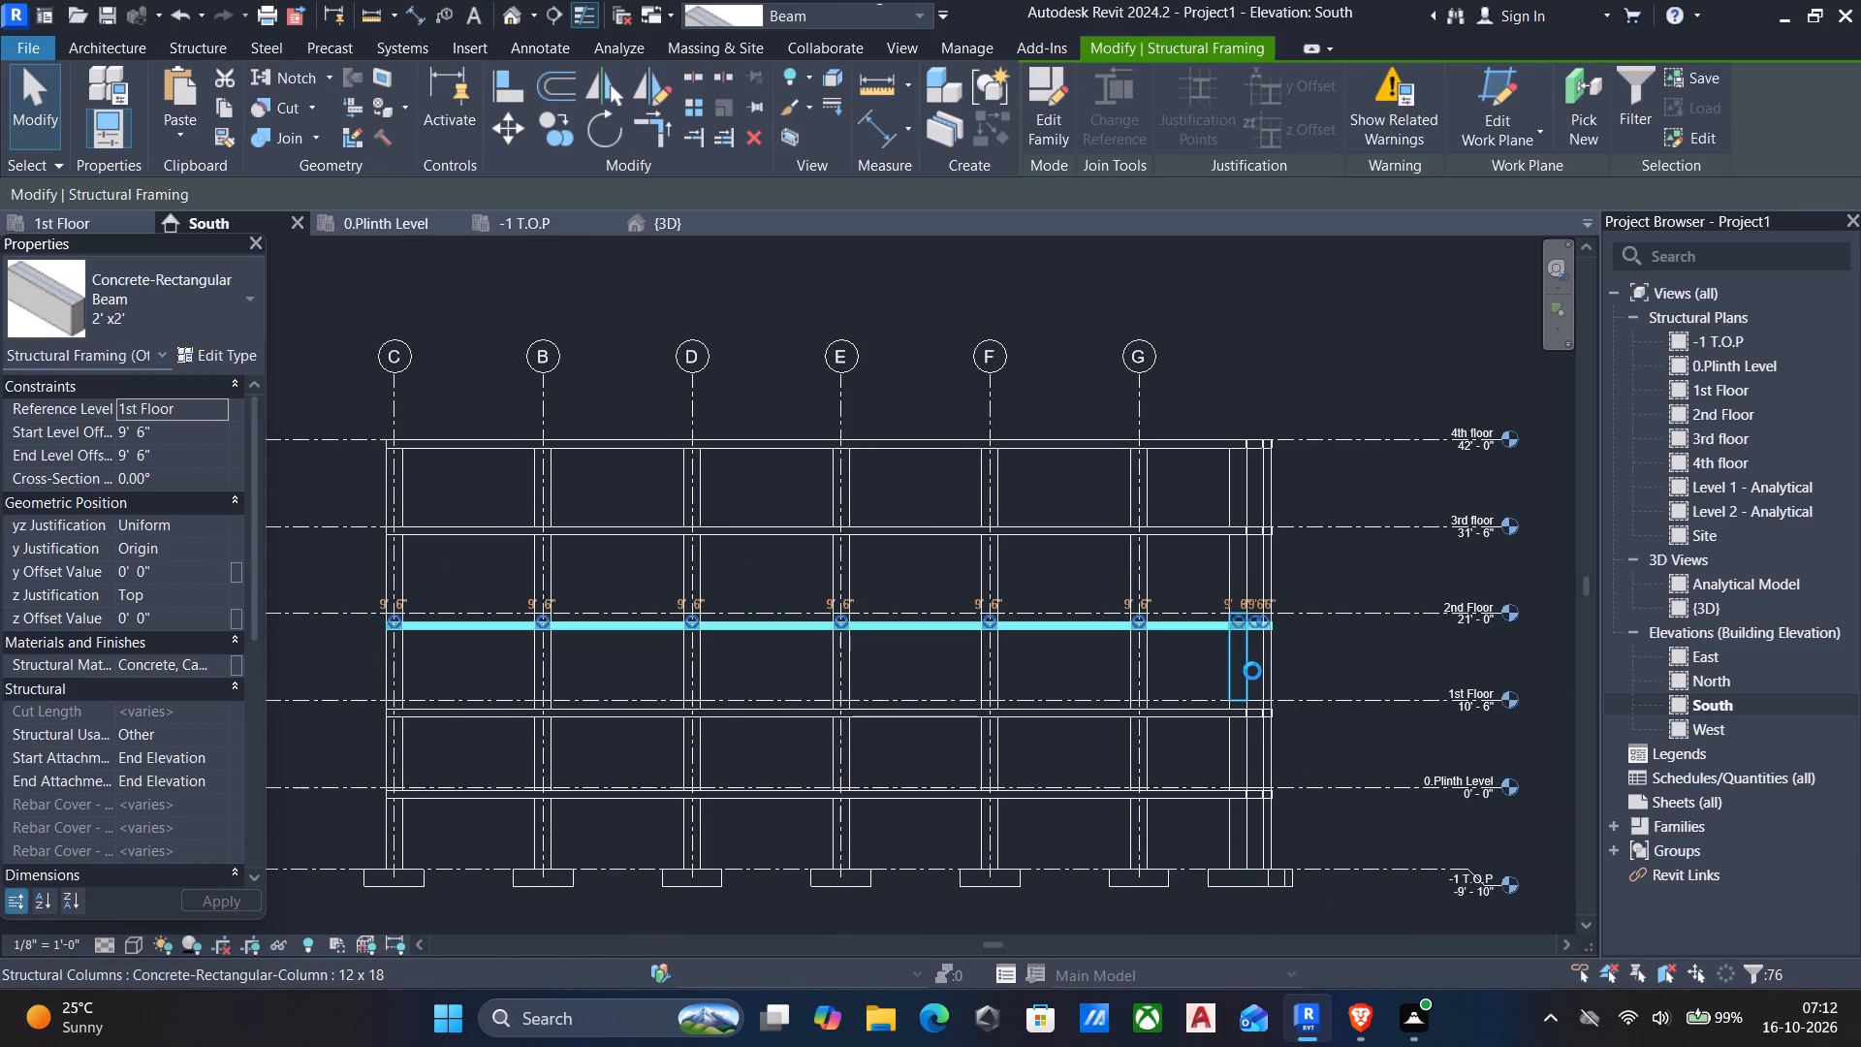
{"action": "key", "text": "Up"}
{"action": "scroll", "coordinate": [1094, 678], "scroll_direction": "up", "scroll_amount": 3}
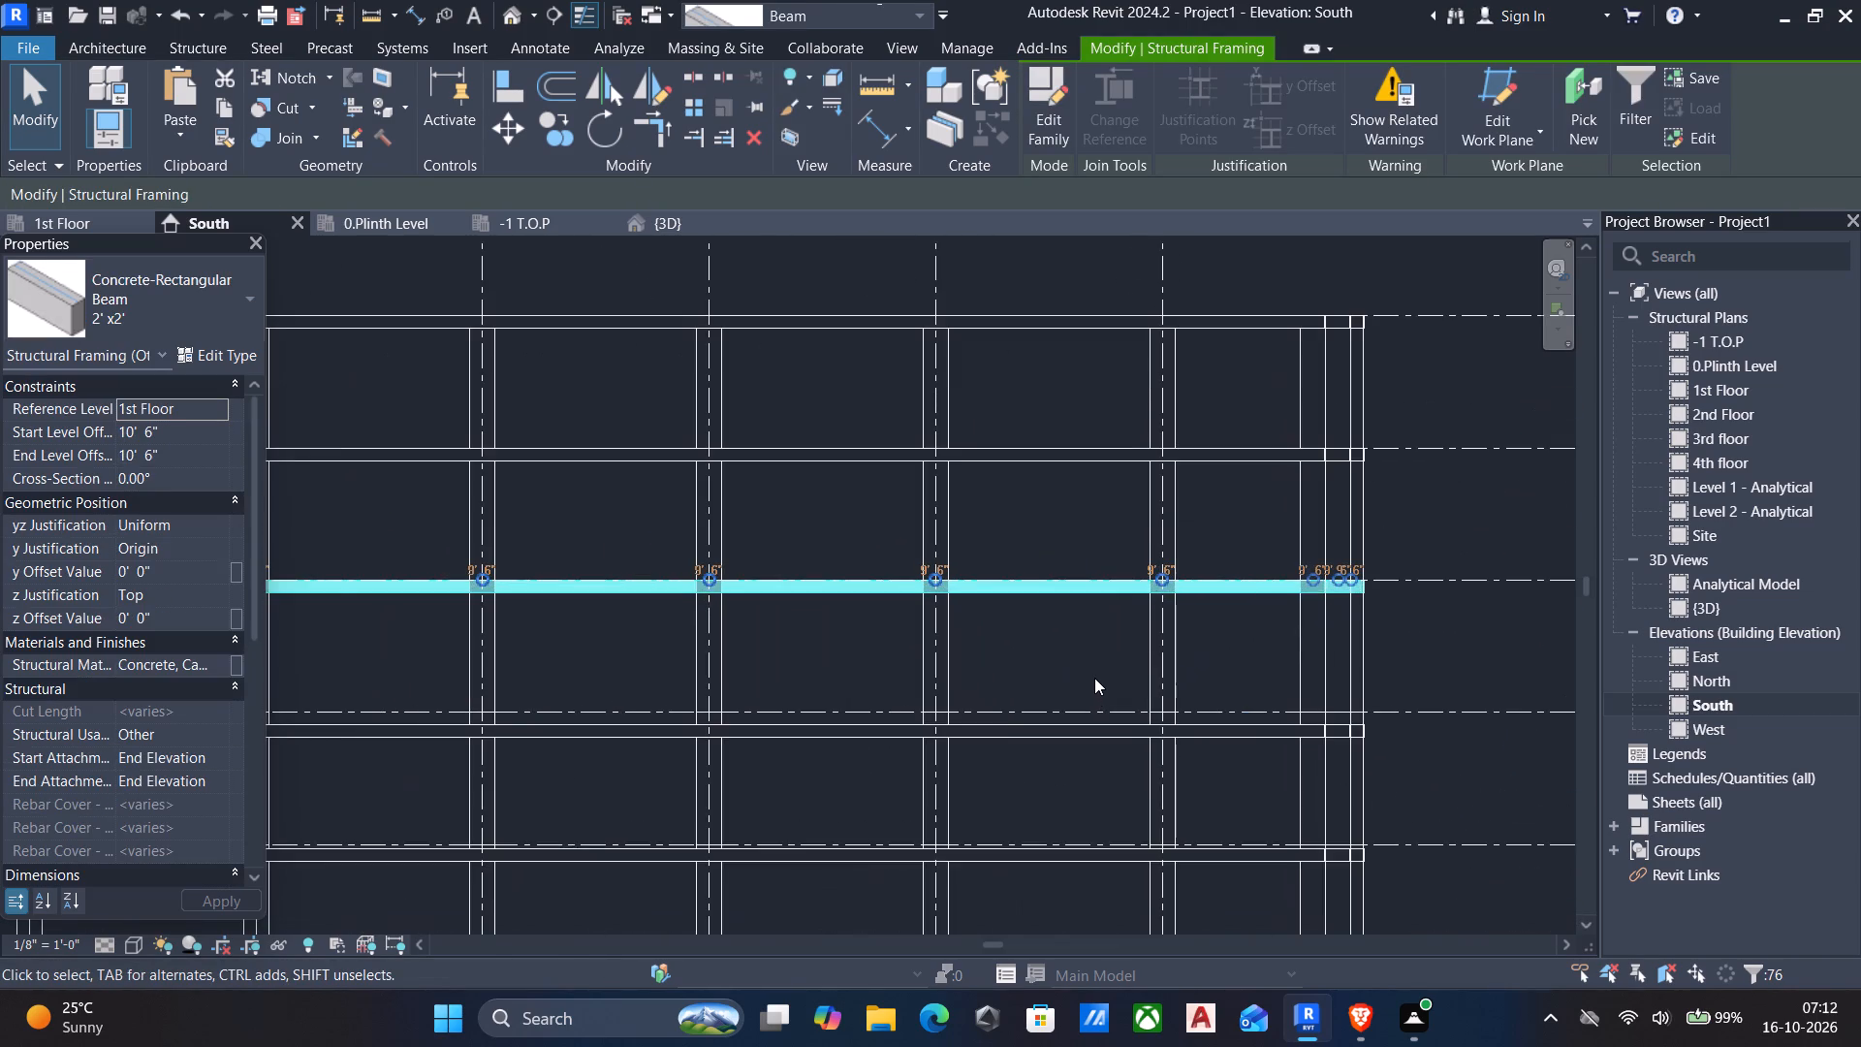
{"action": "scroll", "coordinate": [1094, 678], "scroll_direction": "up", "scroll_amount": 4}
Select the beams just below the 1st Floor level and nudge them up to start and end level offsets of 10' 6".
{"action": "scroll", "coordinate": [1094, 678], "scroll_direction": "down", "scroll_amount": 6}
{"action": "middle_click_drag", "start_coordinate": [1094, 678], "coordinate": [1122, 622]}
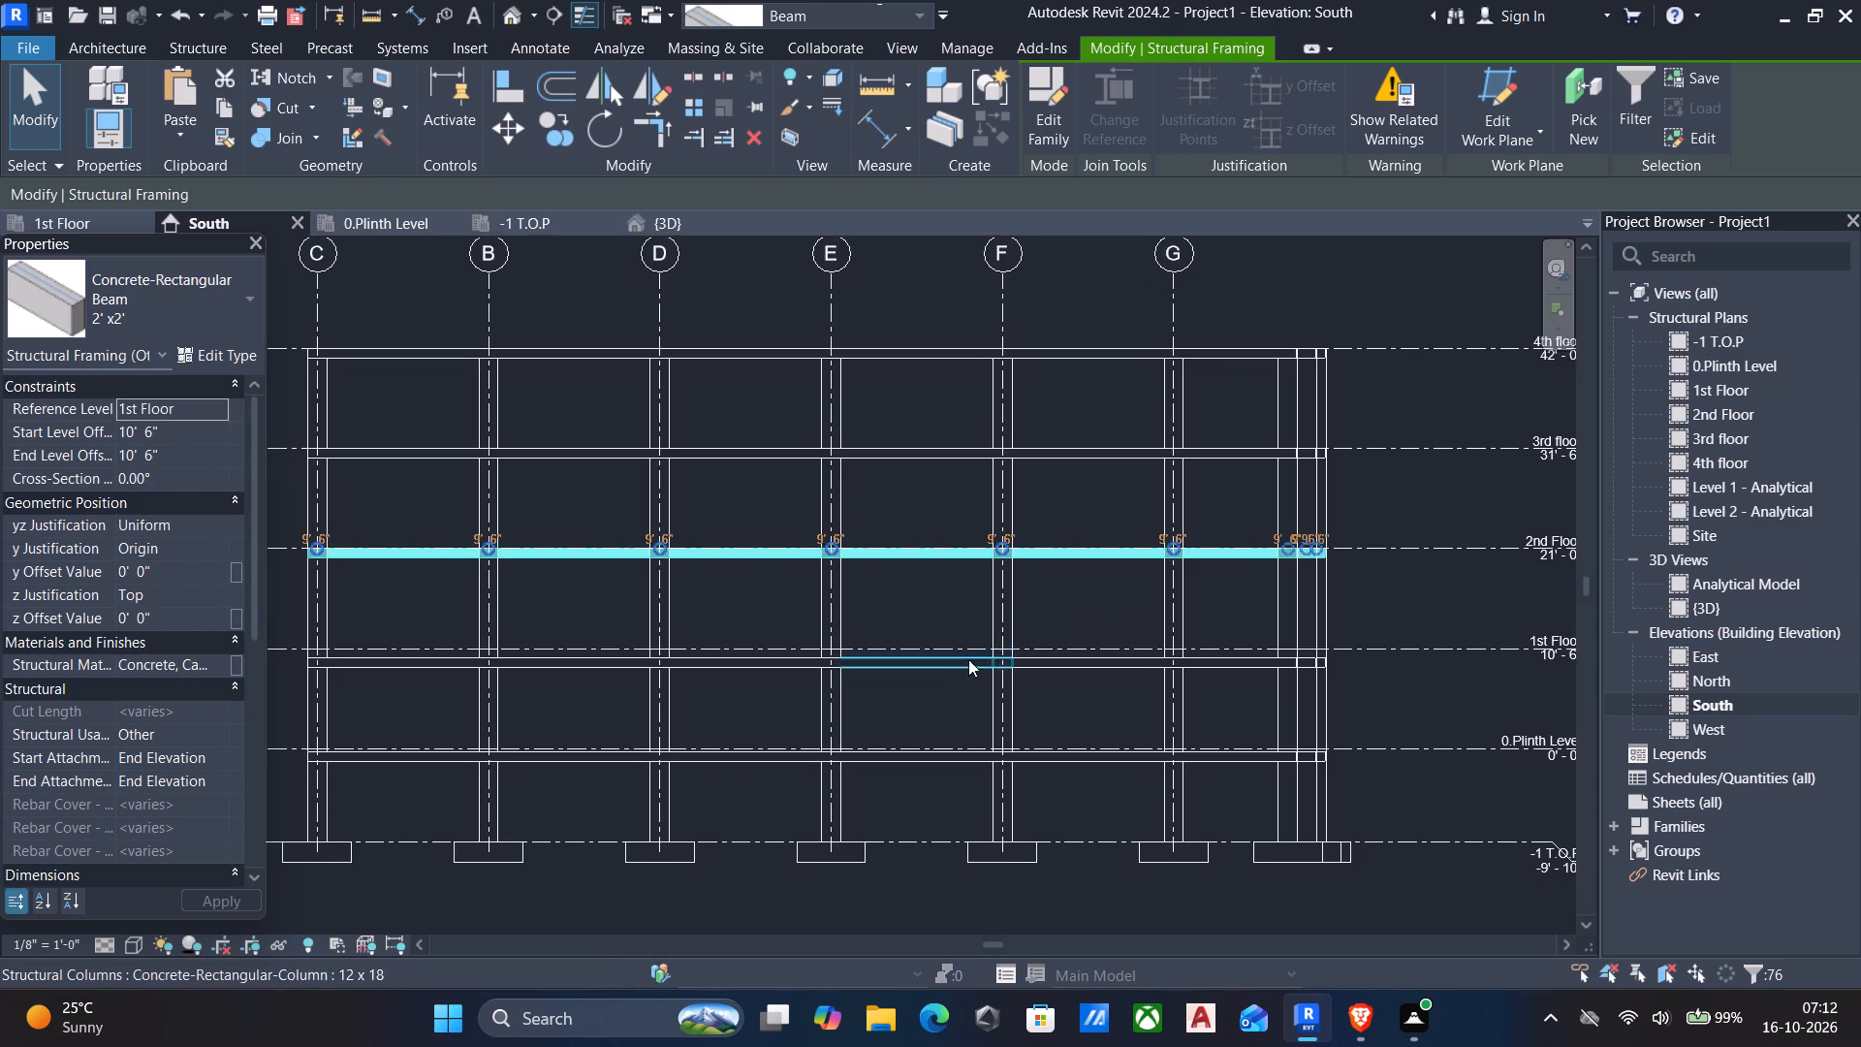
{"action": "scroll", "coordinate": [967, 660], "scroll_direction": "down", "scroll_amount": 2}
{"action": "left_click_drag", "start_coordinate": [434, 625], "coordinate": [1092, 682]}
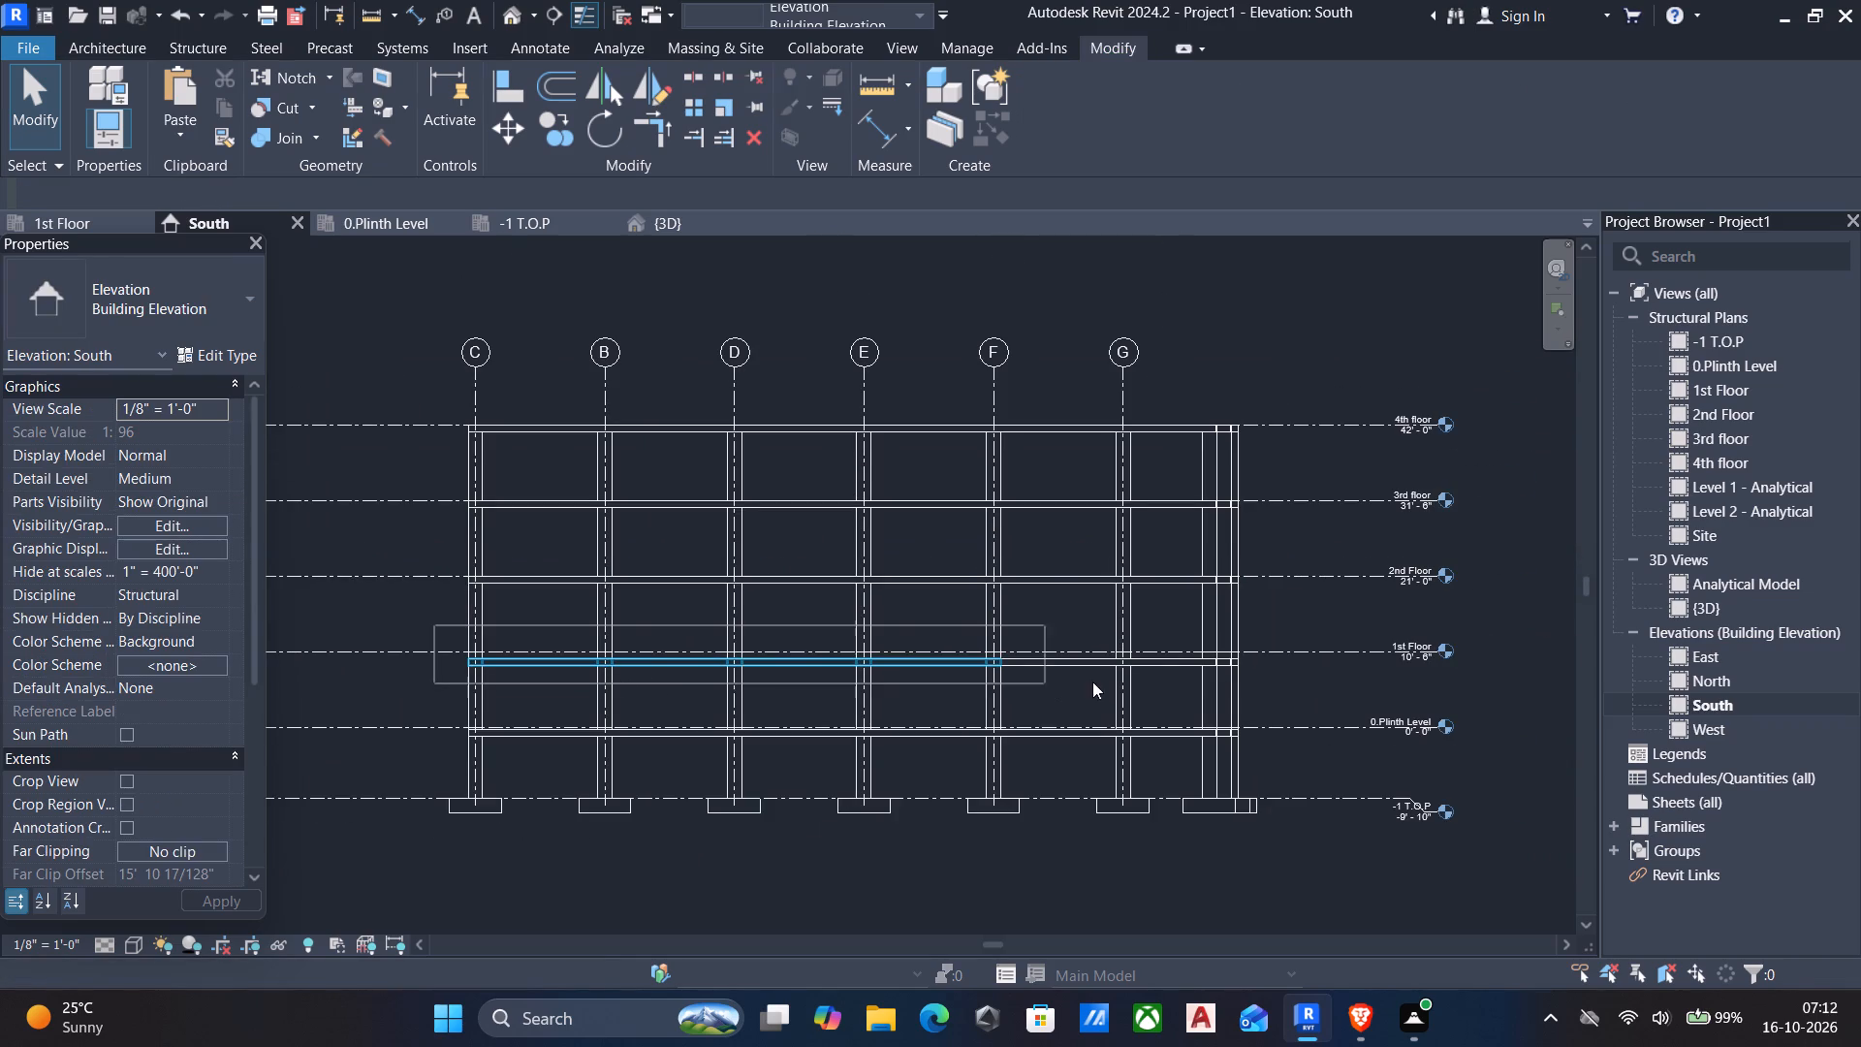
{"action": "left_click_drag", "start_coordinate": [1092, 682], "coordinate": [1331, 694]}
{"action": "key", "text": "Up"}
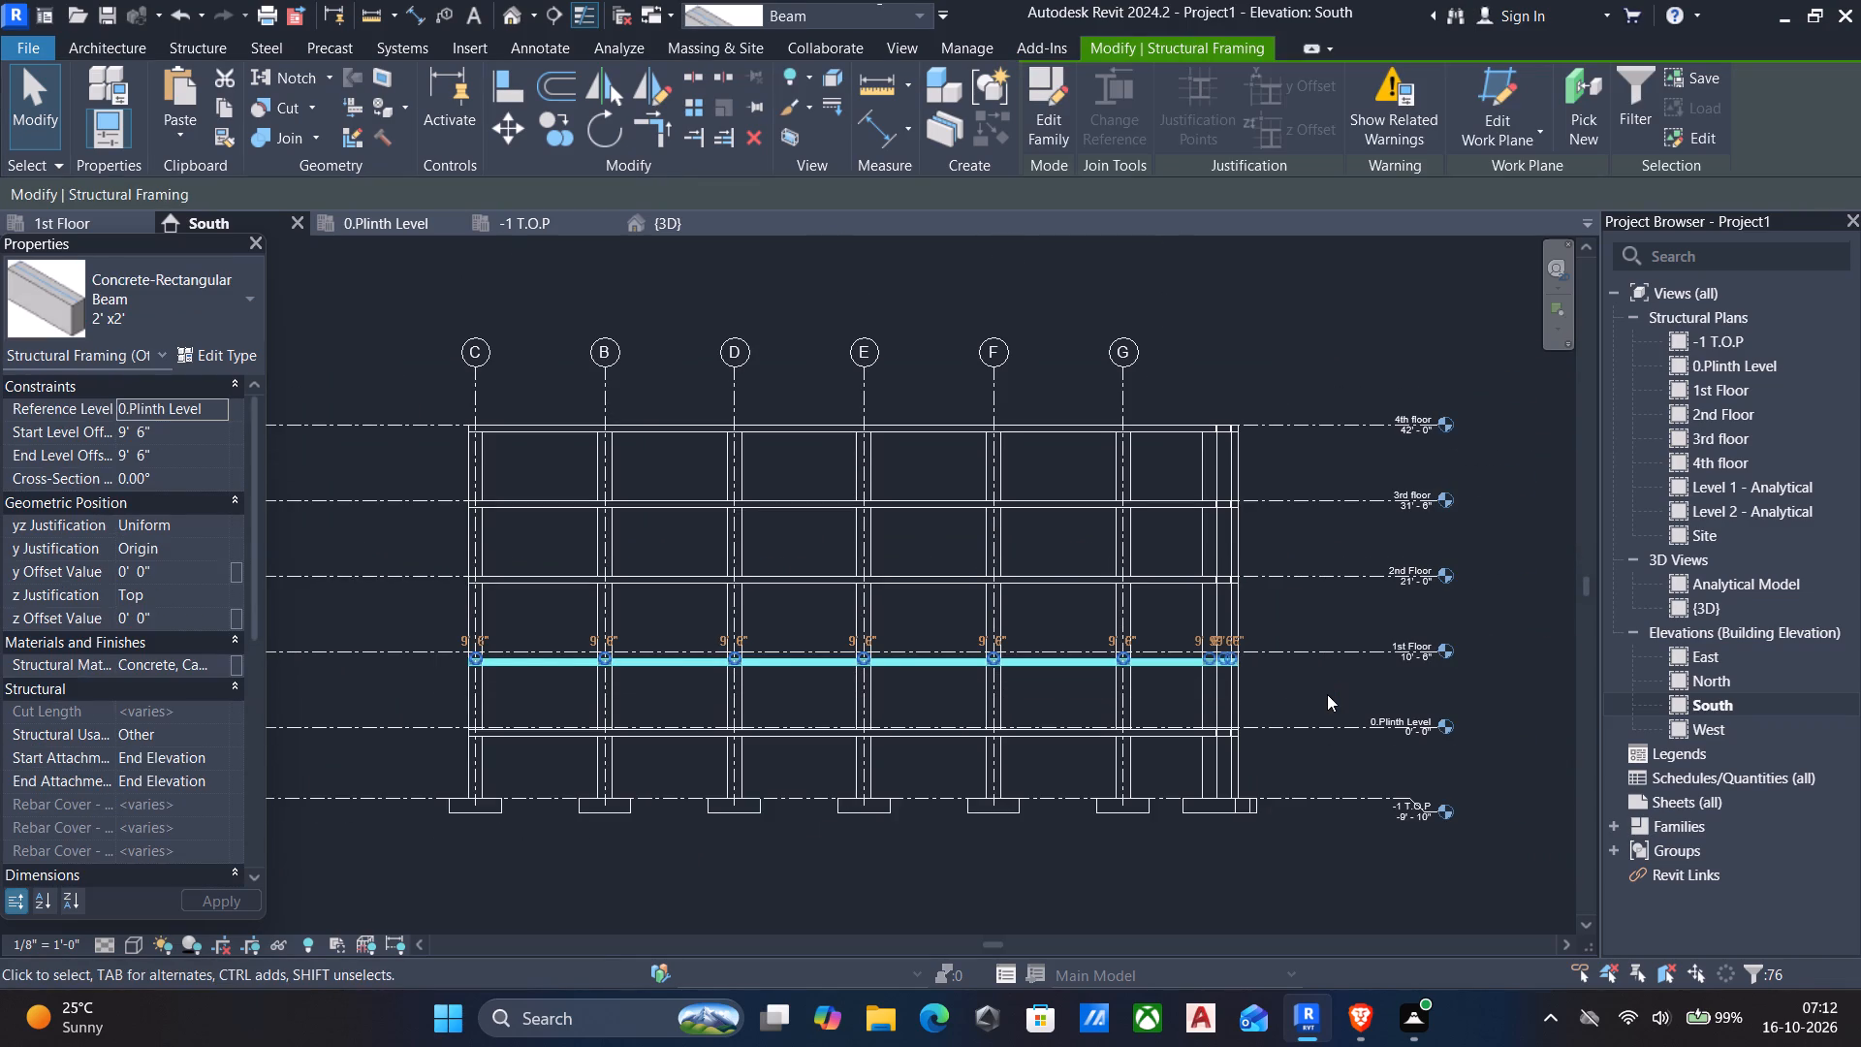
{"action": "key", "text": "Up"}
Select the row of beams at the 0.Plinth Level, nudge it up one increment, and deselect it.
{"action": "middle_click_drag", "start_coordinate": [1018, 759], "coordinate": [1020, 692]}
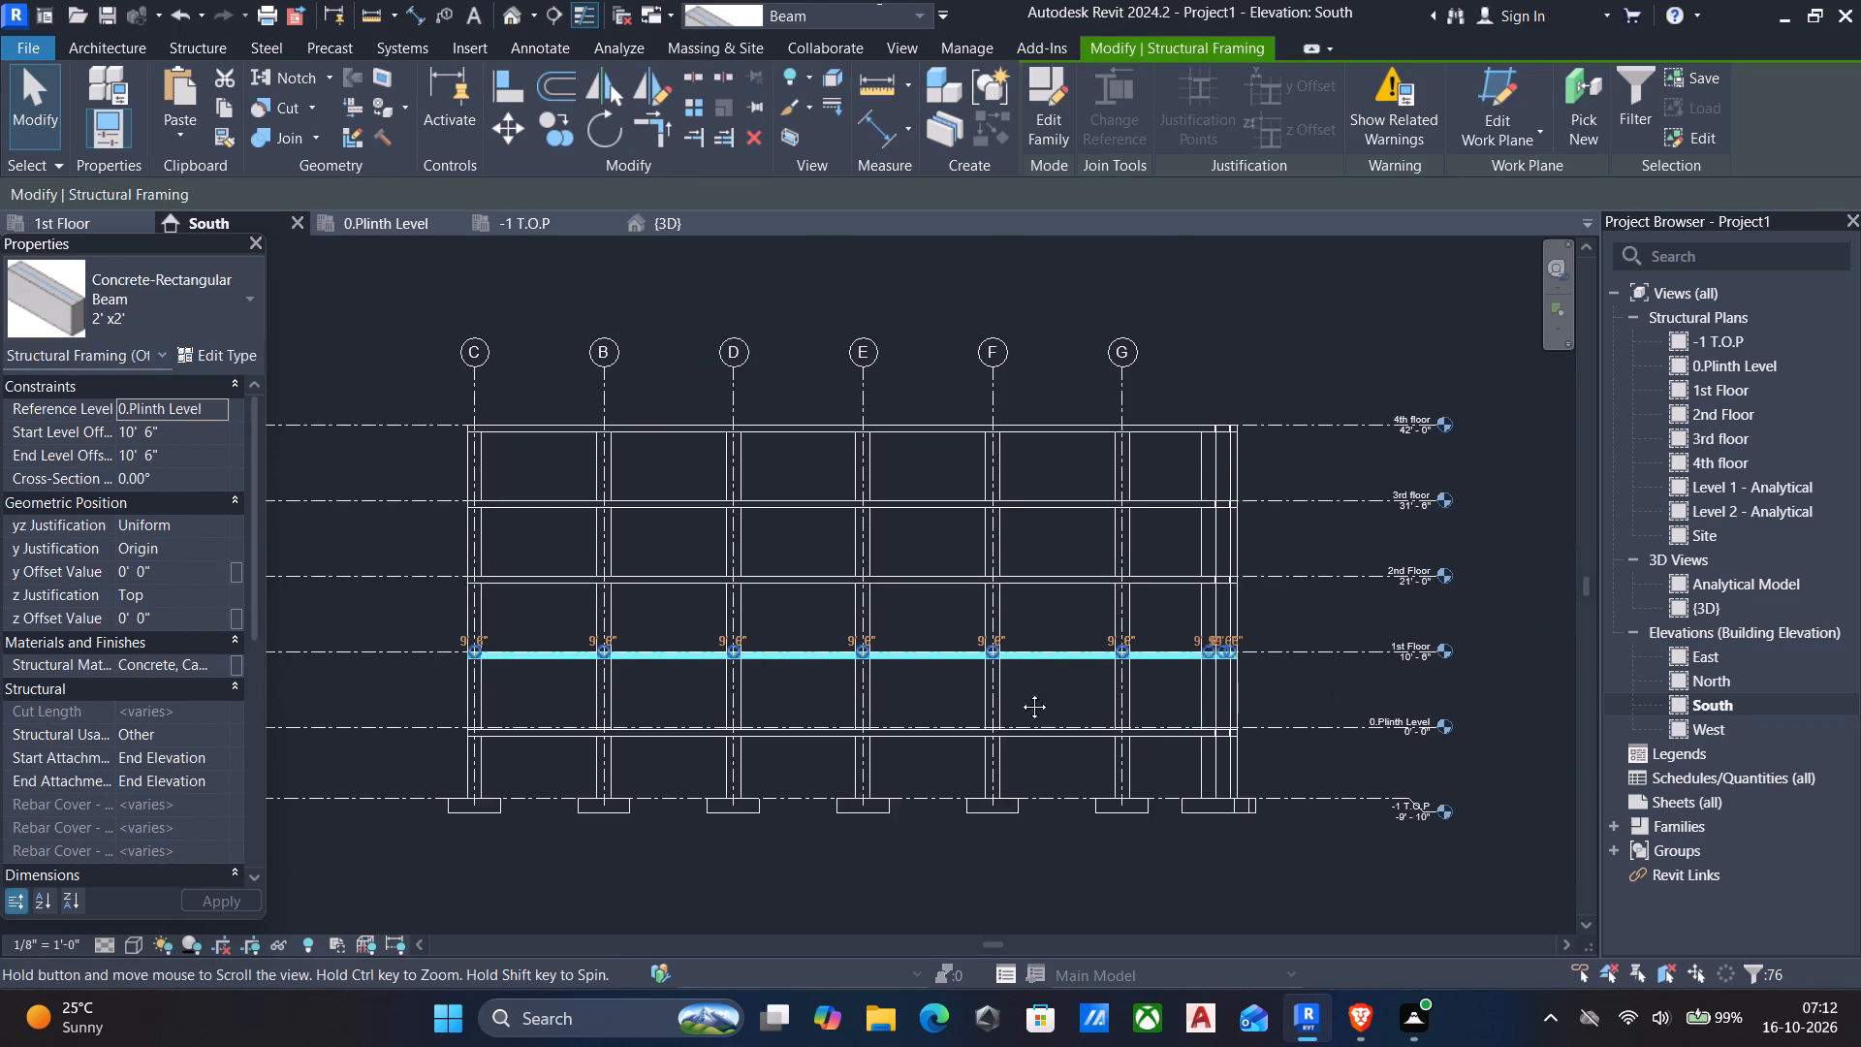
{"action": "middle_click_drag", "start_coordinate": [1020, 692], "coordinate": [1024, 660]}
{"action": "left_click_drag", "start_coordinate": [430, 601], "coordinate": [1183, 659]}
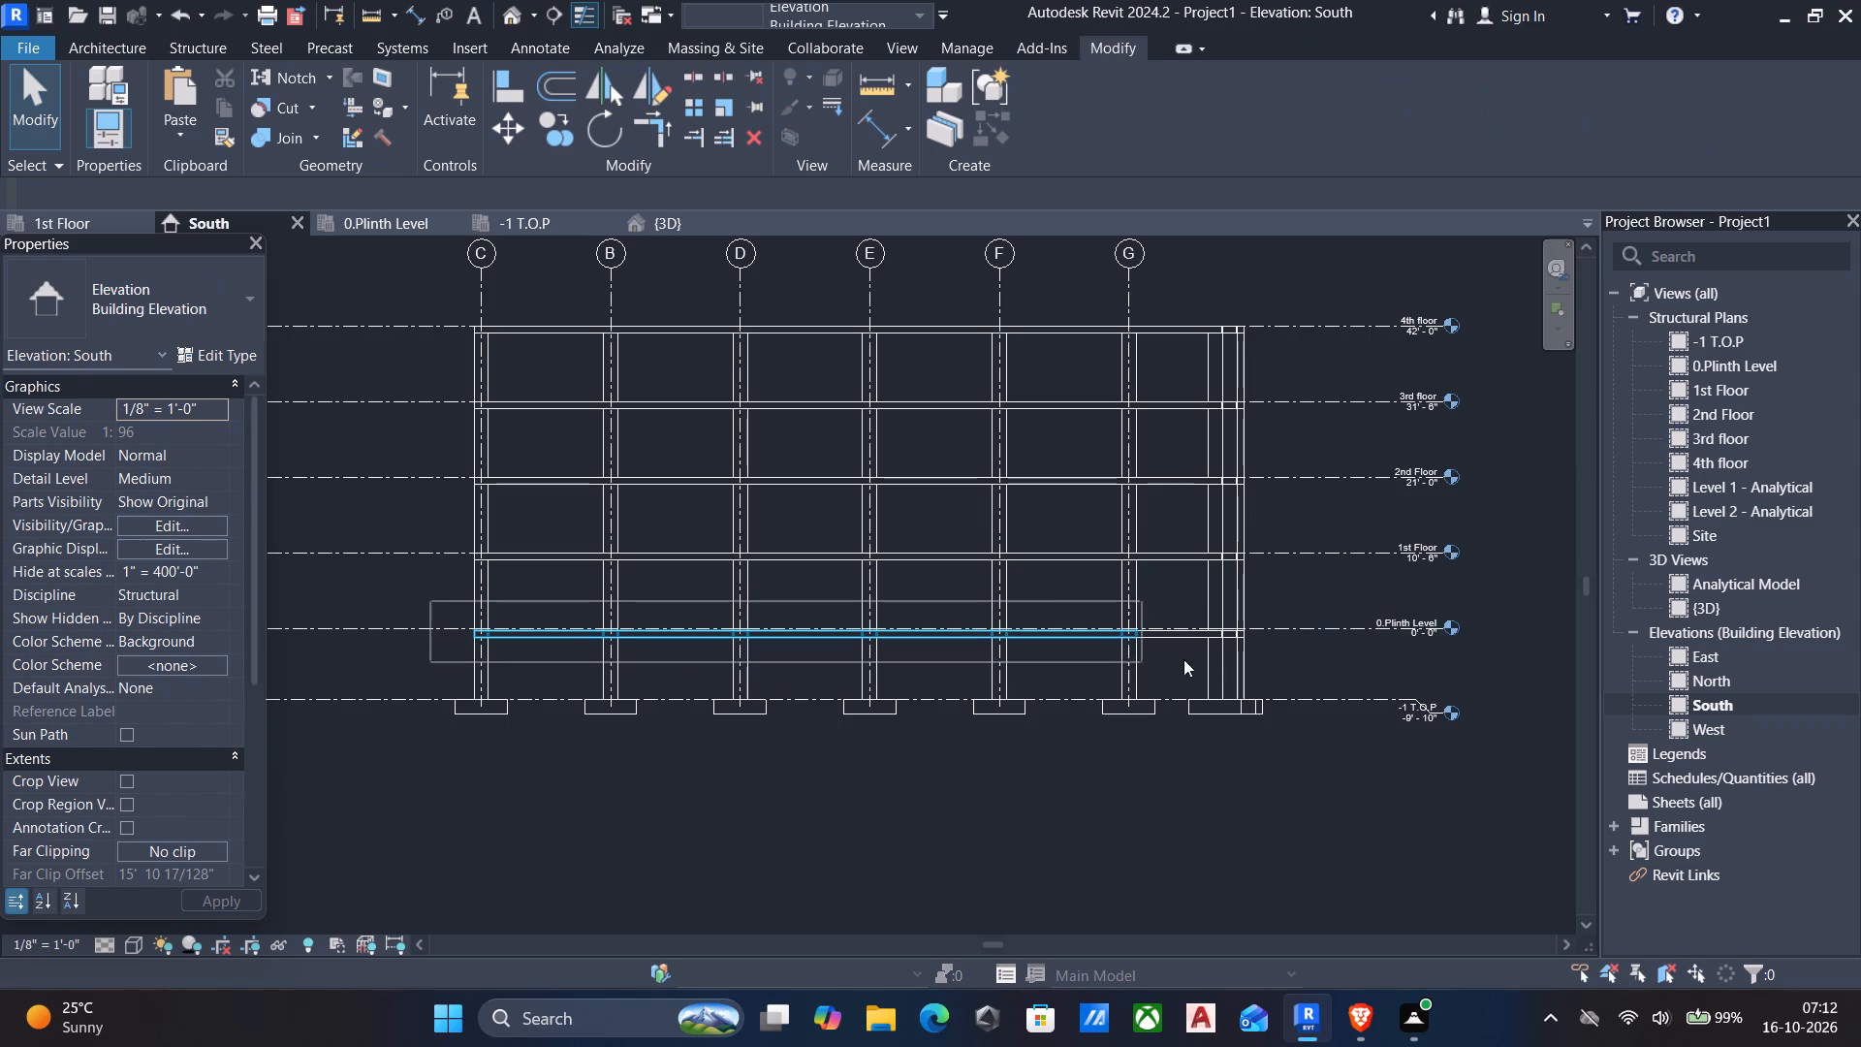
{"action": "left_click_drag", "start_coordinate": [1183, 659], "coordinate": [1273, 656]}
{"action": "key", "text": "Up"}
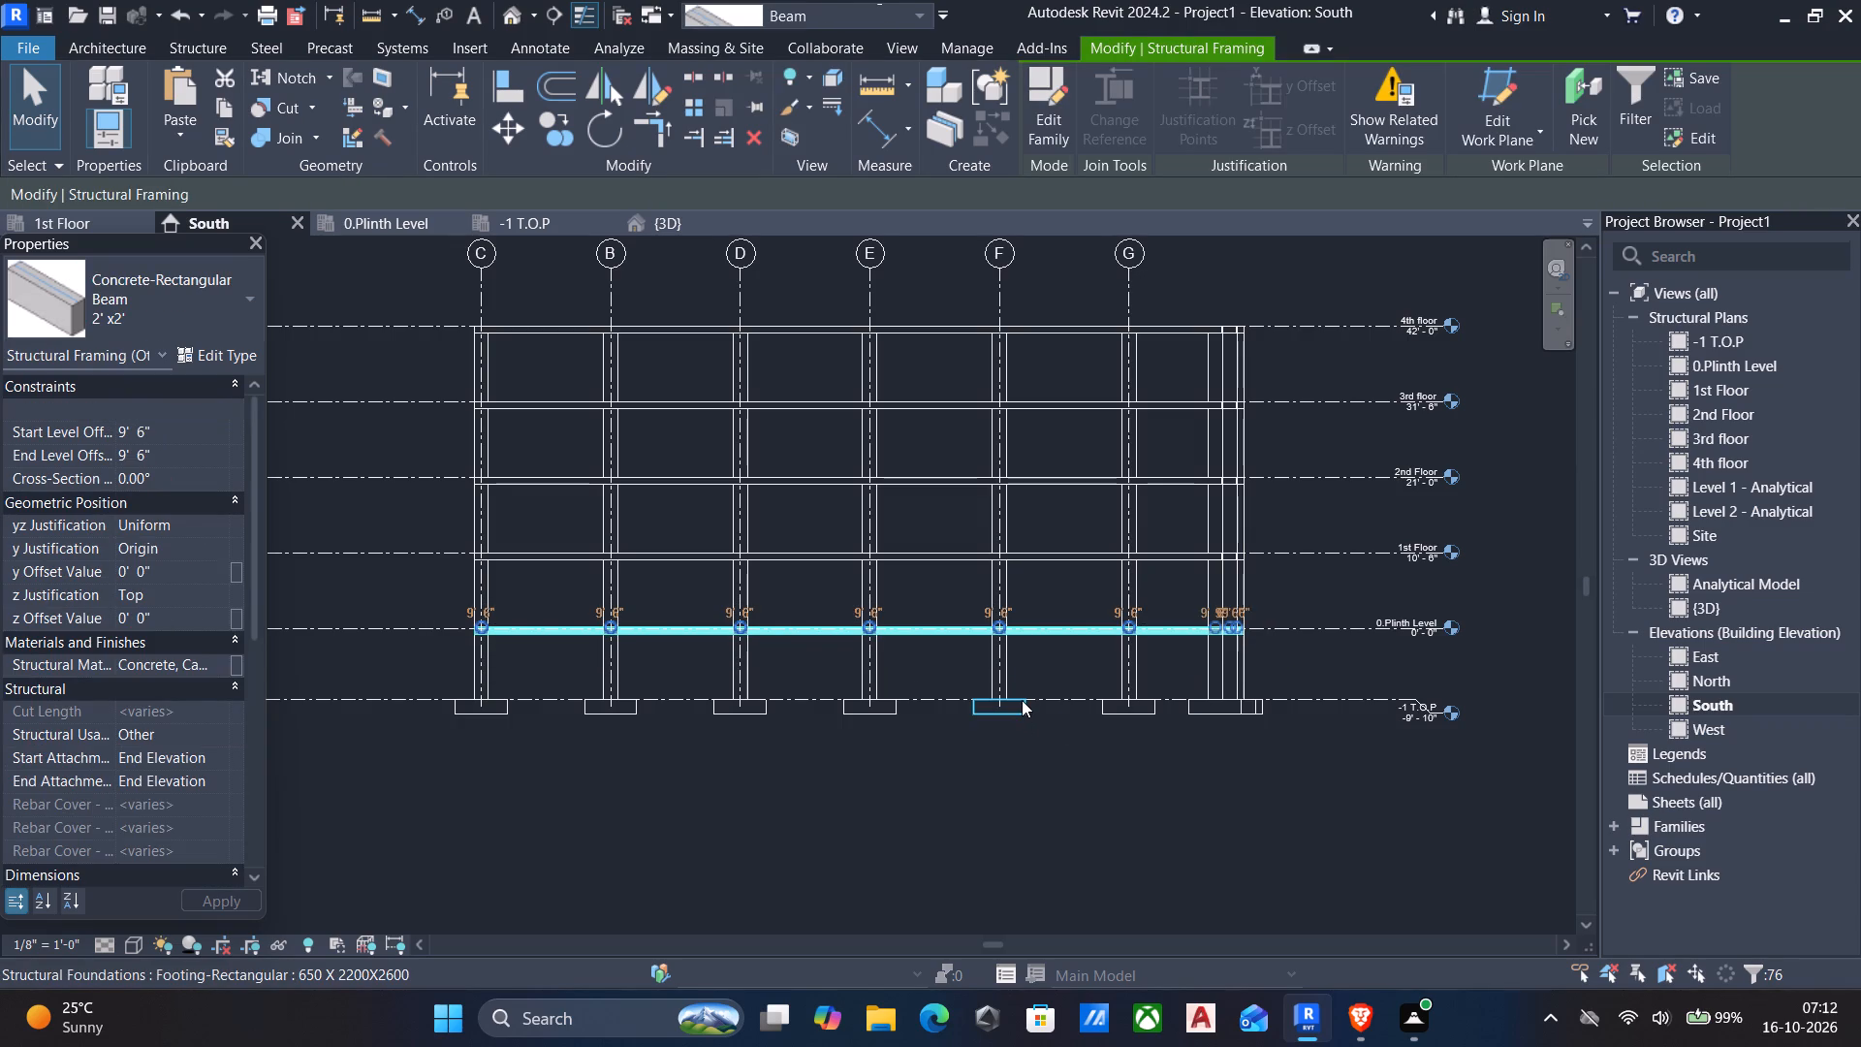
{"action": "key", "text": "Escape"}
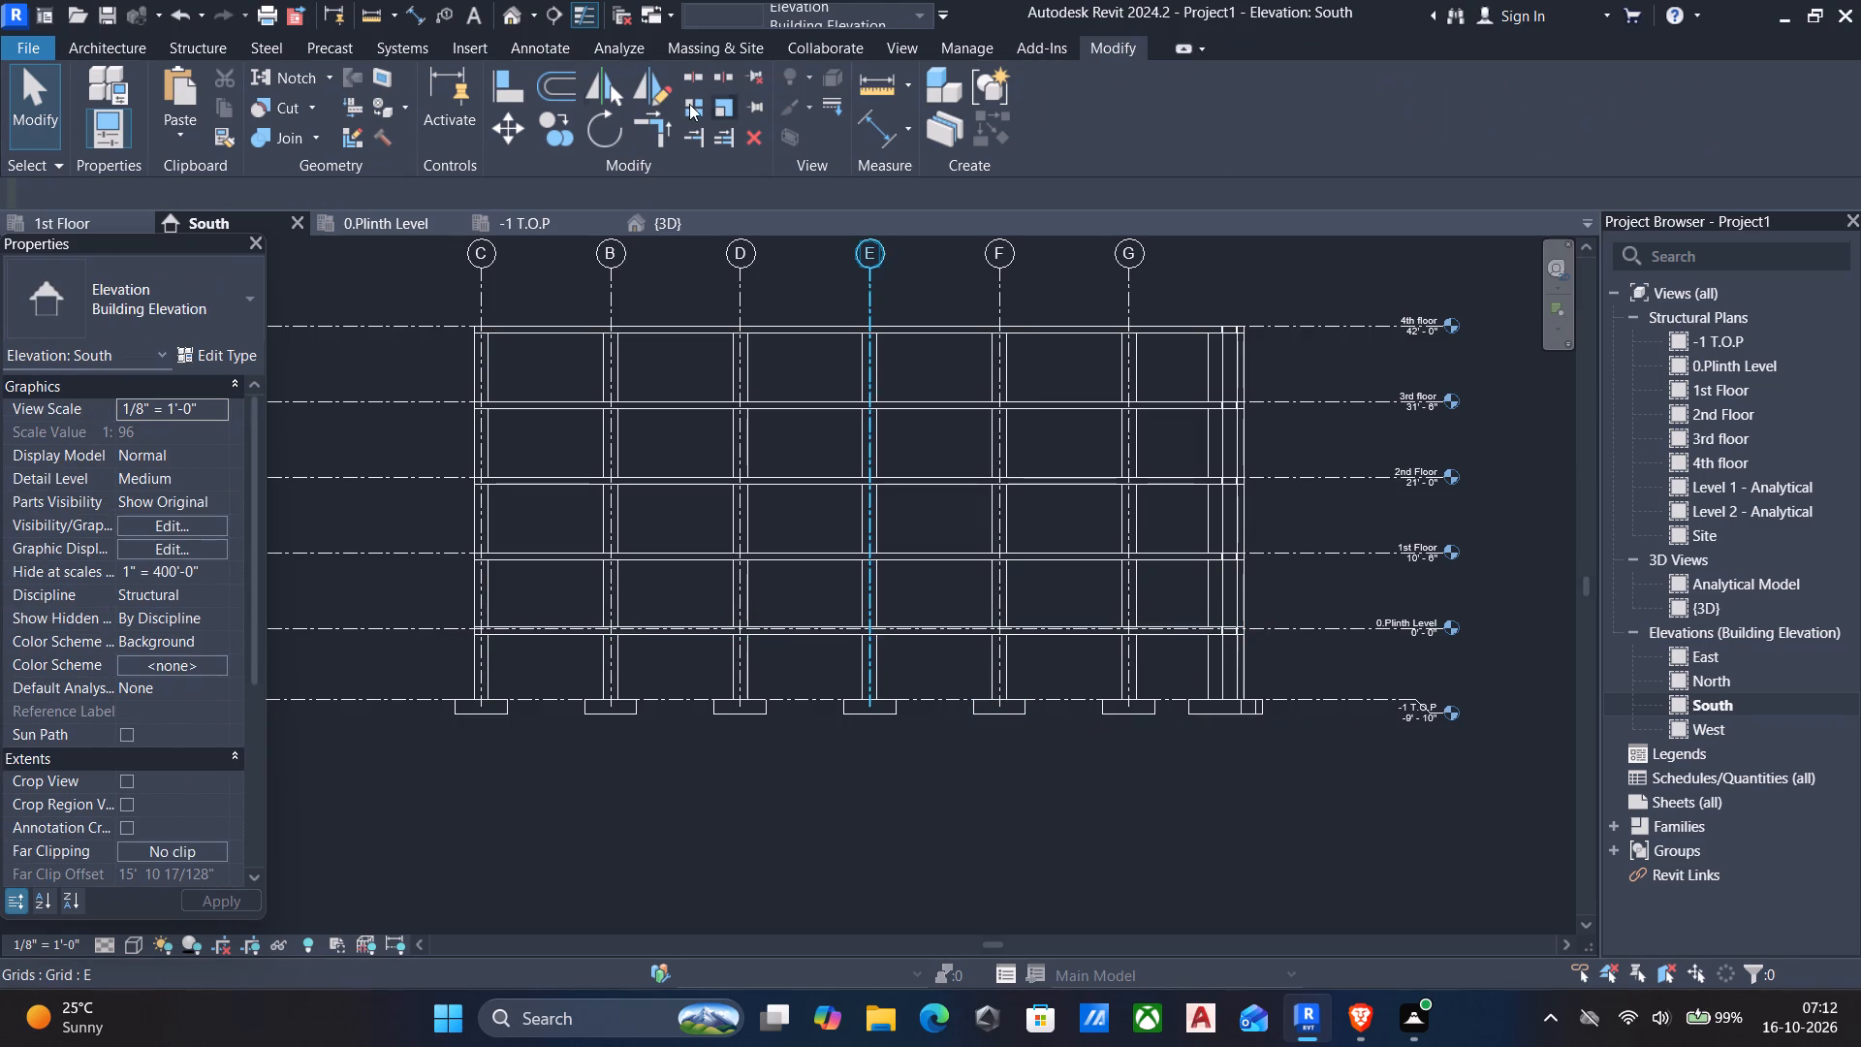
Examine the complete frame of footings, columns and floor beams from several sides in the default 3D view.
{"action": "left_click", "coordinate": [501, 16]}
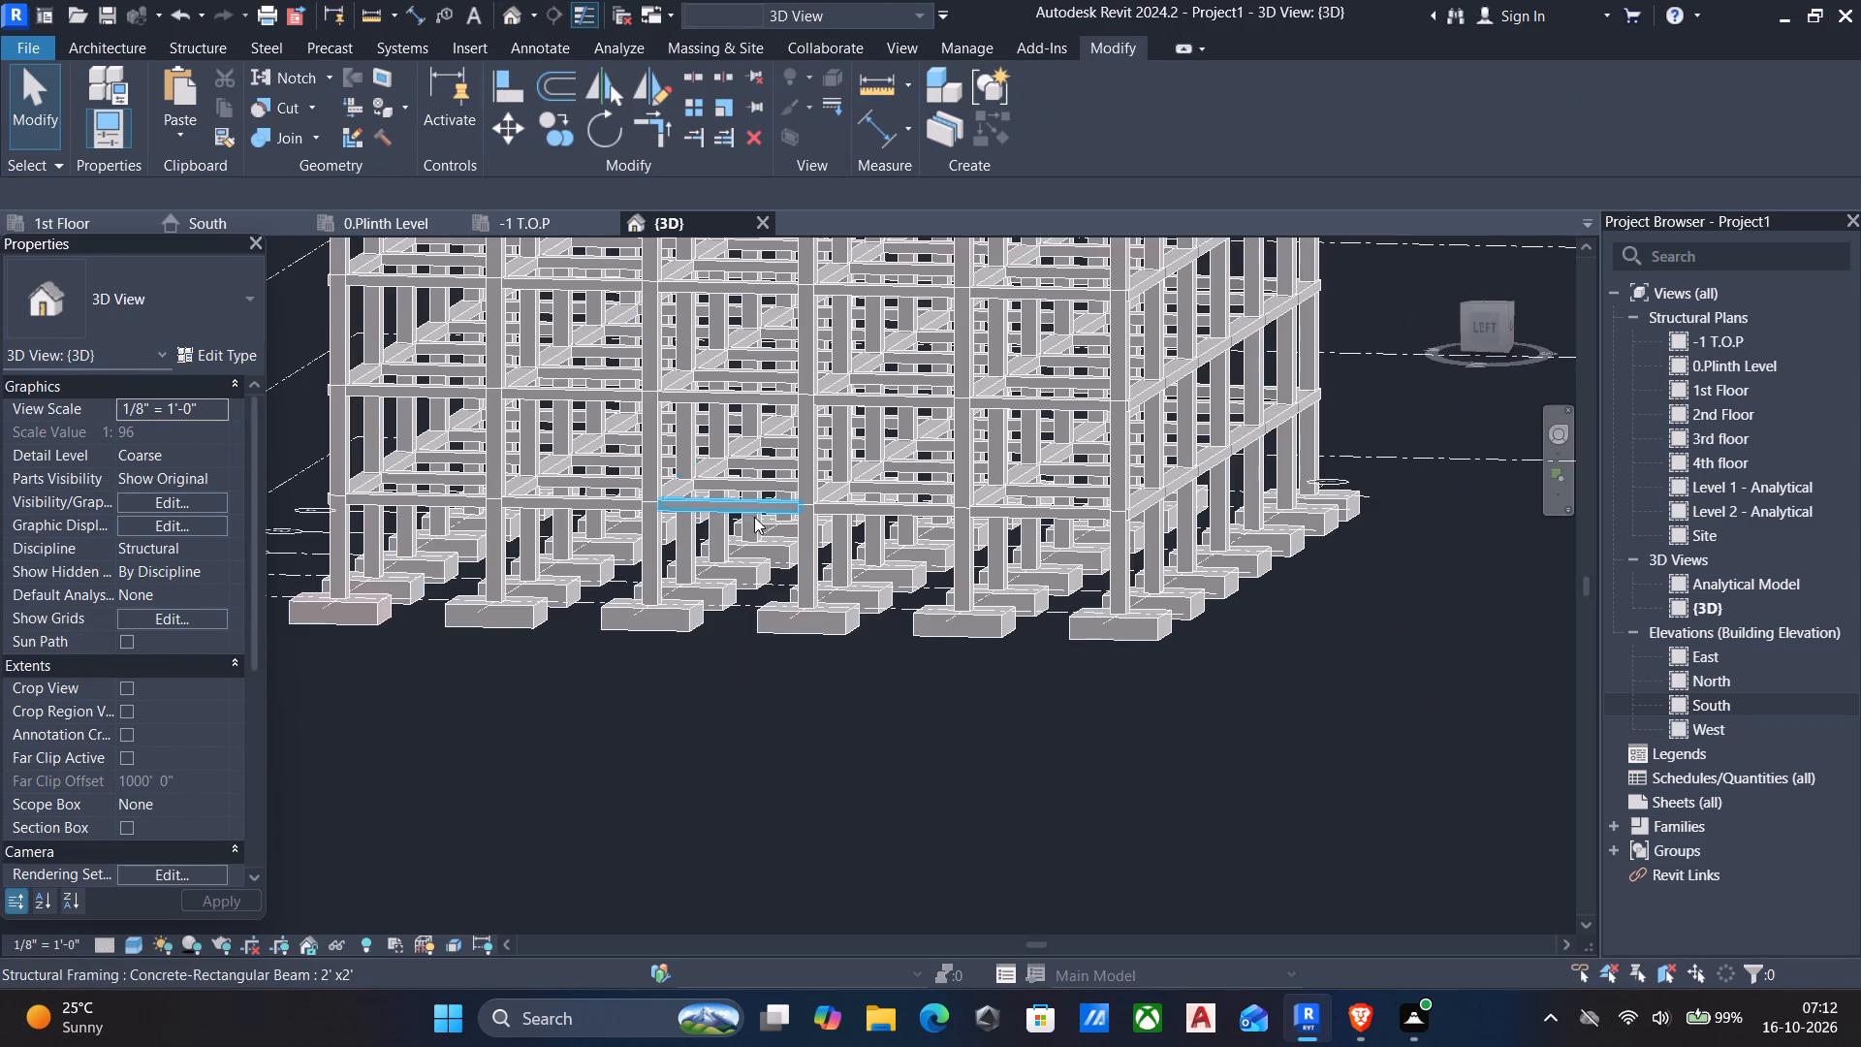
{"action": "scroll", "coordinate": [793, 568], "scroll_direction": "down", "scroll_amount": 1}
{"action": "middle_click_drag", "start_coordinate": [808, 580], "coordinate": [638, 764], "text": "shift"}
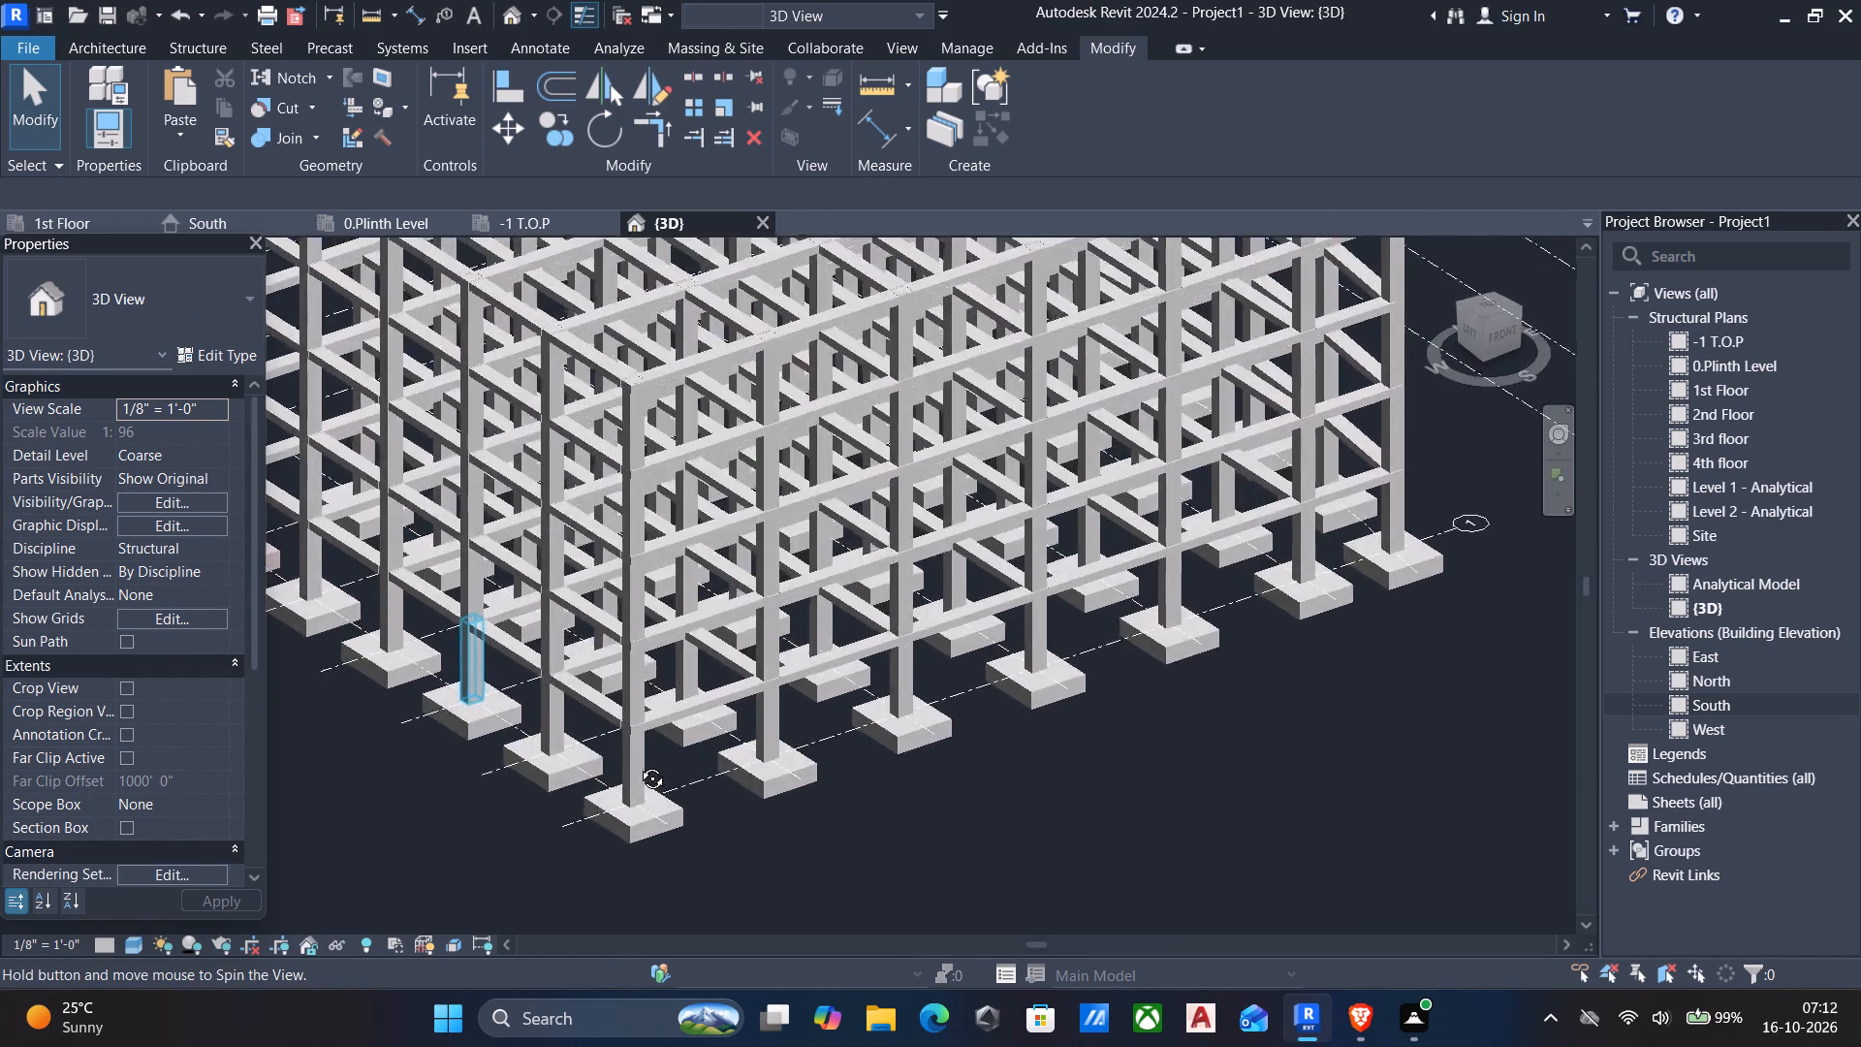
{"action": "middle_click_drag", "start_coordinate": [638, 764], "coordinate": [1040, 917], "text": "shift"}
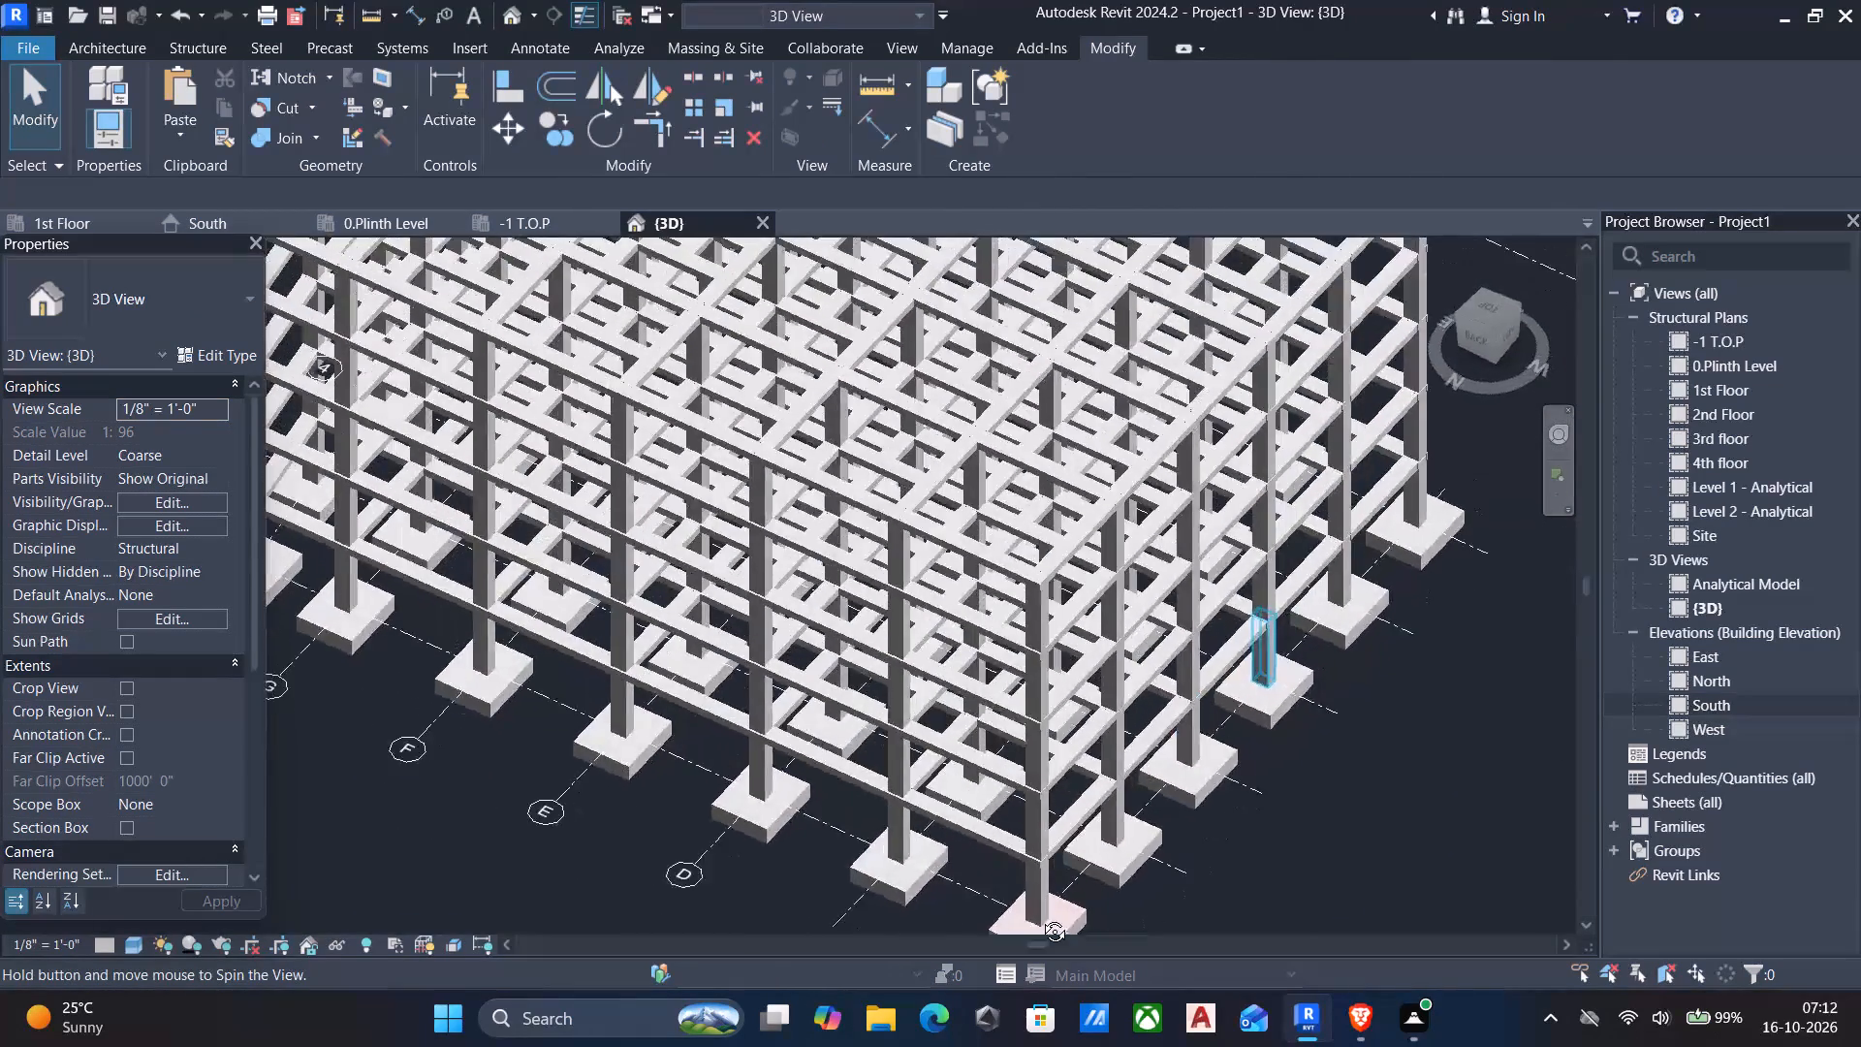
{"action": "middle_click_drag", "start_coordinate": [1040, 917], "coordinate": [615, 865], "text": "shift"}
{"action": "scroll", "coordinate": [615, 865], "scroll_direction": "down", "scroll_amount": 5}
{"action": "middle_click_drag", "start_coordinate": [786, 809], "coordinate": [534, 708], "text": "shift"}
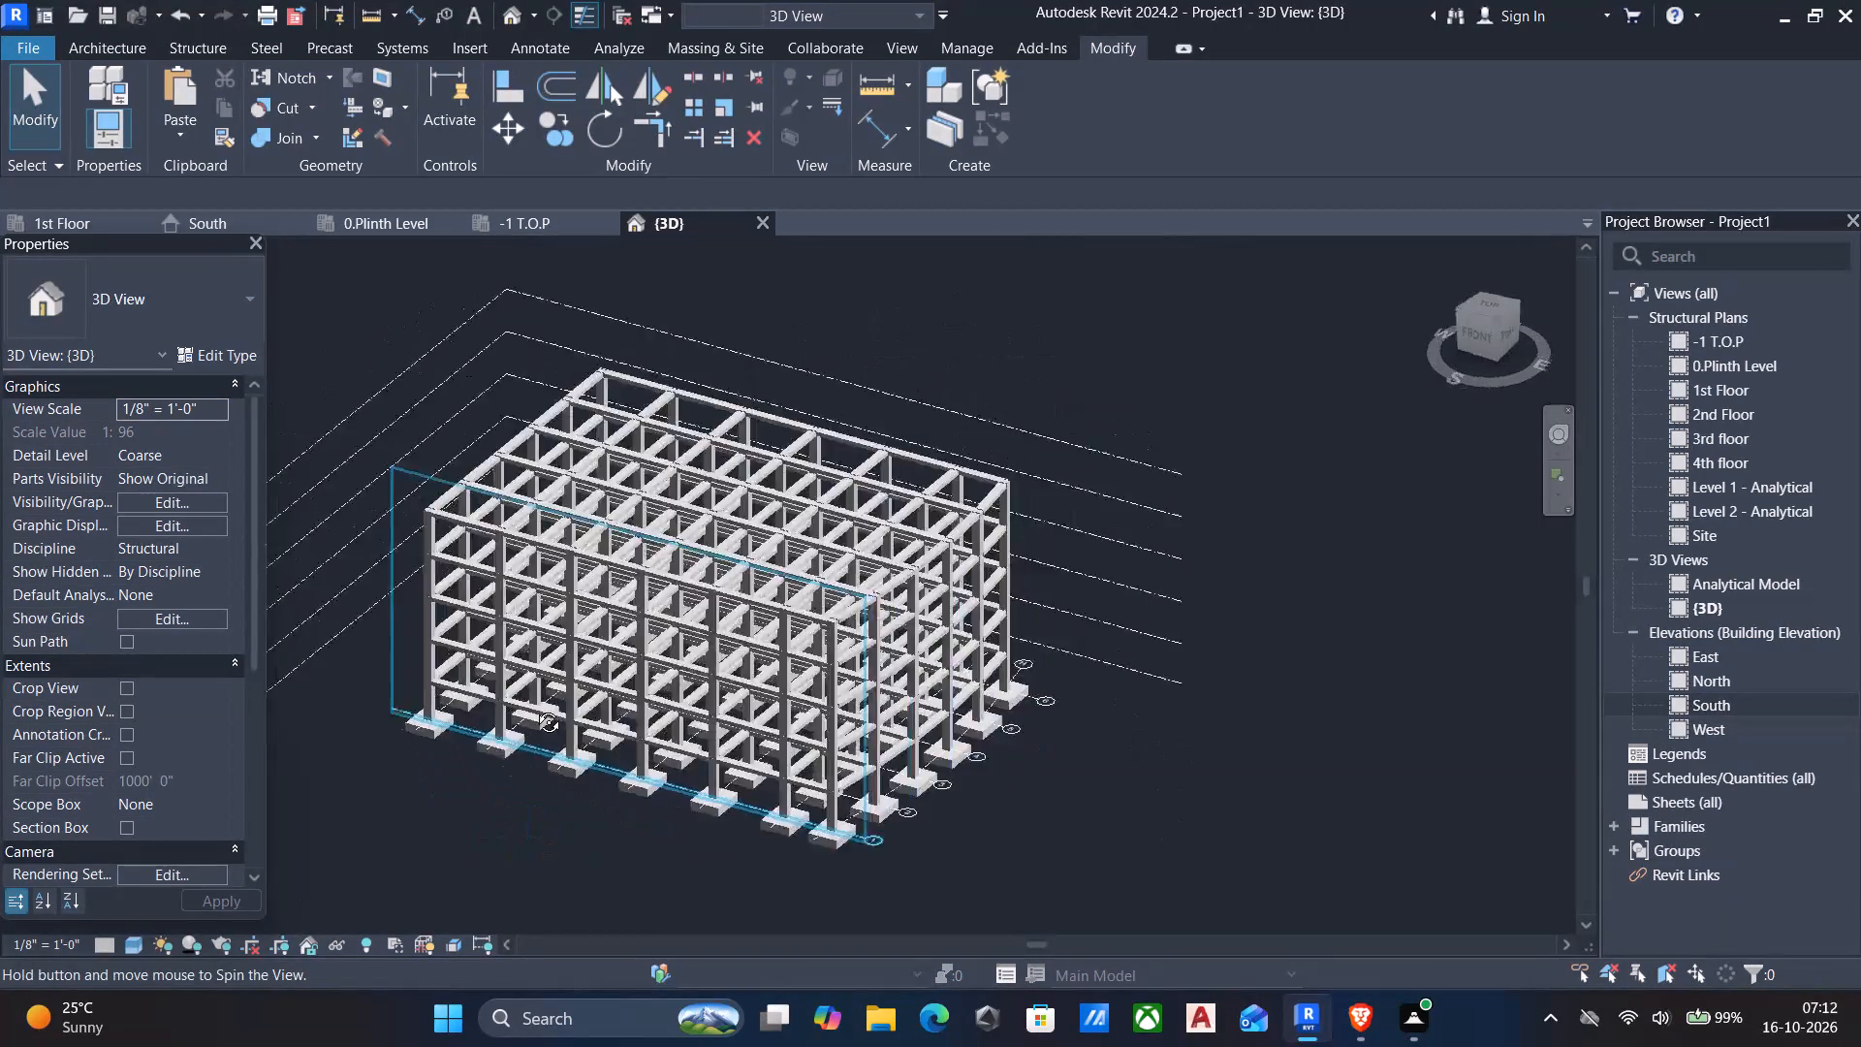
{"action": "middle_click_drag", "start_coordinate": [534, 708], "coordinate": [572, 932], "text": "shift"}
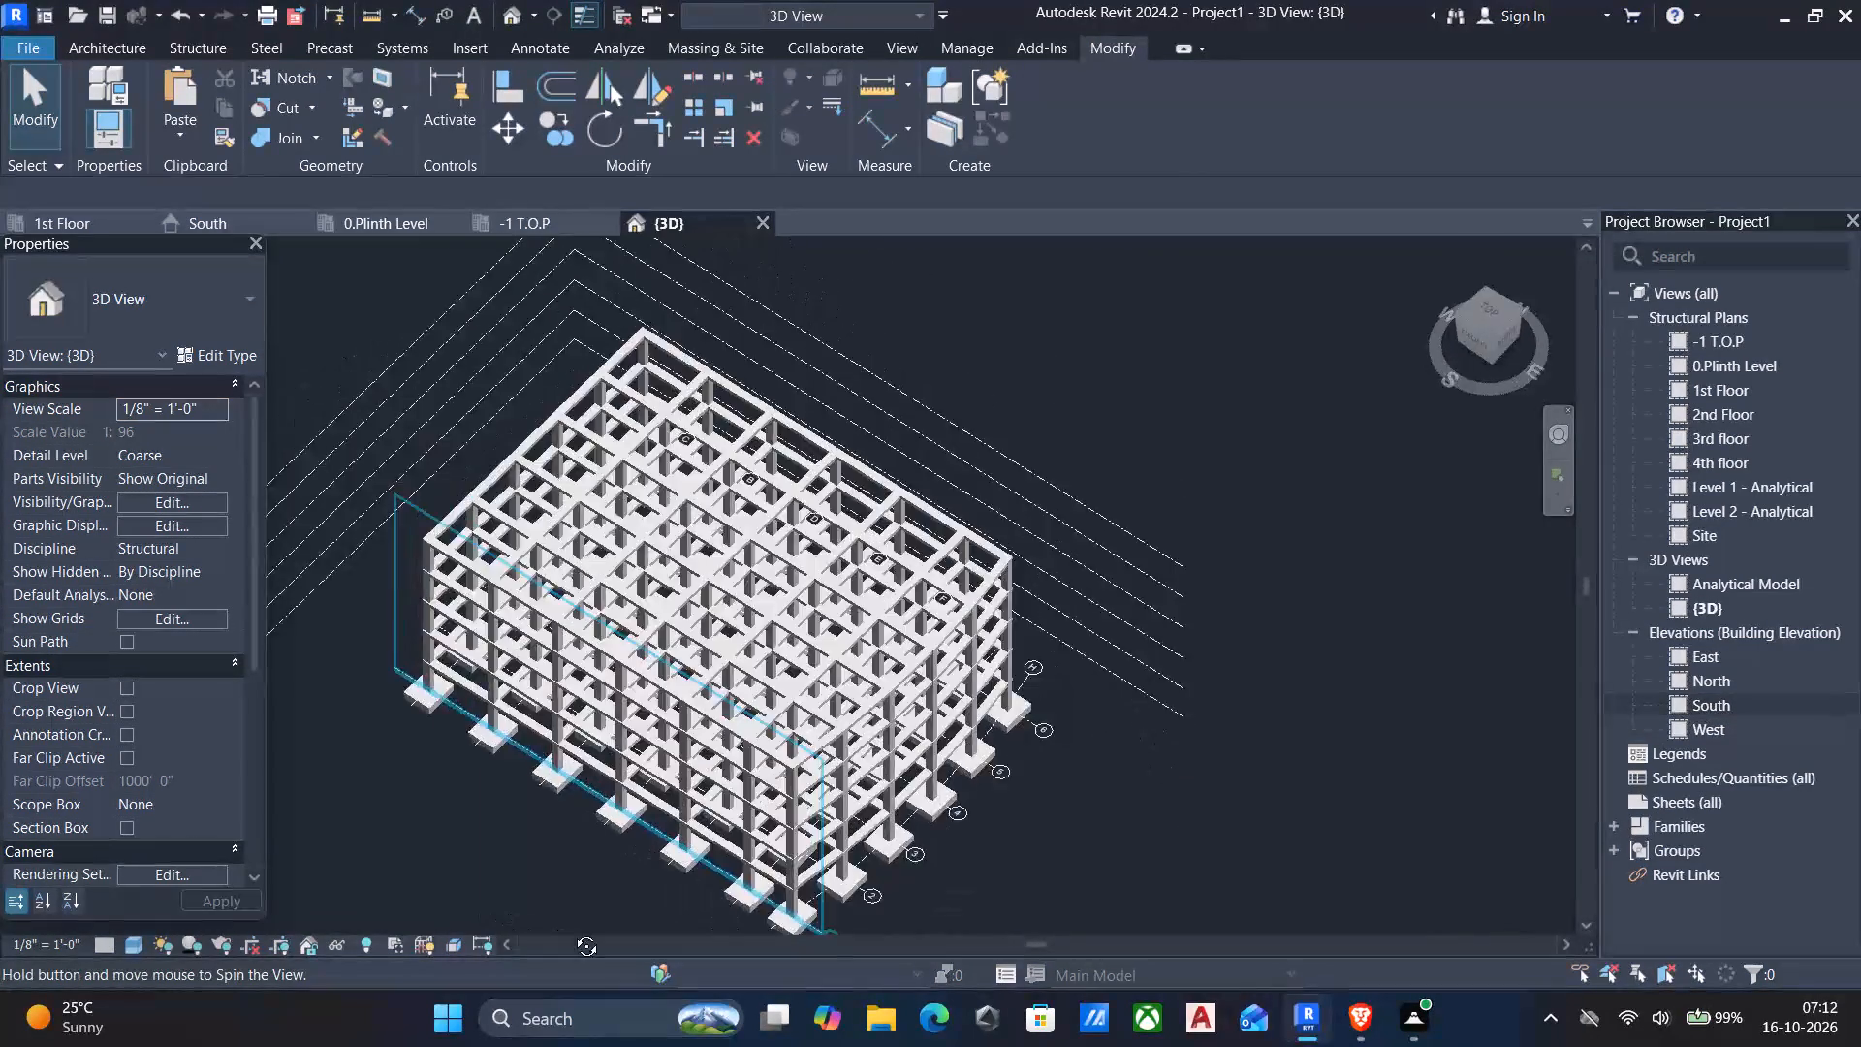
{"action": "middle_click_drag", "start_coordinate": [572, 932], "coordinate": [843, 789], "text": "shift"}
{"action": "middle_click_drag", "start_coordinate": [848, 782], "coordinate": [1072, 736]}
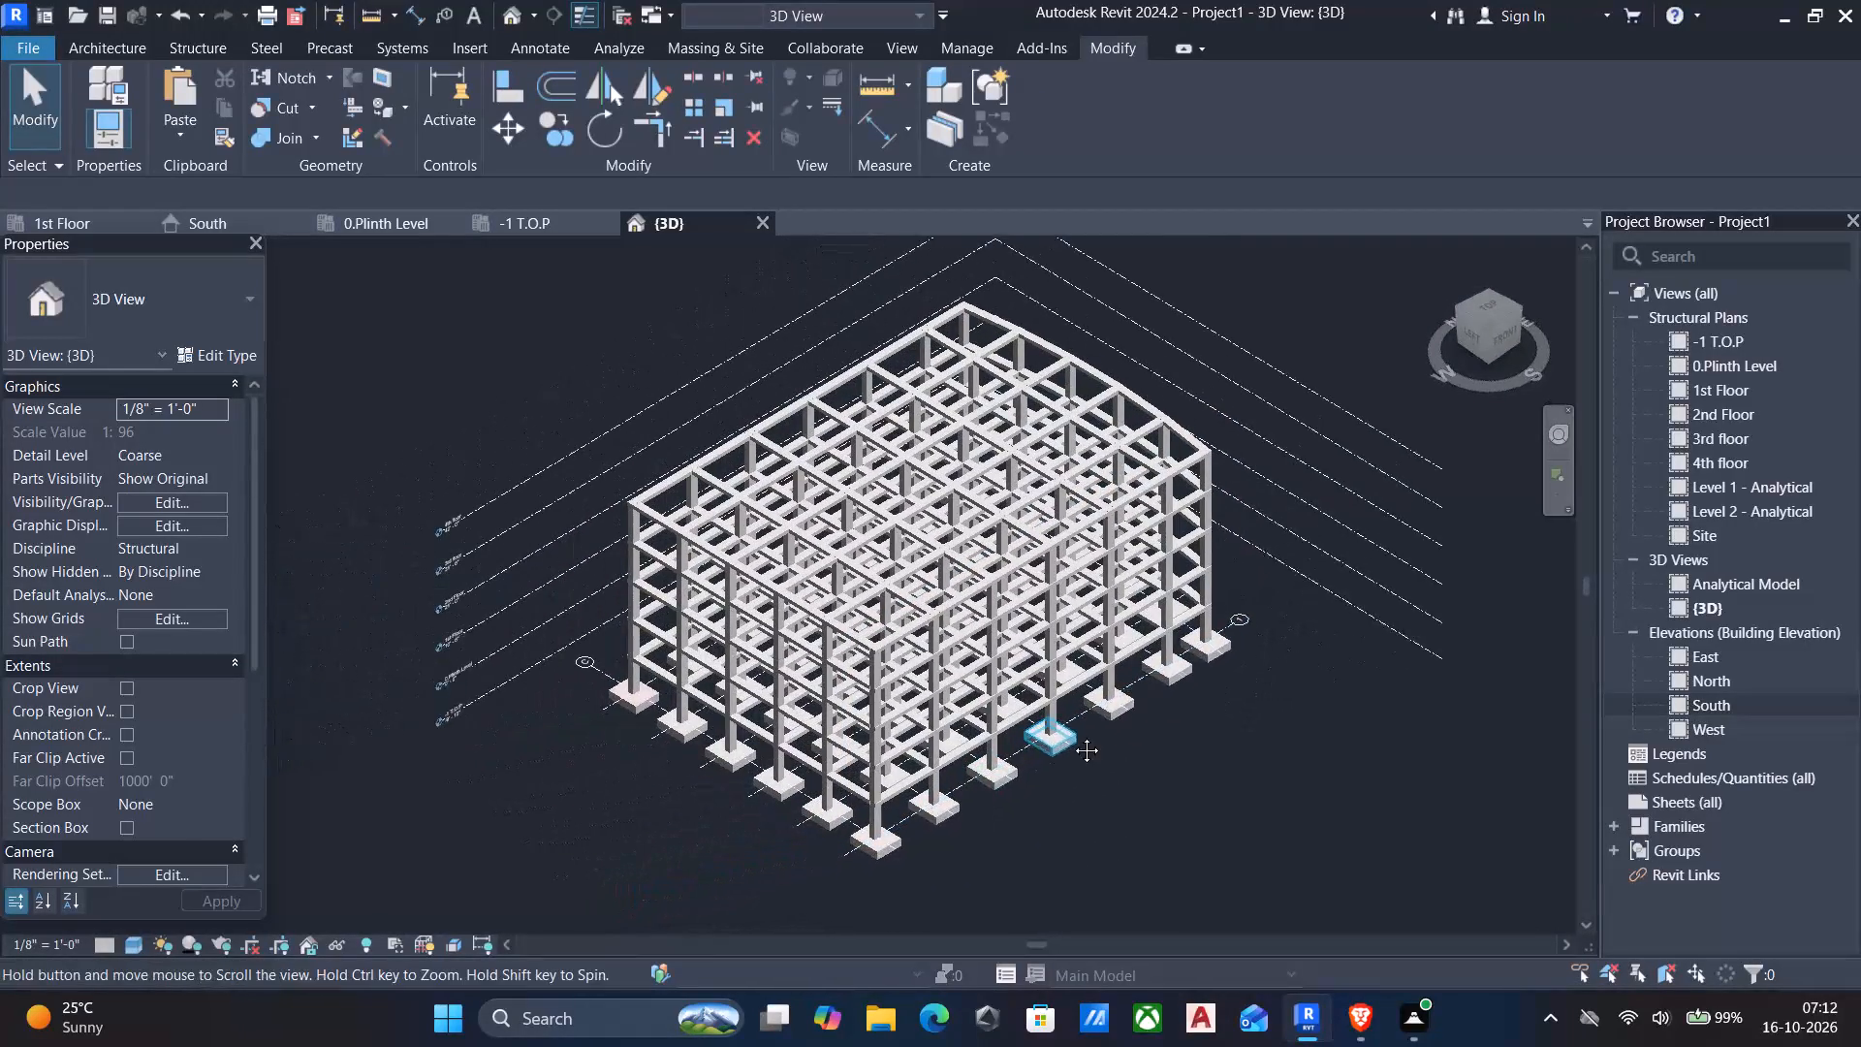
{"action": "middle_click_drag", "start_coordinate": [1072, 736], "coordinate": [1120, 737]}
{"action": "middle_click_drag", "start_coordinate": [1166, 775], "coordinate": [1195, 807], "text": "shift"}
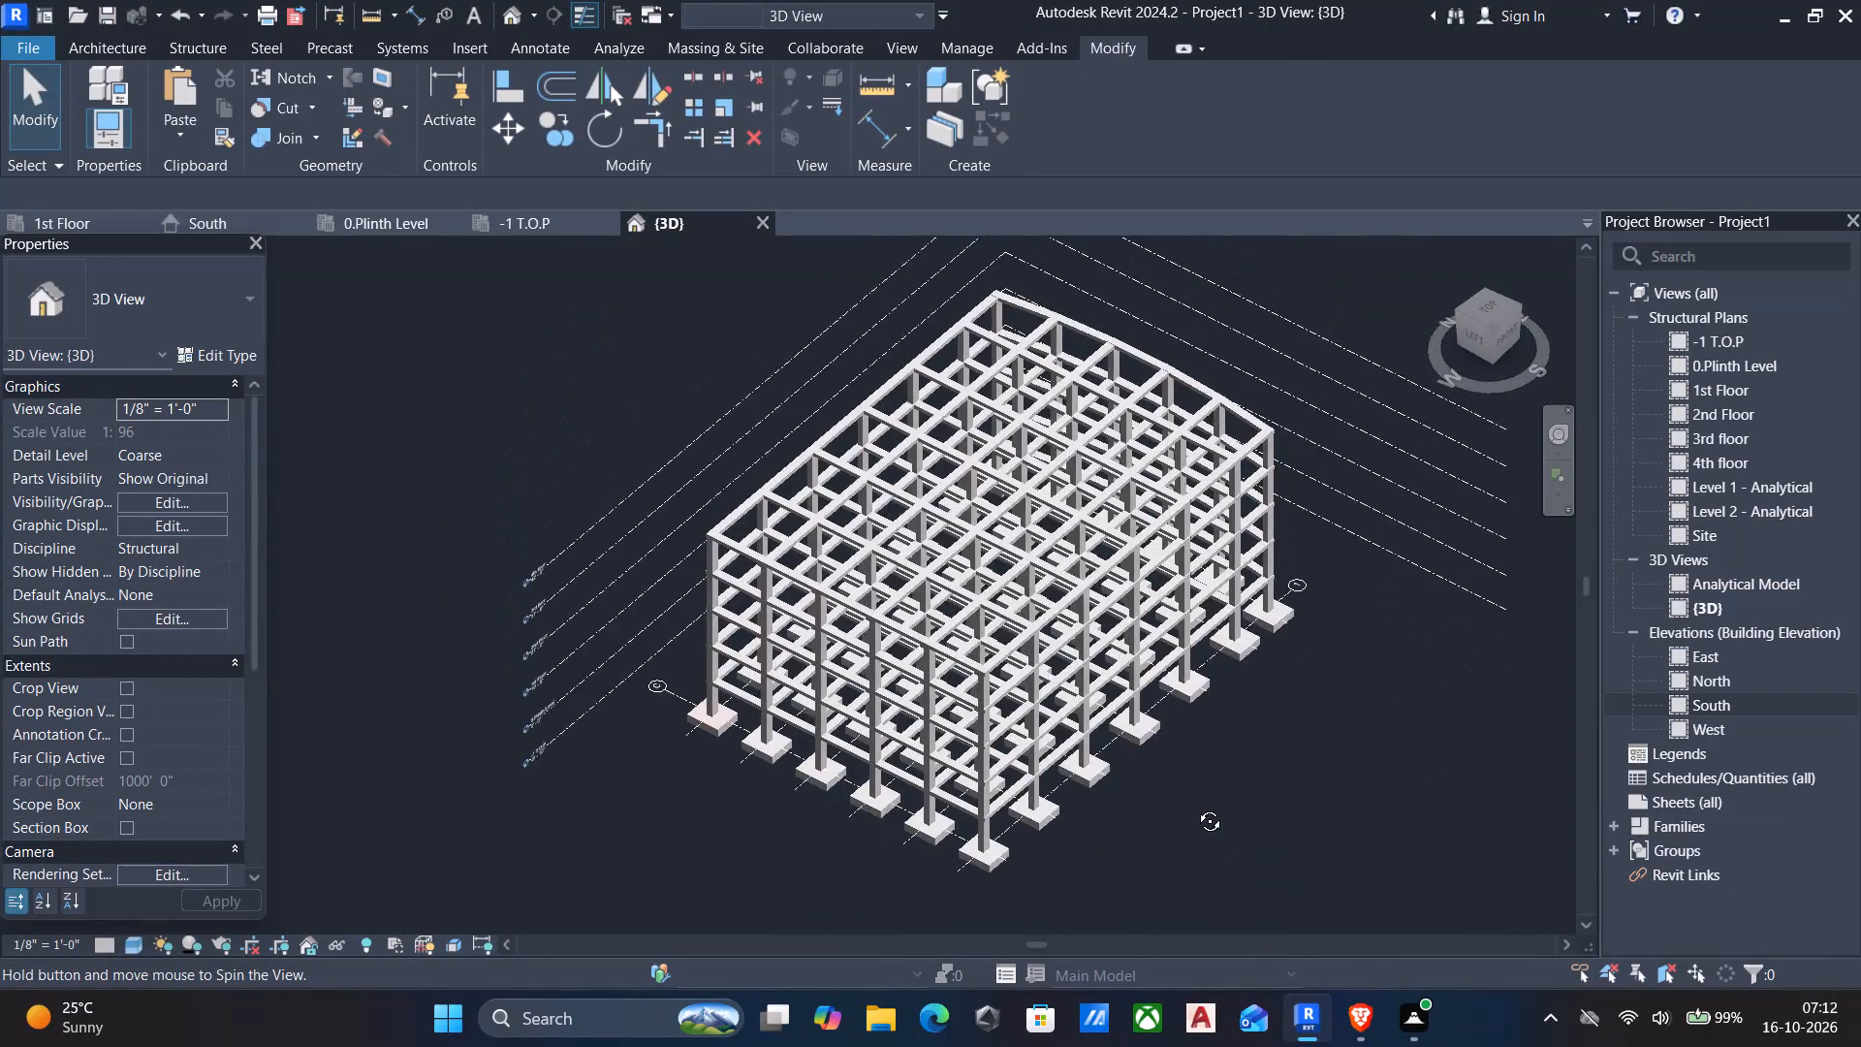
{"action": "middle_click_drag", "start_coordinate": [1195, 807], "coordinate": [1229, 762], "text": "shift"}
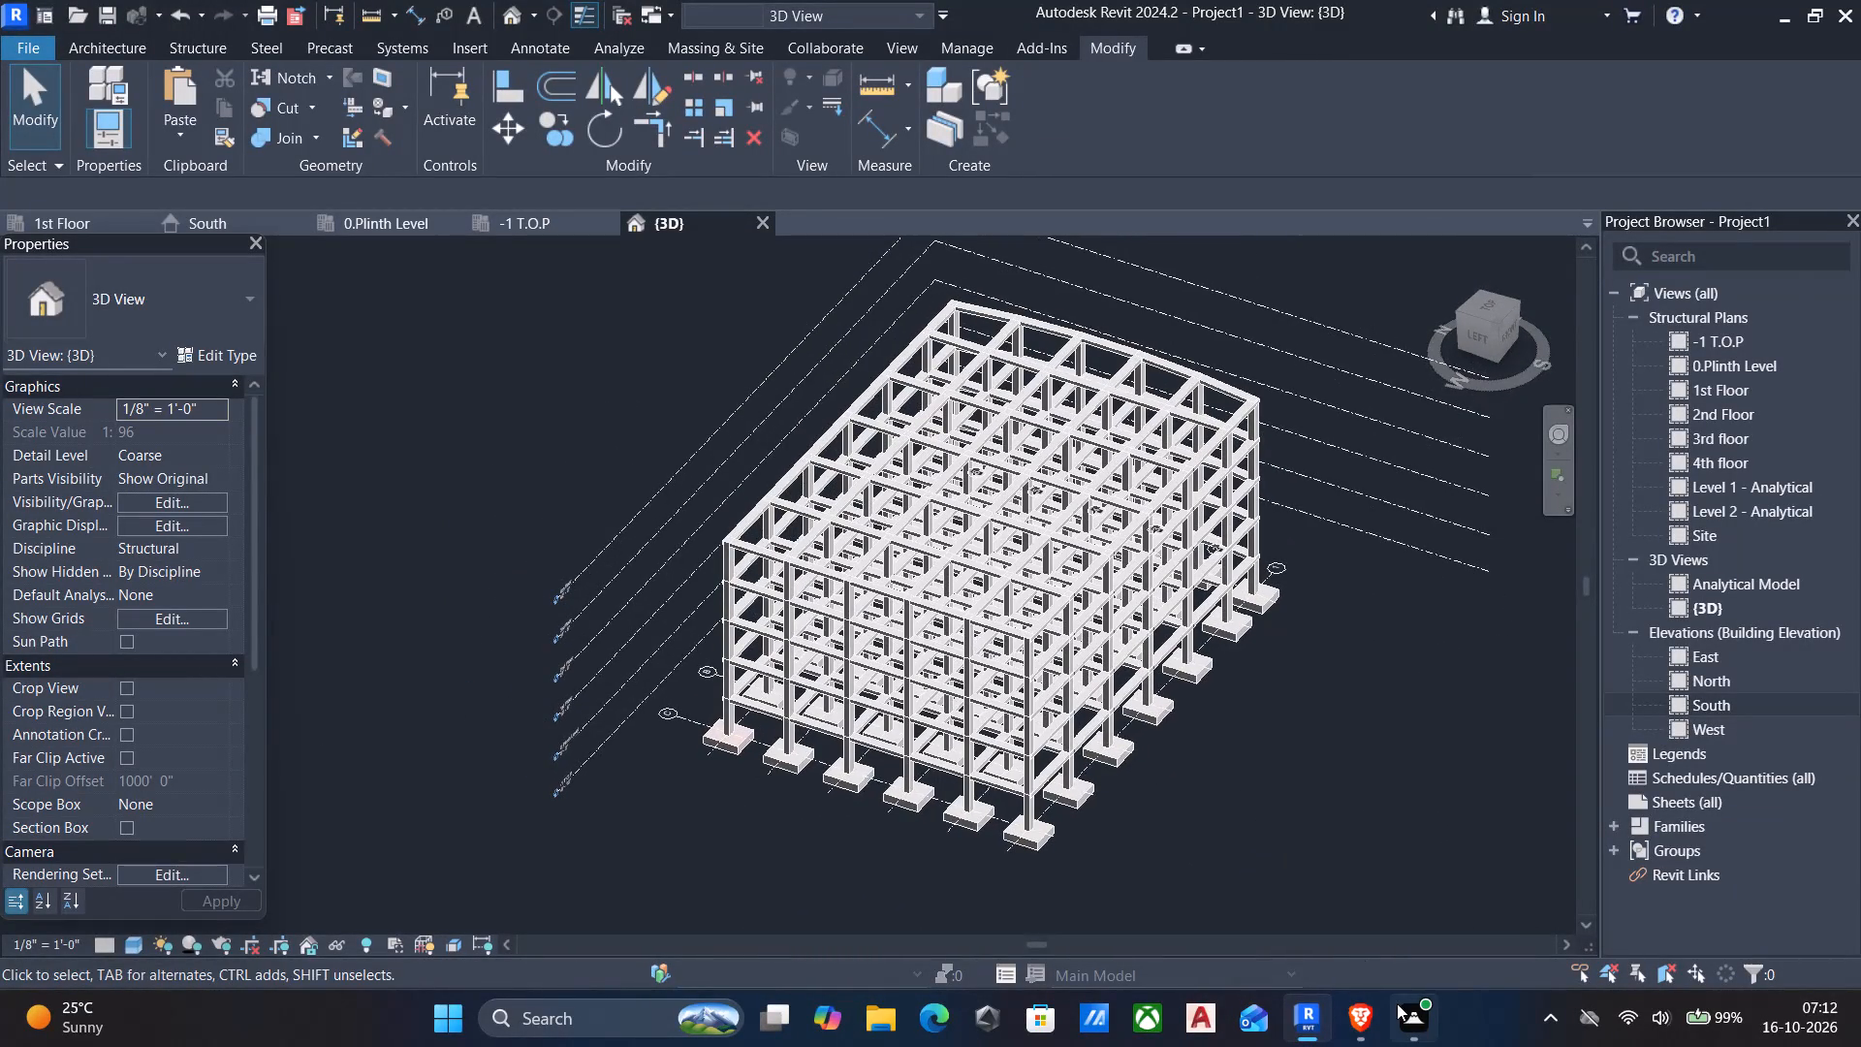
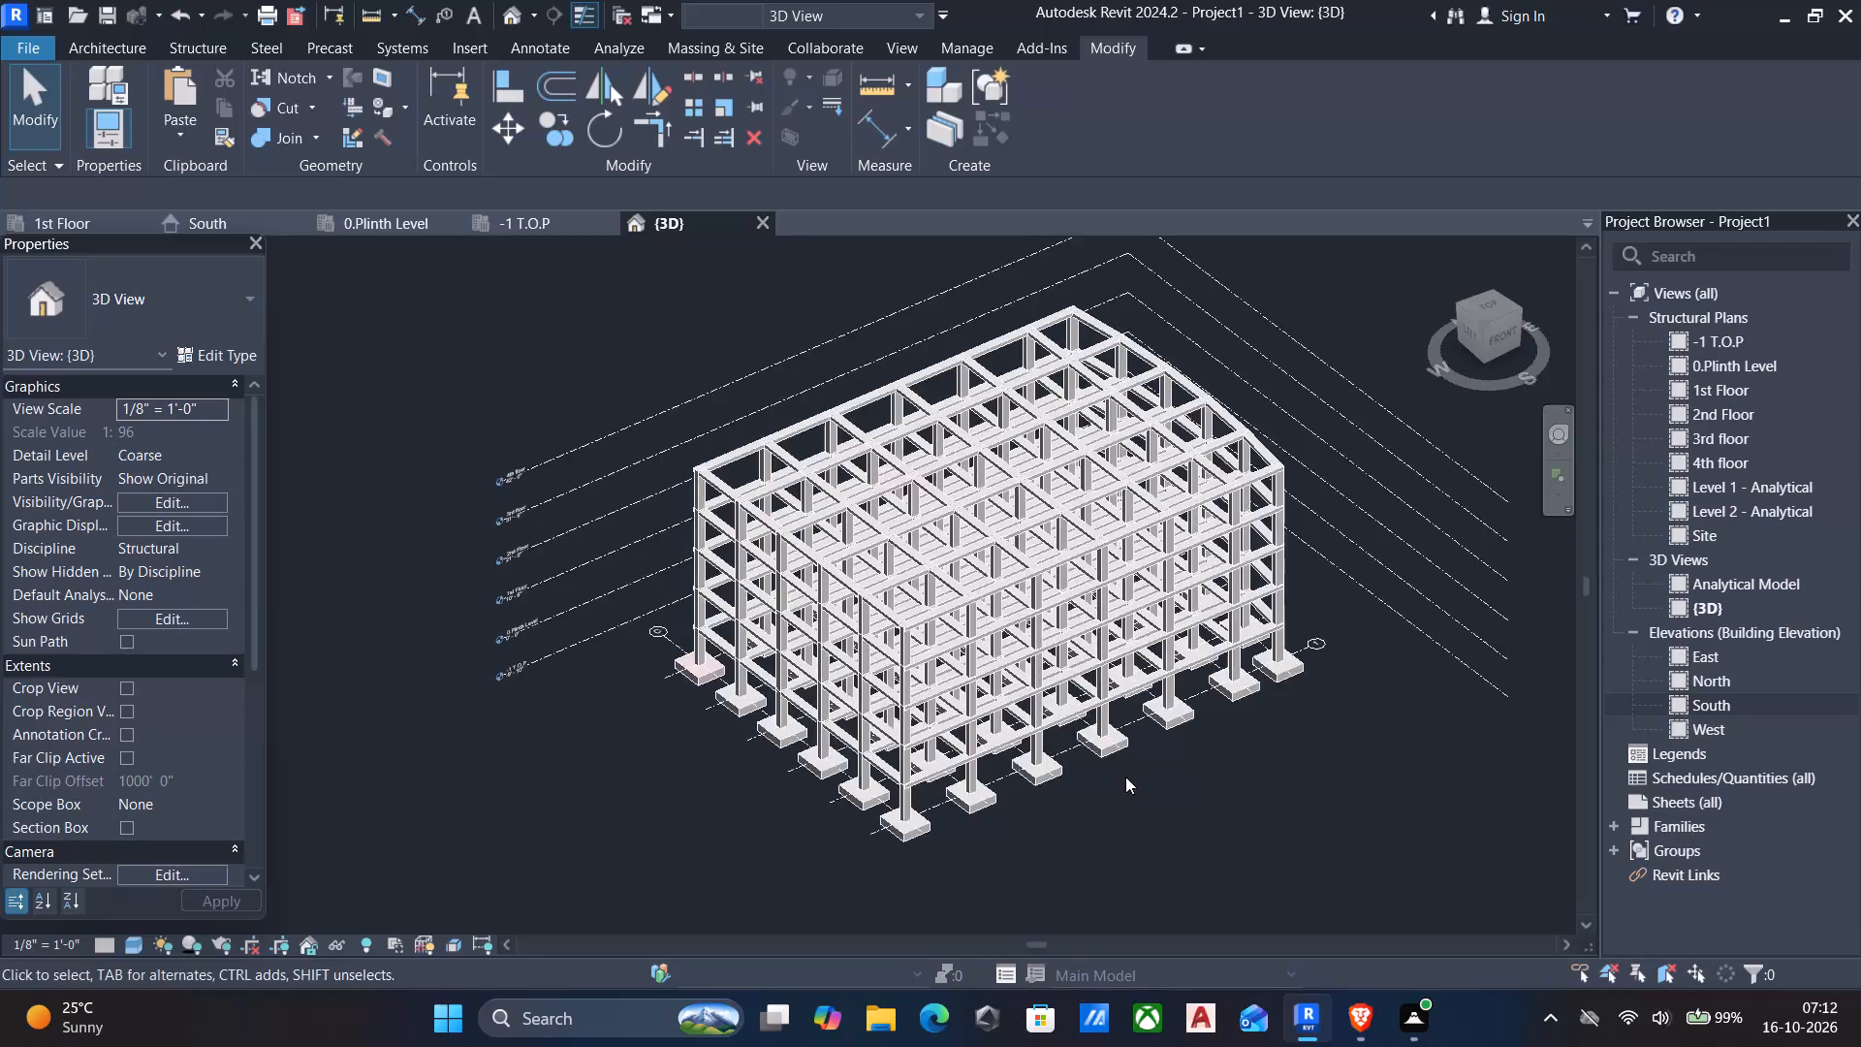
Examine the whole structural frame from several angles in the 3D view.
{"action": "scroll", "coordinate": [1127, 780], "scroll_direction": "down", "scroll_amount": 2}
{"action": "middle_click_drag", "start_coordinate": [1184, 785], "coordinate": [1227, 792]}
{"action": "middle_click_drag", "start_coordinate": [1235, 790], "coordinate": [1234, 790], "text": "shift"}
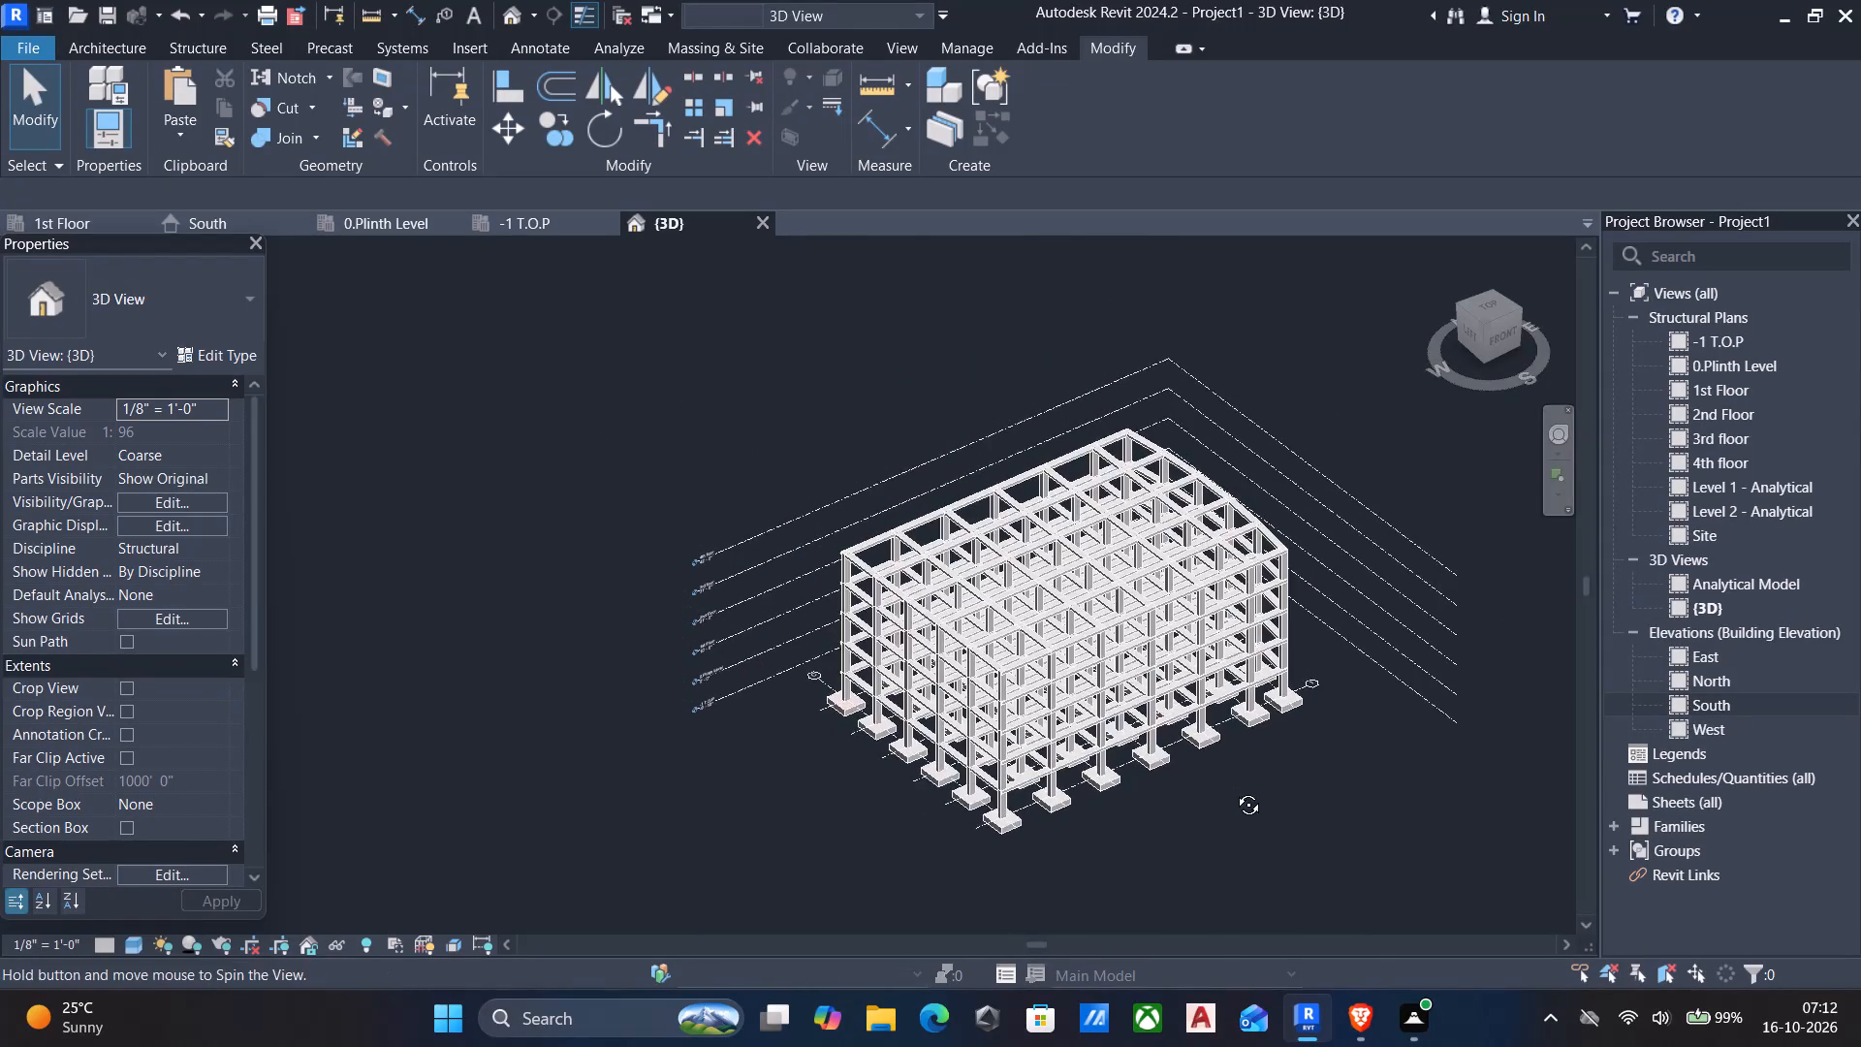
{"action": "middle_click_drag", "start_coordinate": [1234, 790], "coordinate": [1285, 703], "text": "shift"}
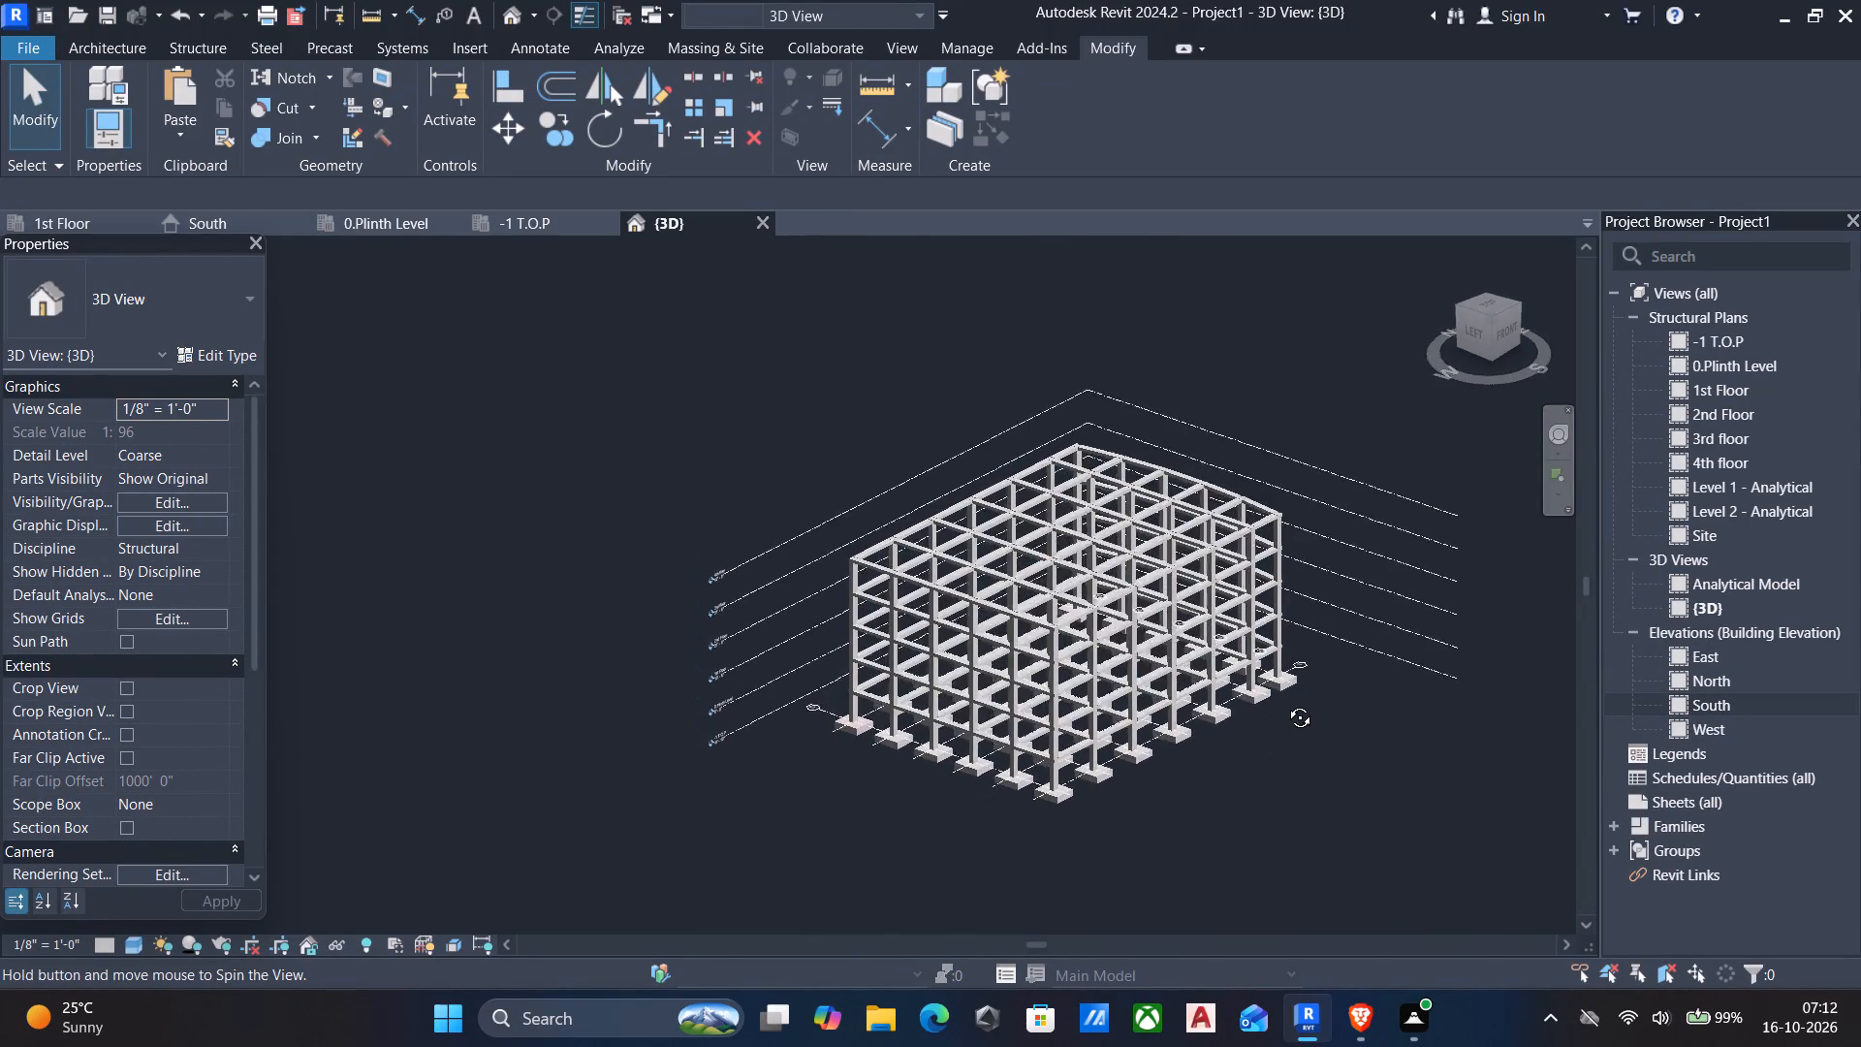
{"action": "middle_click_drag", "start_coordinate": [1285, 703], "coordinate": [1308, 783], "text": "shift"}
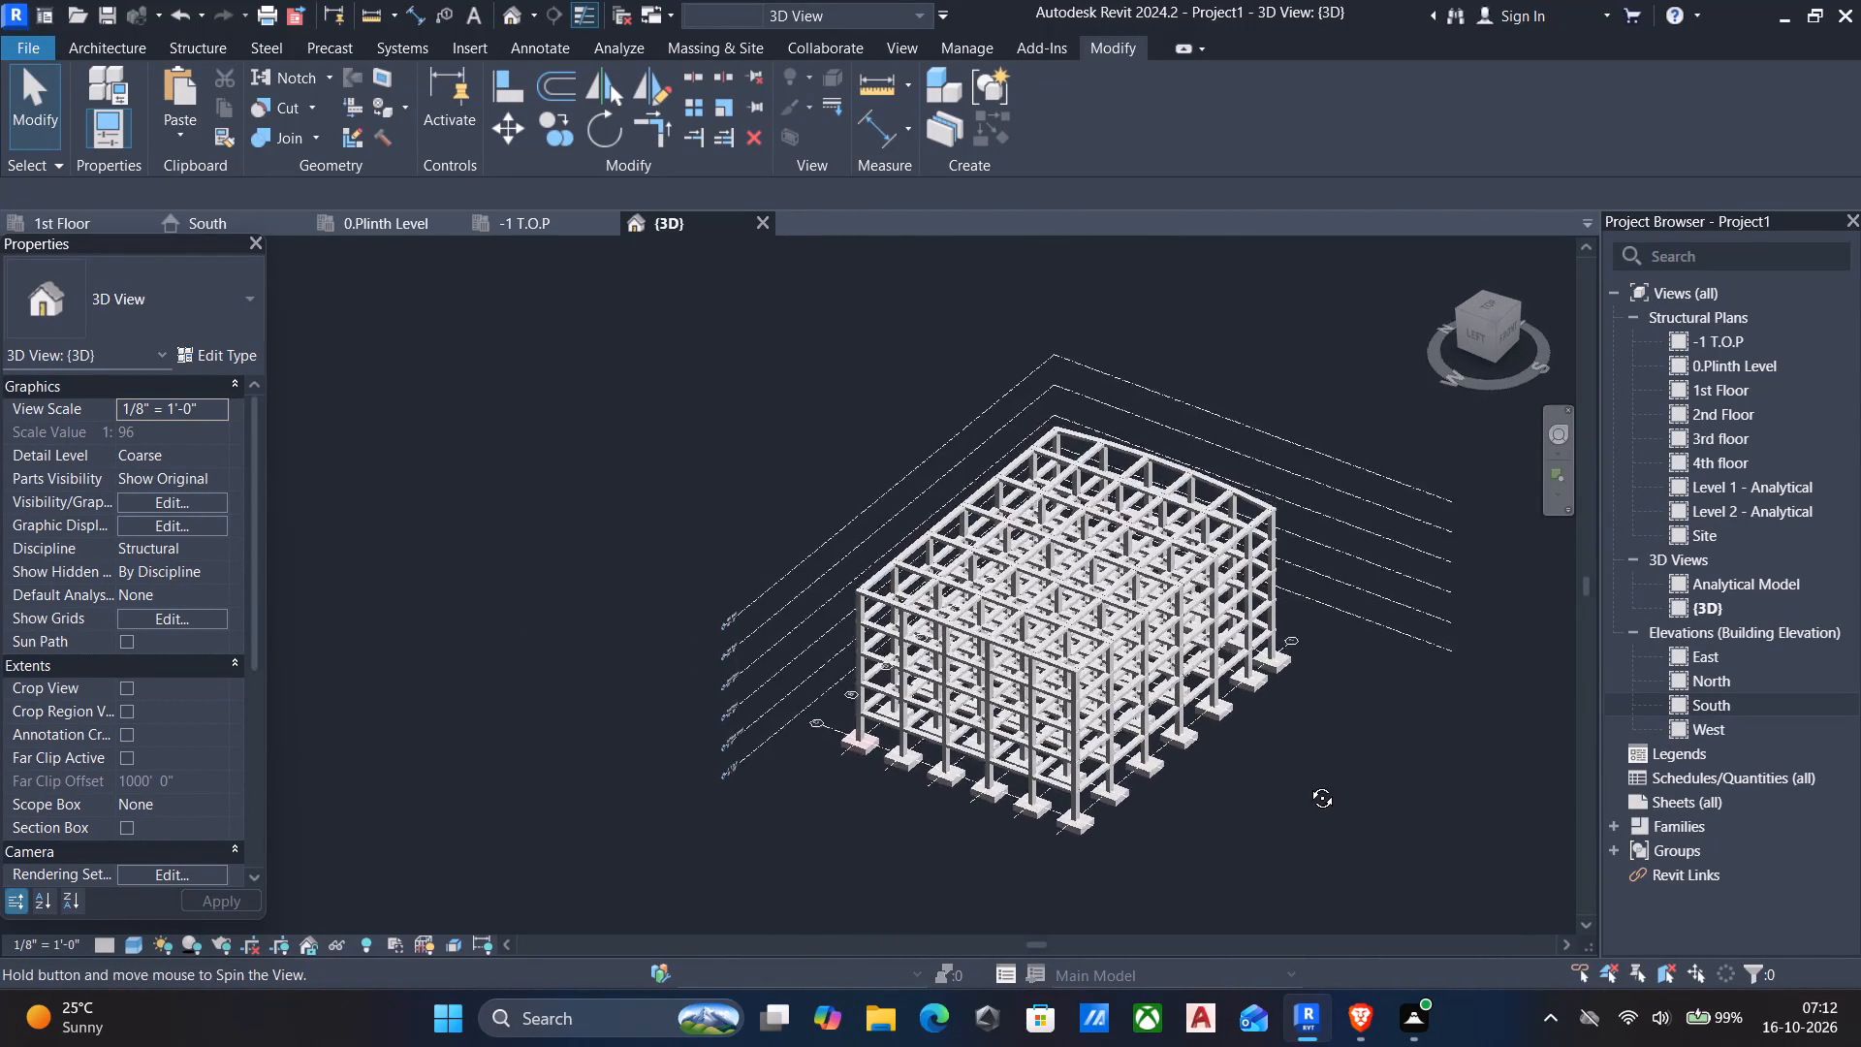
{"action": "middle_click_drag", "start_coordinate": [1308, 783], "coordinate": [1242, 810], "text": "shift"}
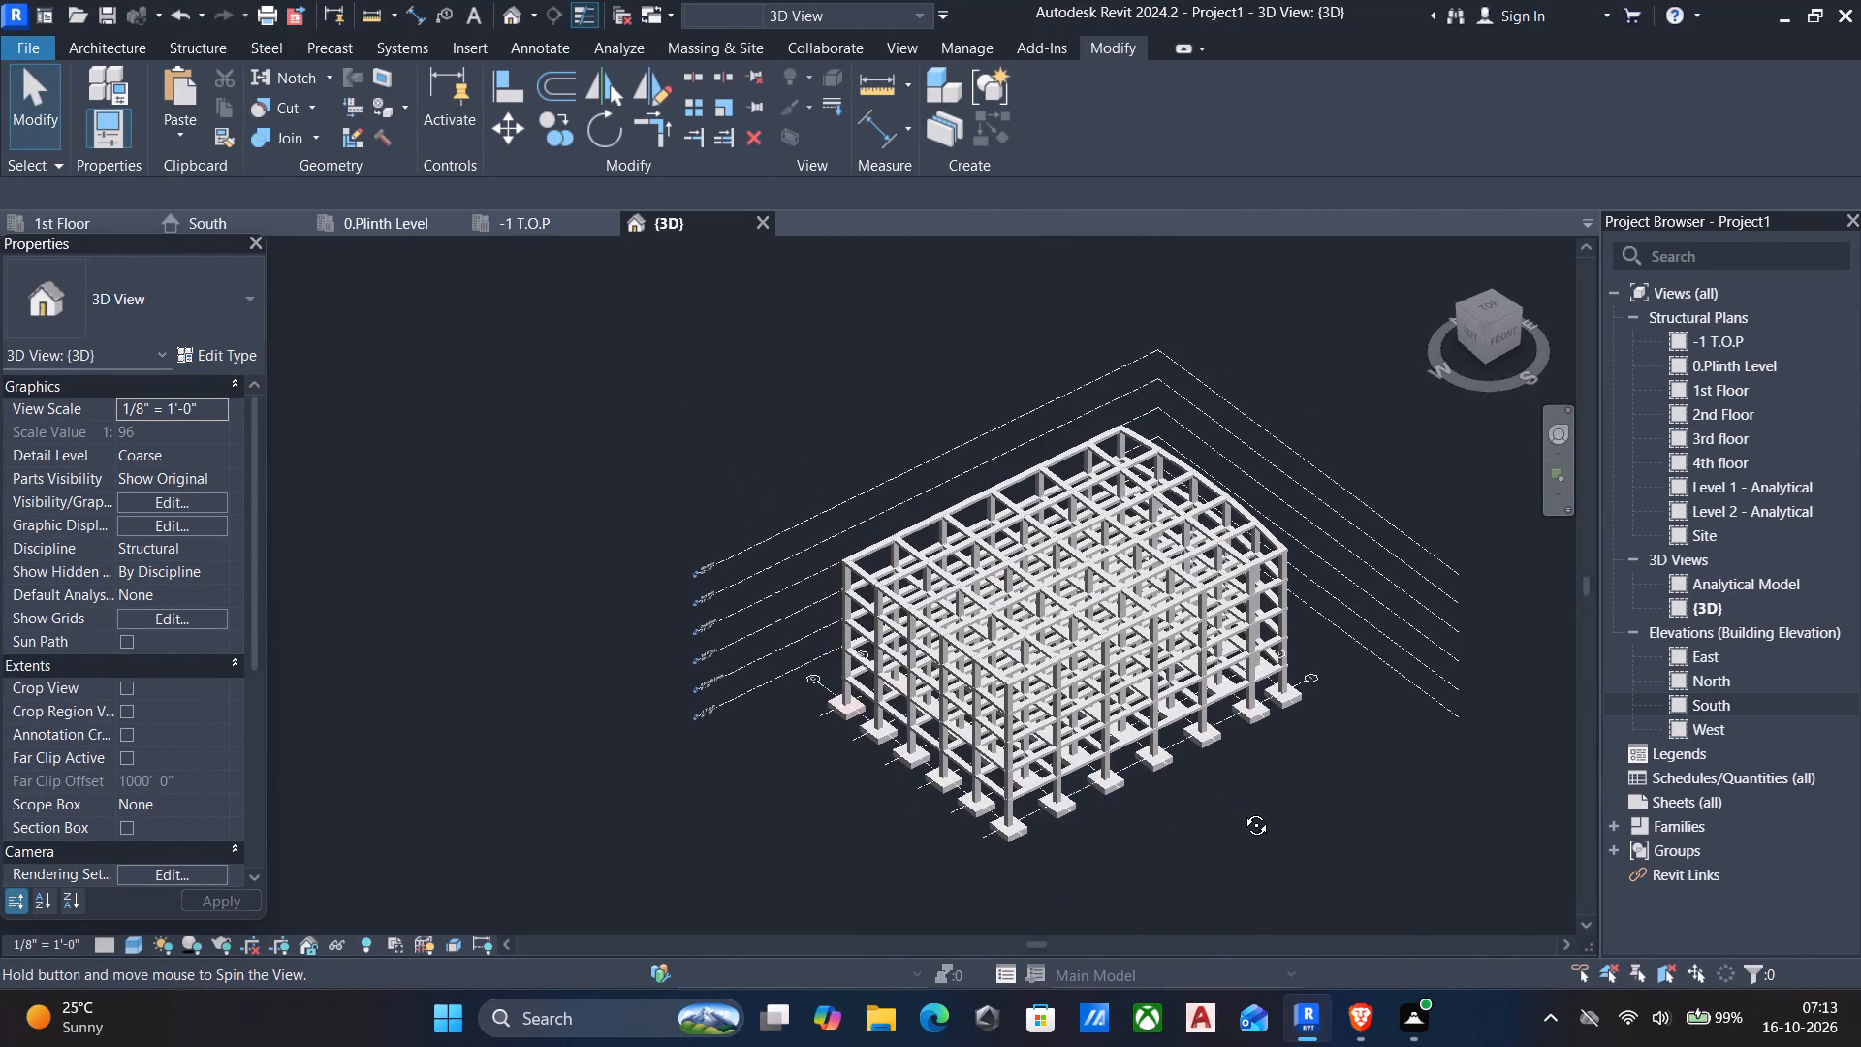
{"action": "middle_click_drag", "start_coordinate": [1242, 810], "coordinate": [1240, 813], "text": "shift"}
{"action": "middle_click_drag", "start_coordinate": [1313, 782], "coordinate": [1354, 809]}
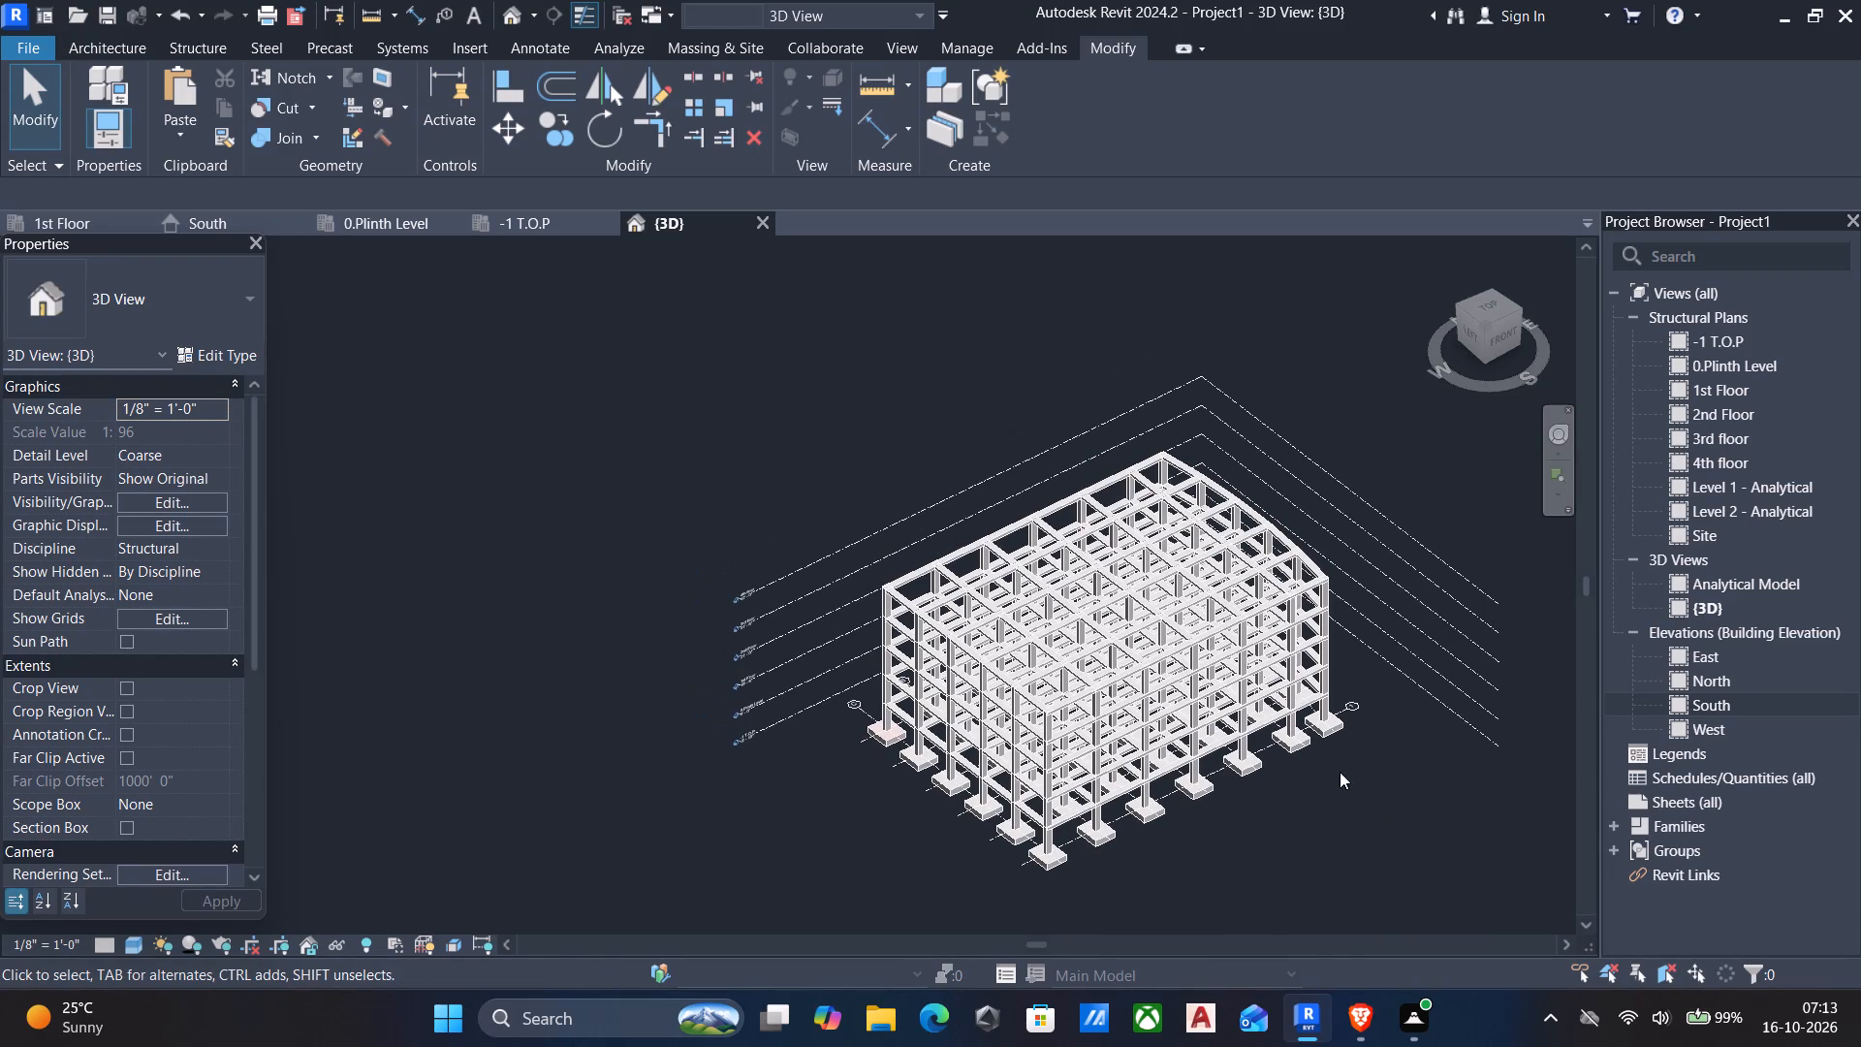
Select every 2' x2' concrete beam in the model, assign the structural material Concrete, Precast (2), and clear the selection.
{"action": "scroll", "coordinate": [1302, 809], "scroll_direction": "up", "scroll_amount": 4}
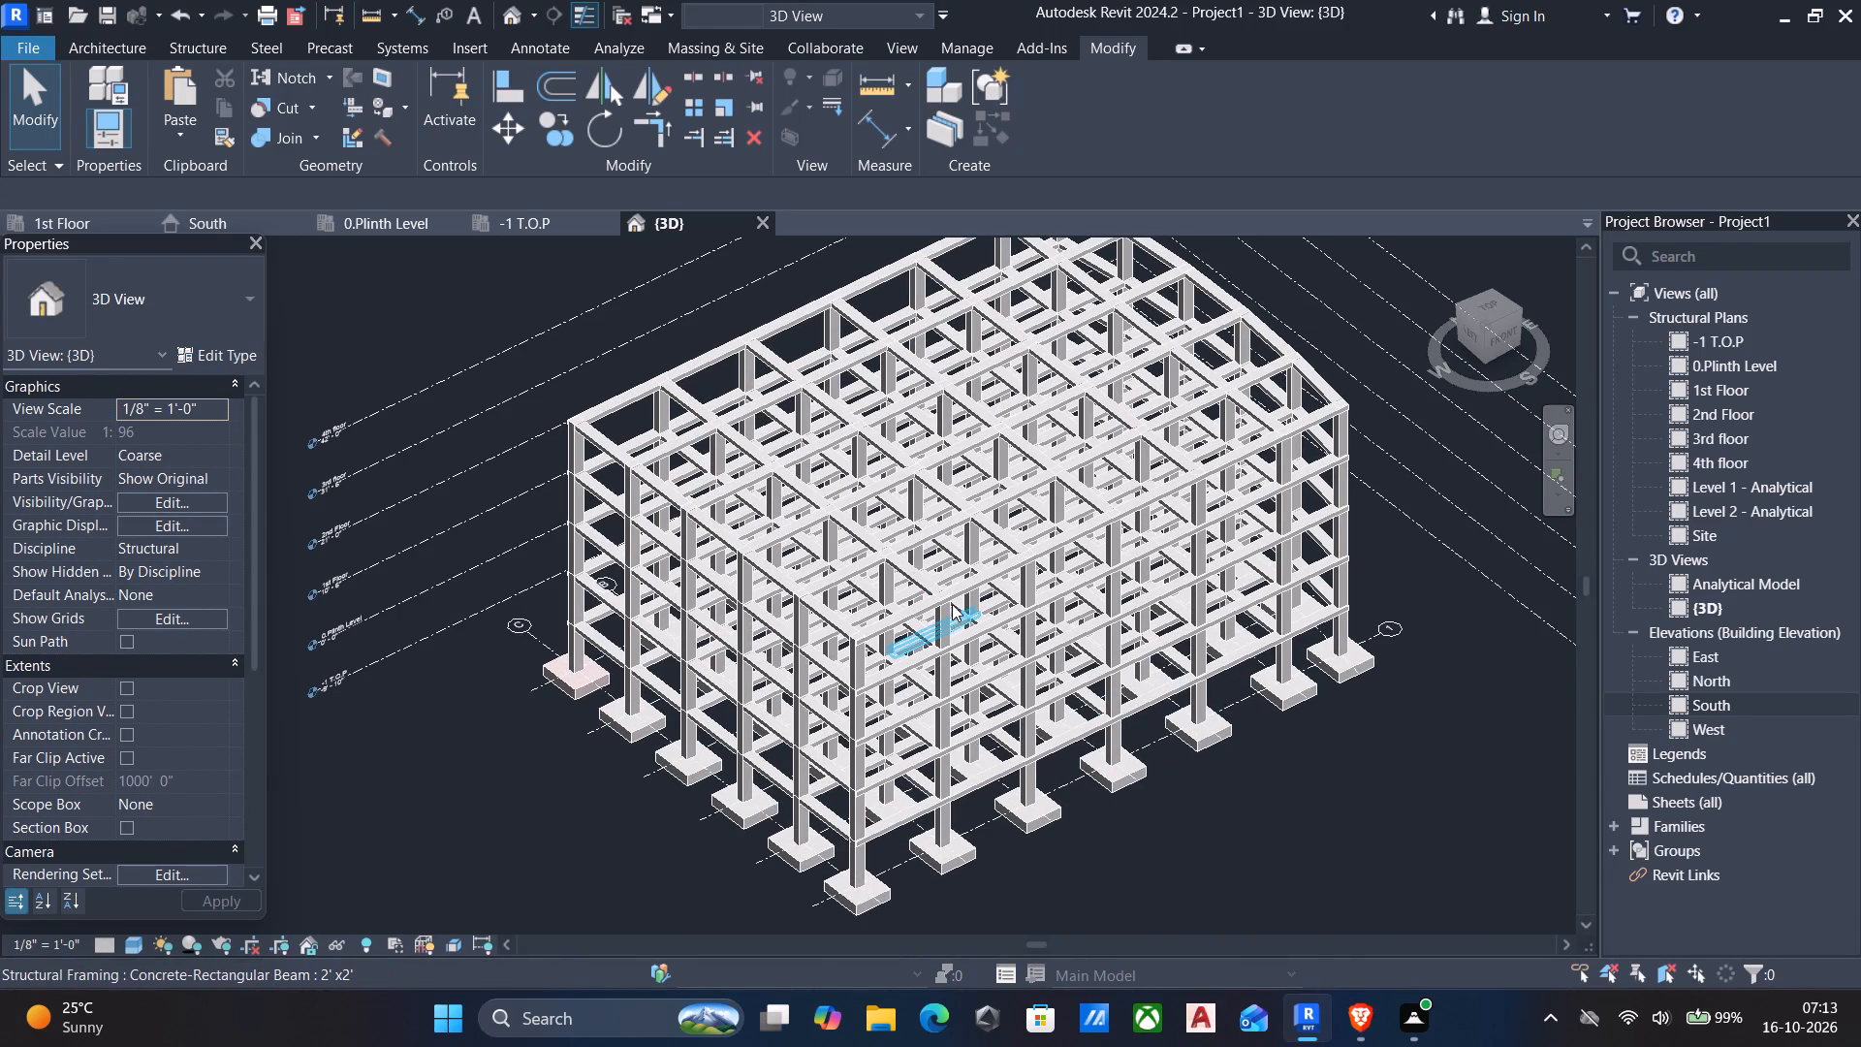
{"action": "left_click", "coordinate": [973, 587]}
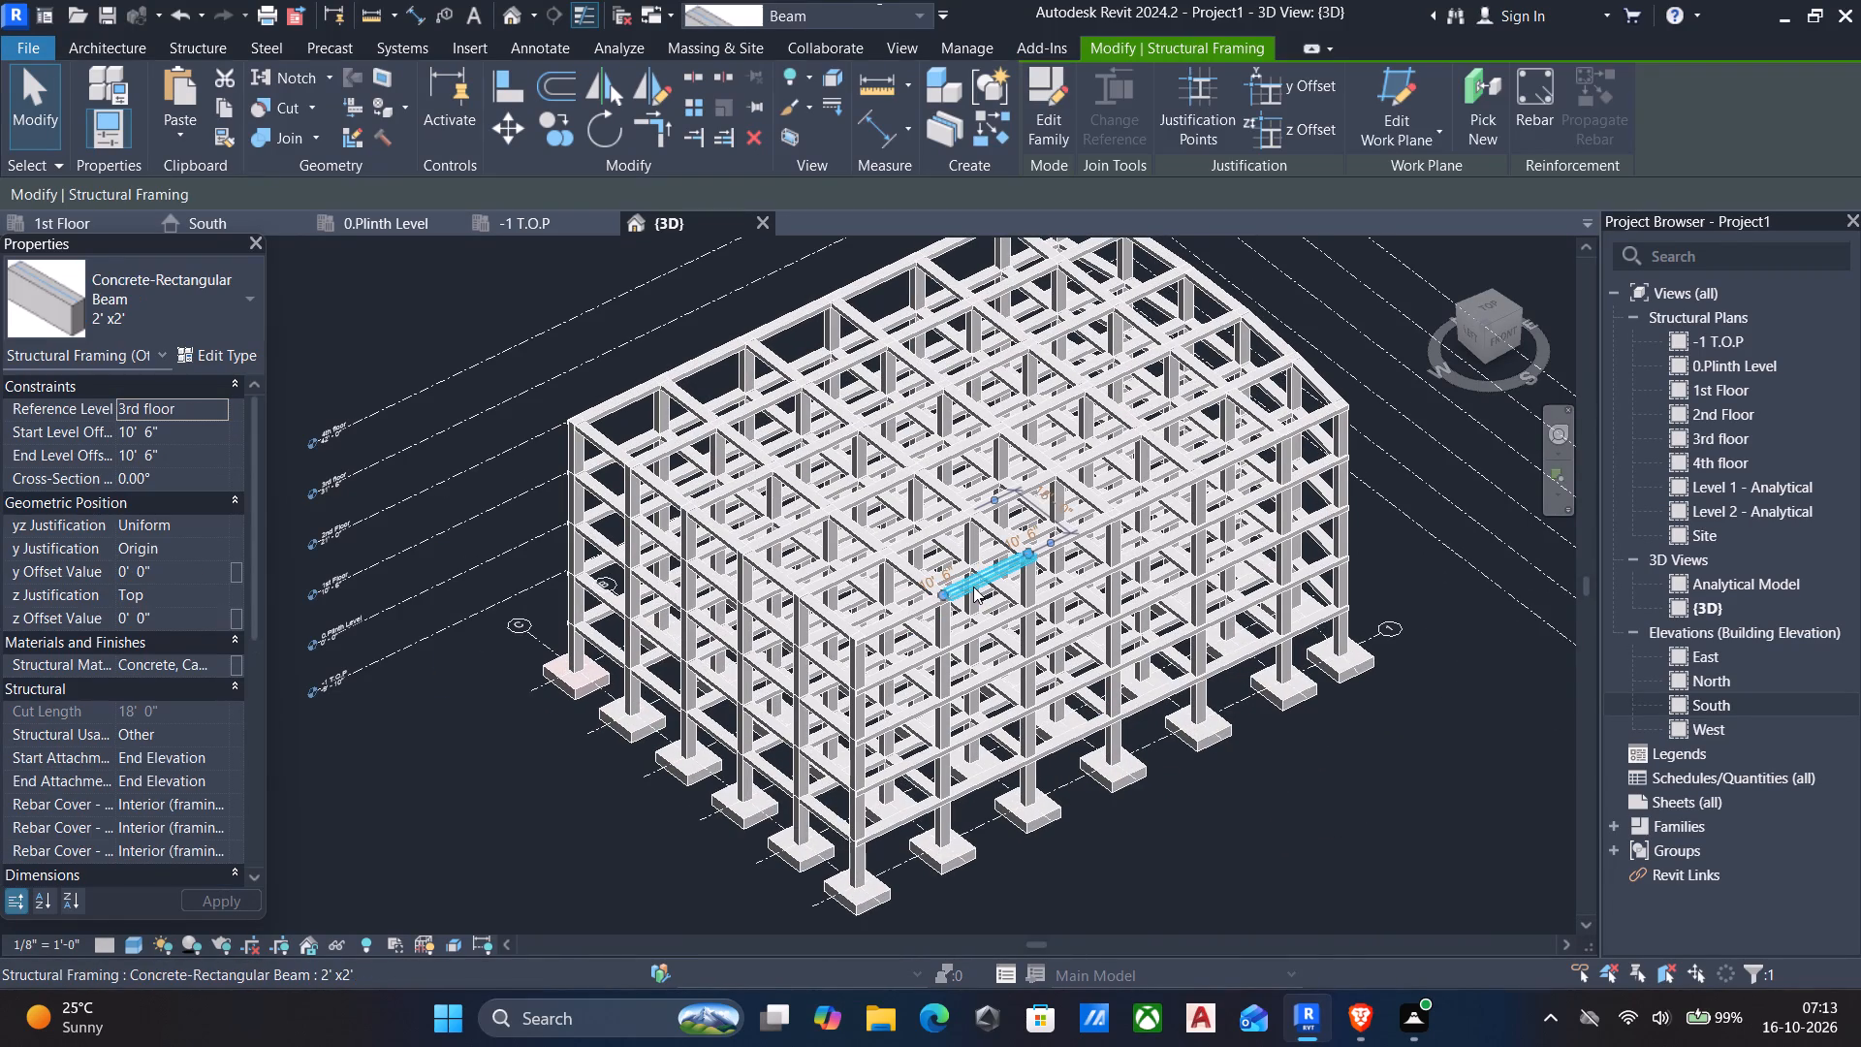
{"action": "type", "text": "sa"}
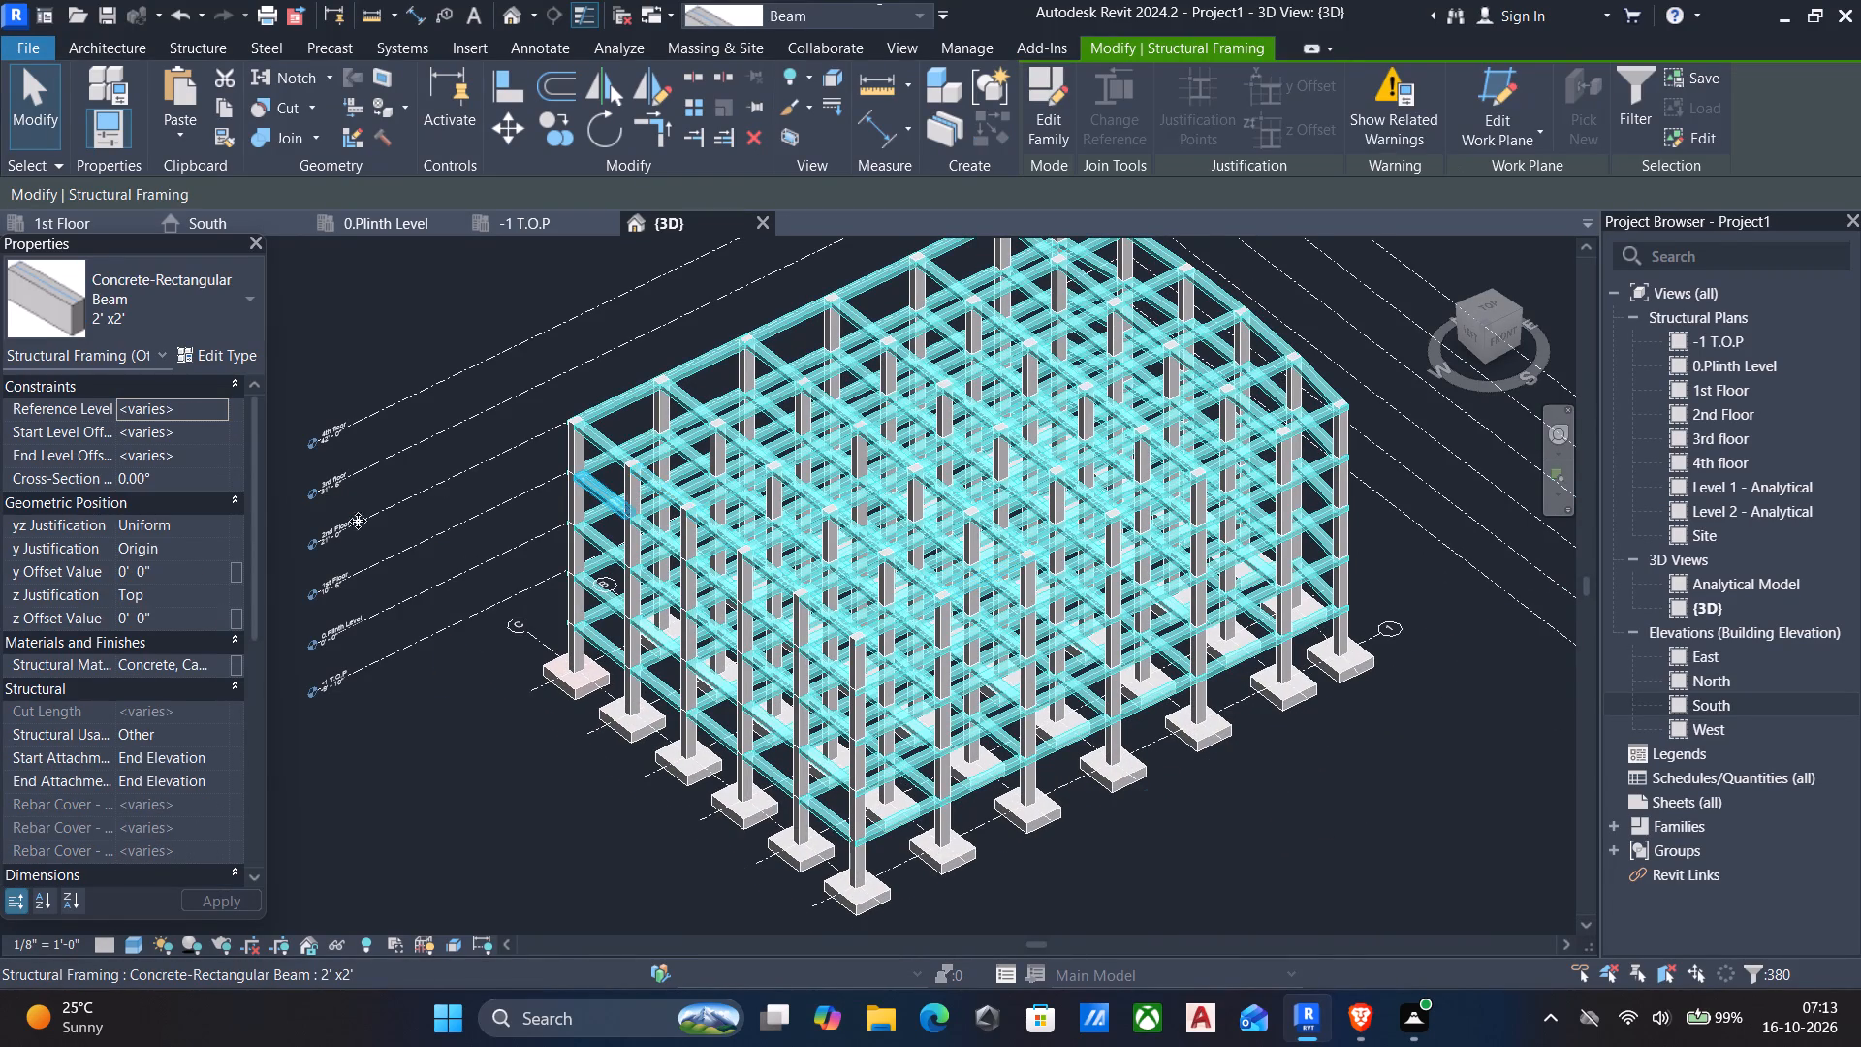
{"action": "left_click", "coordinate": [215, 658]}
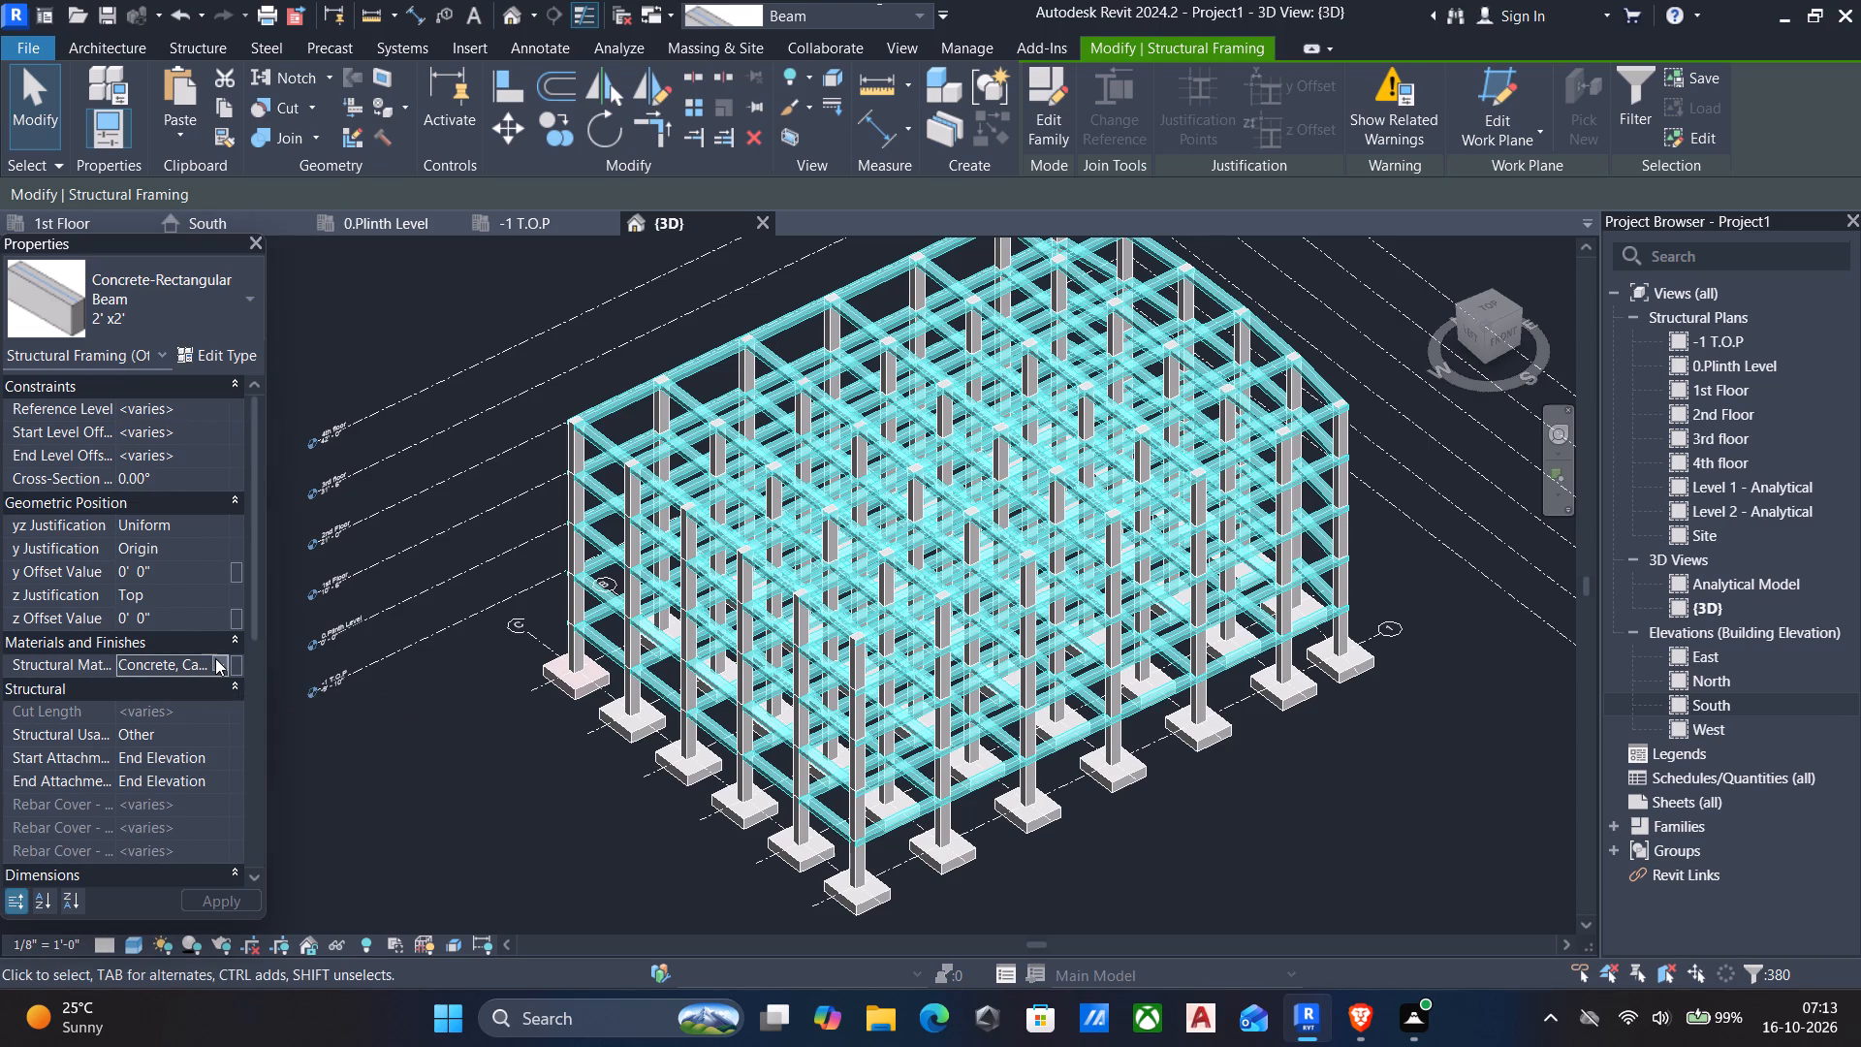
{"action": "left_click", "coordinate": [248, 345]}
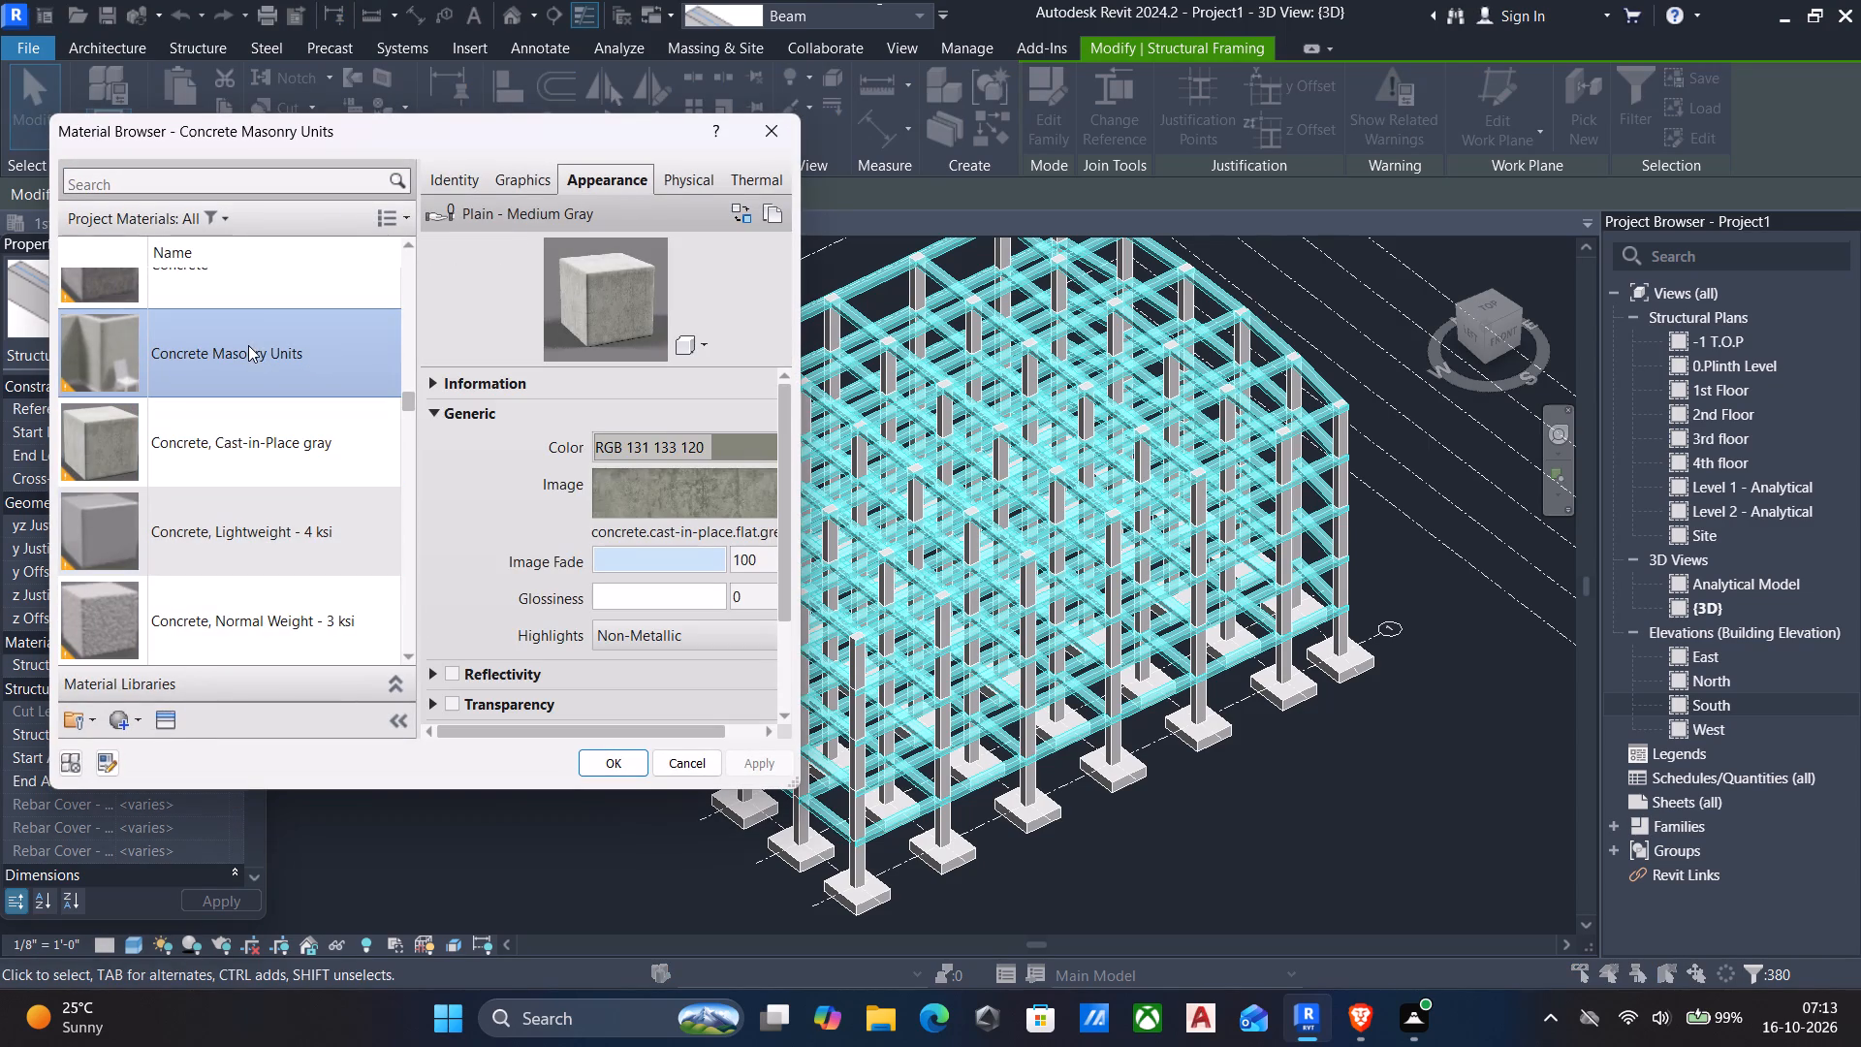
{"action": "scroll", "coordinate": [309, 531], "scroll_direction": "up", "scroll_amount": 5}
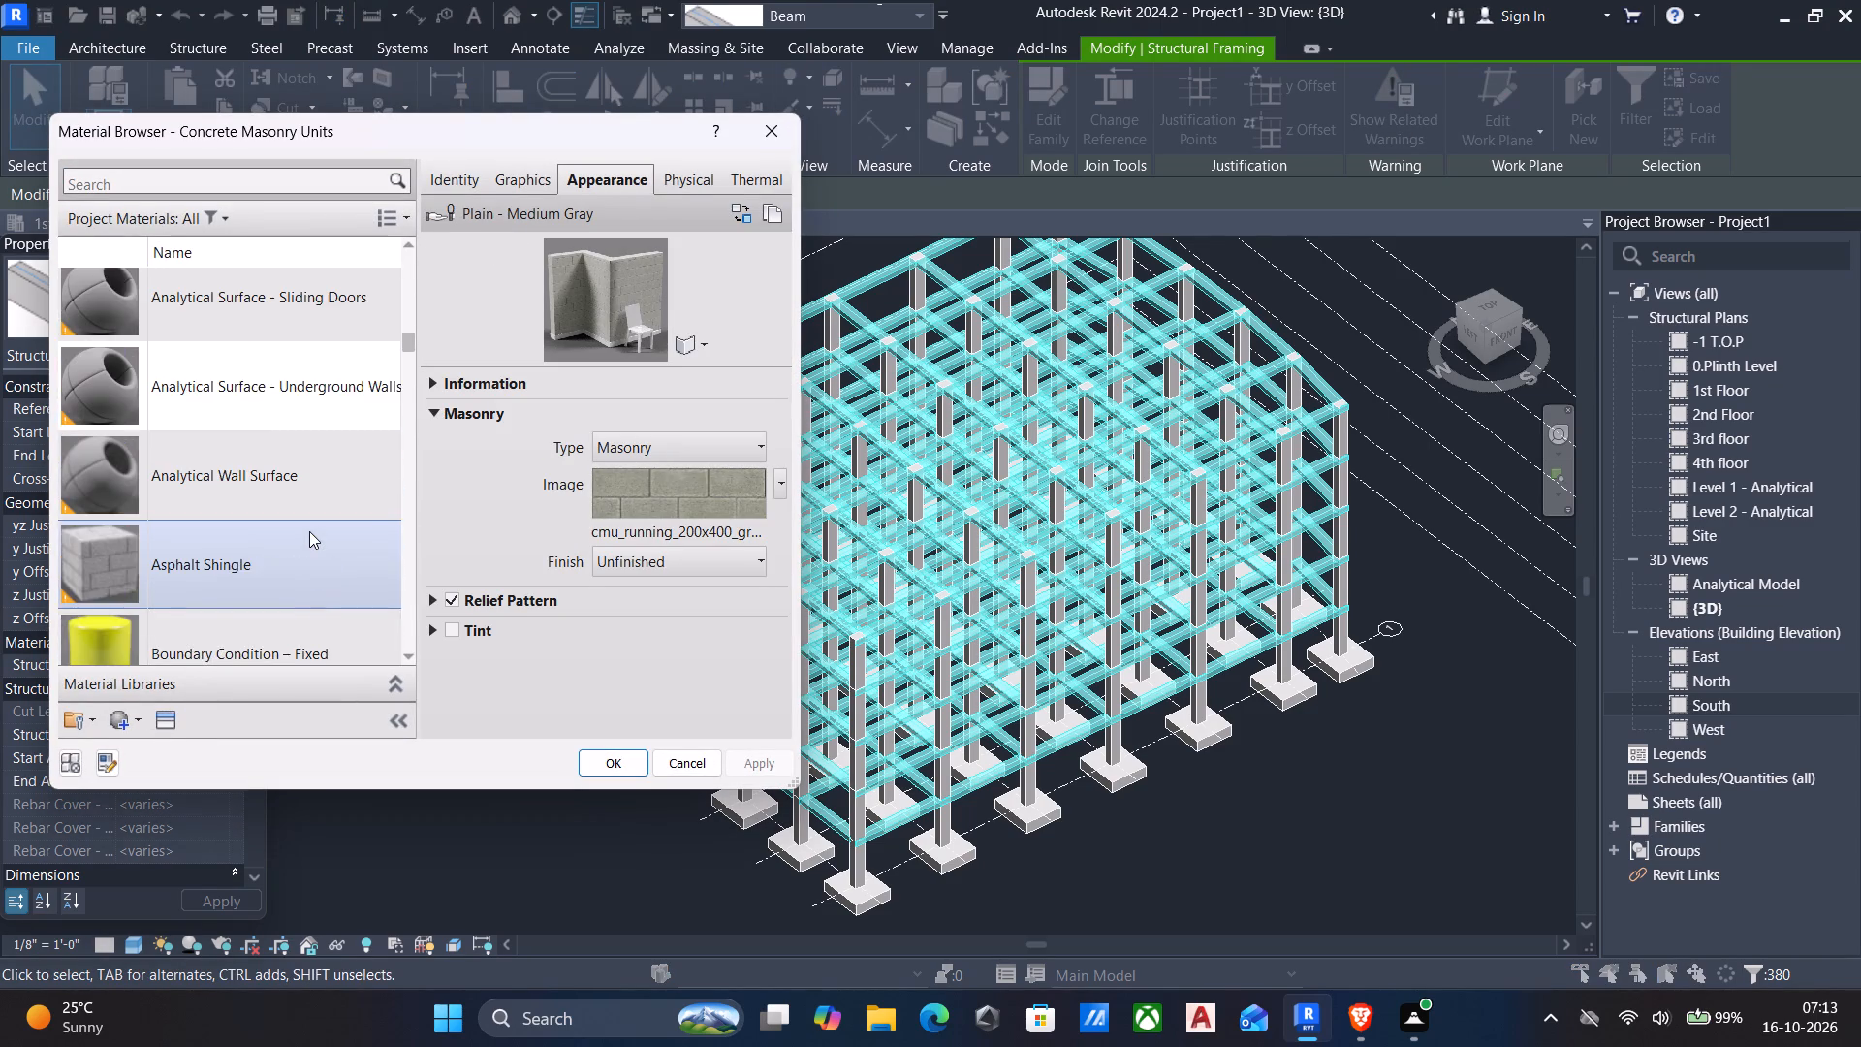
{"action": "scroll", "coordinate": [309, 531], "scroll_direction": "up", "scroll_amount": 14}
{"action": "scroll", "coordinate": [309, 529], "scroll_direction": "down", "scroll_amount": 6}
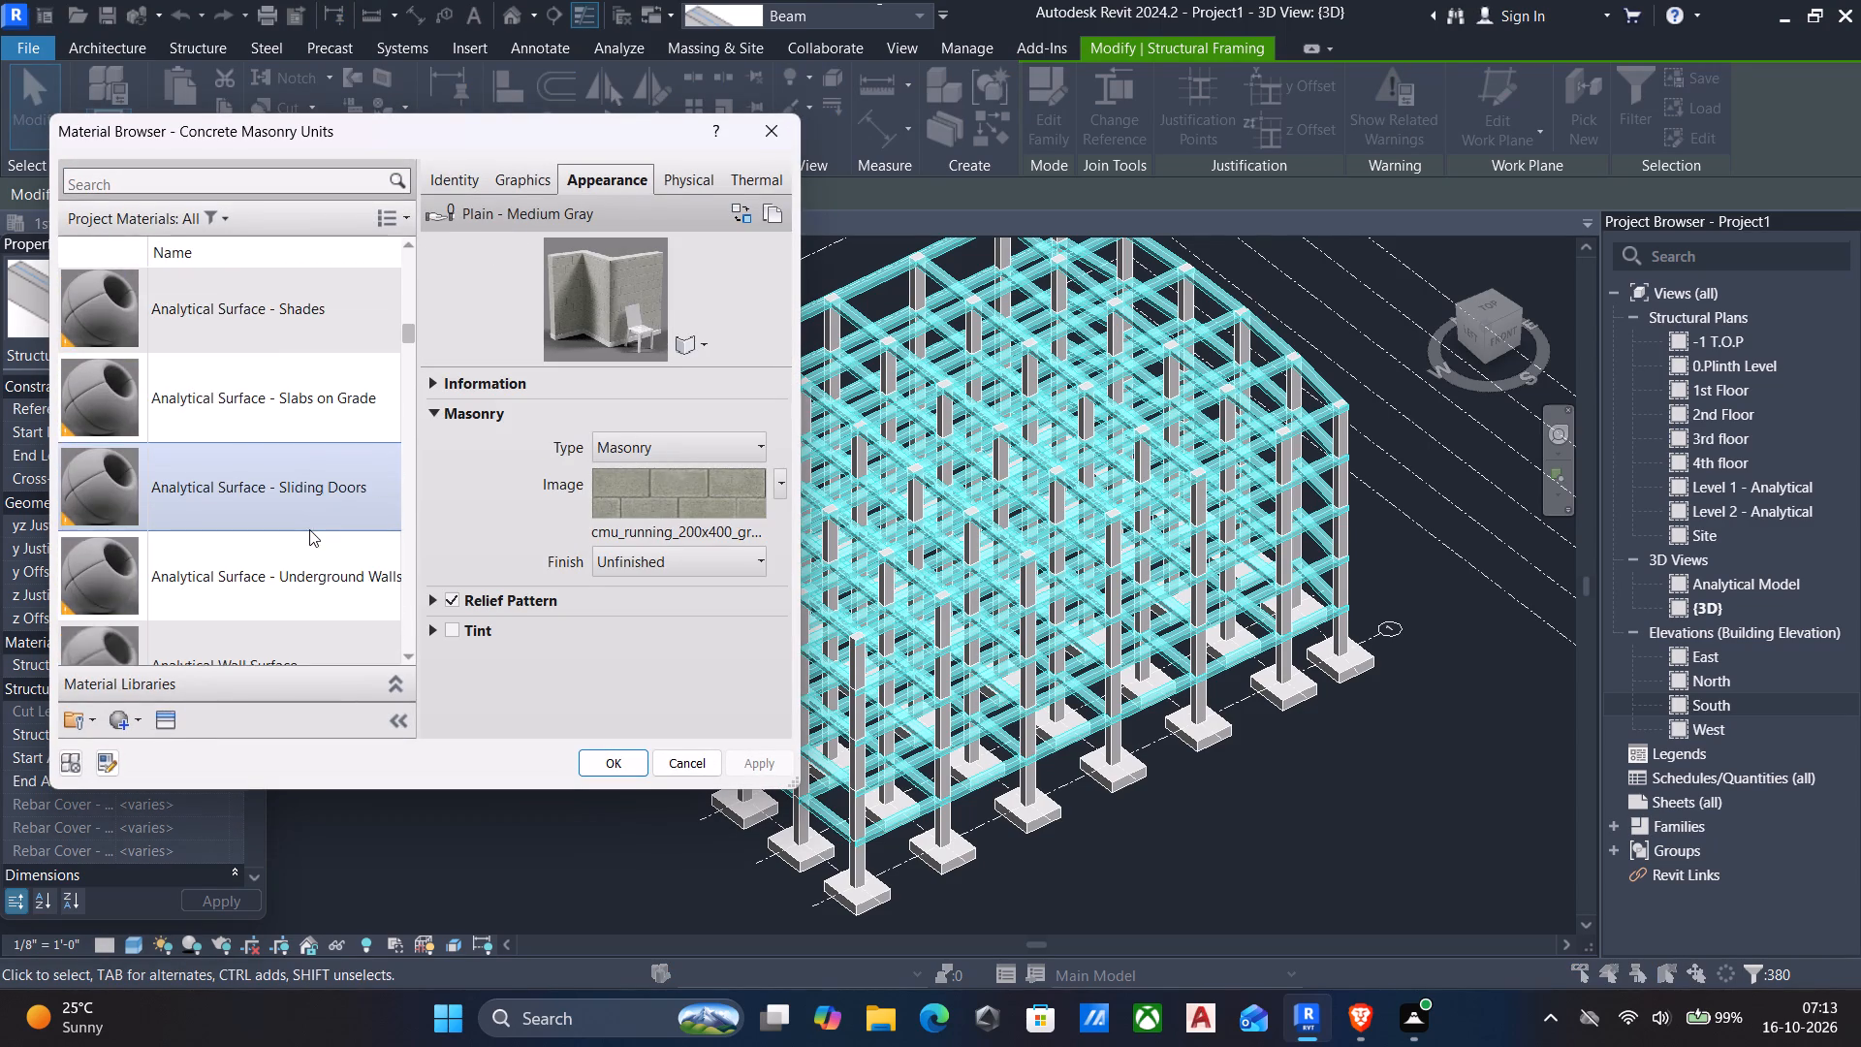
{"action": "scroll", "coordinate": [309, 529], "scroll_direction": "down", "scroll_amount": 12}
{"action": "scroll", "coordinate": [309, 529], "scroll_direction": "up", "scroll_amount": 1}
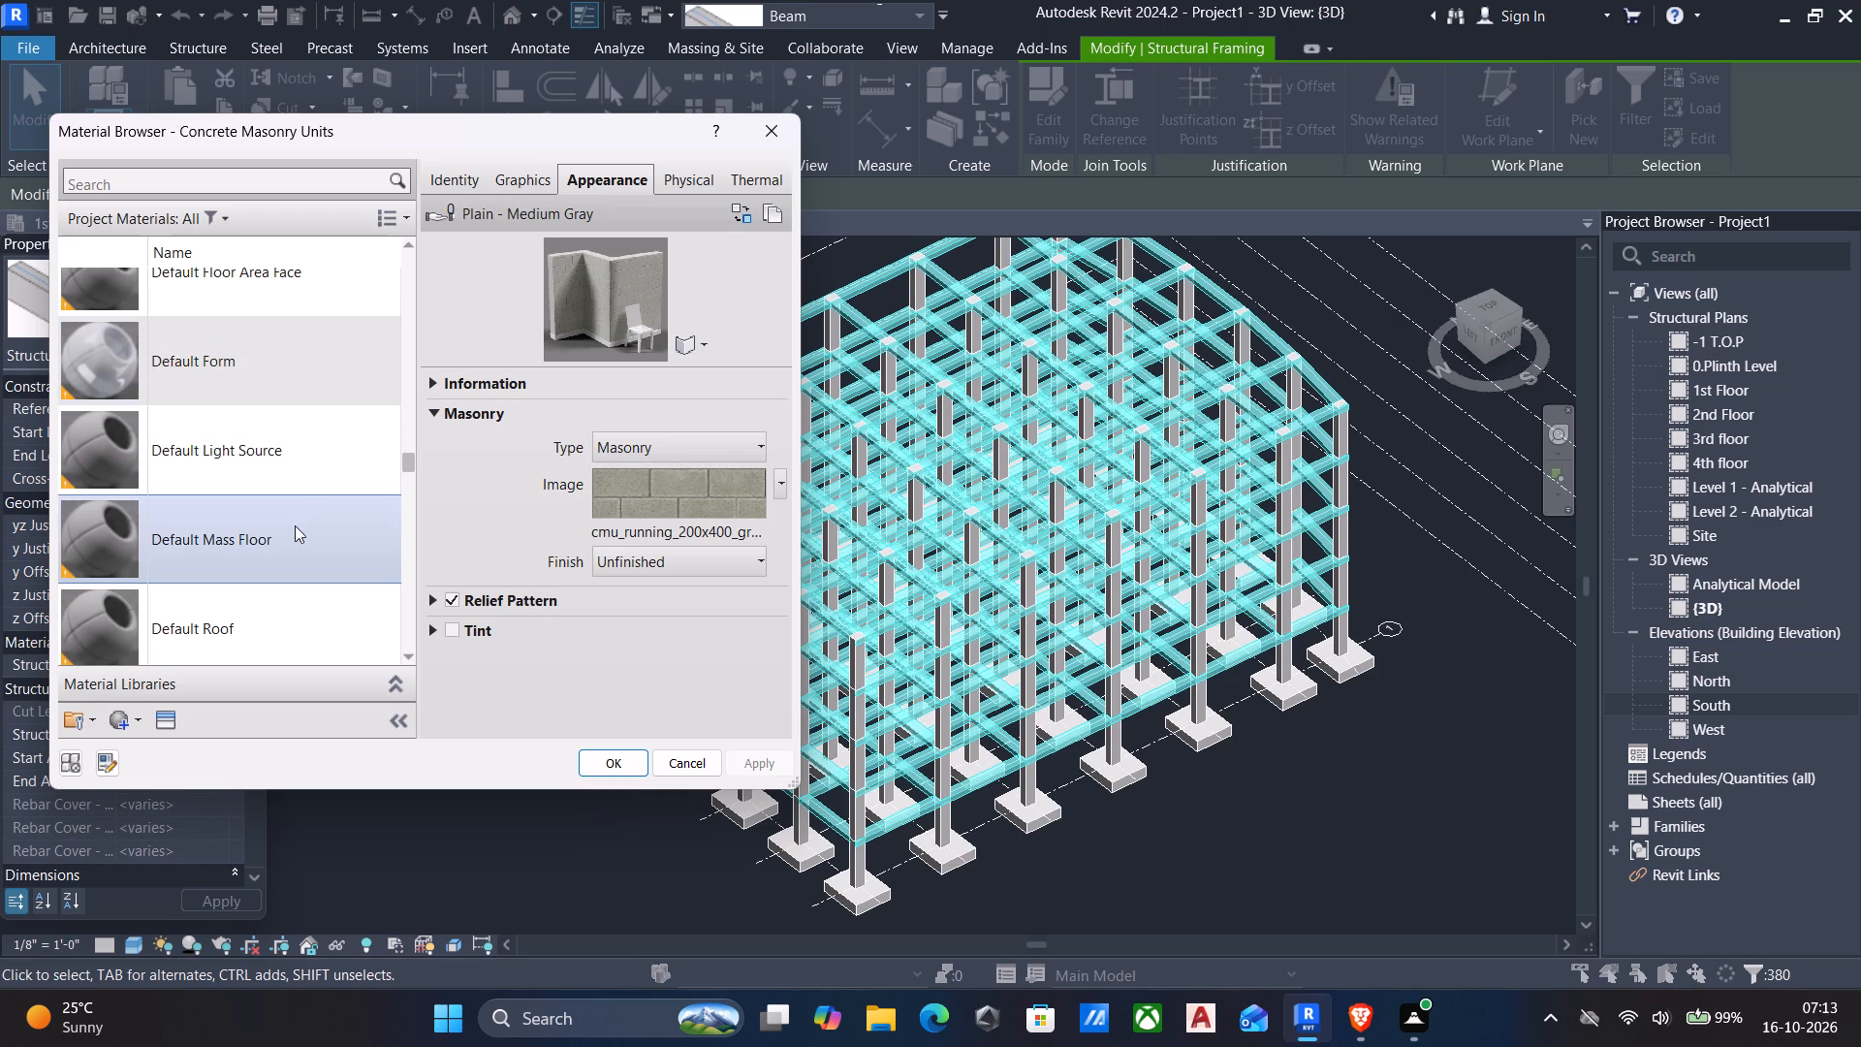
{"action": "scroll", "coordinate": [285, 531], "scroll_direction": "up", "scroll_amount": 2}
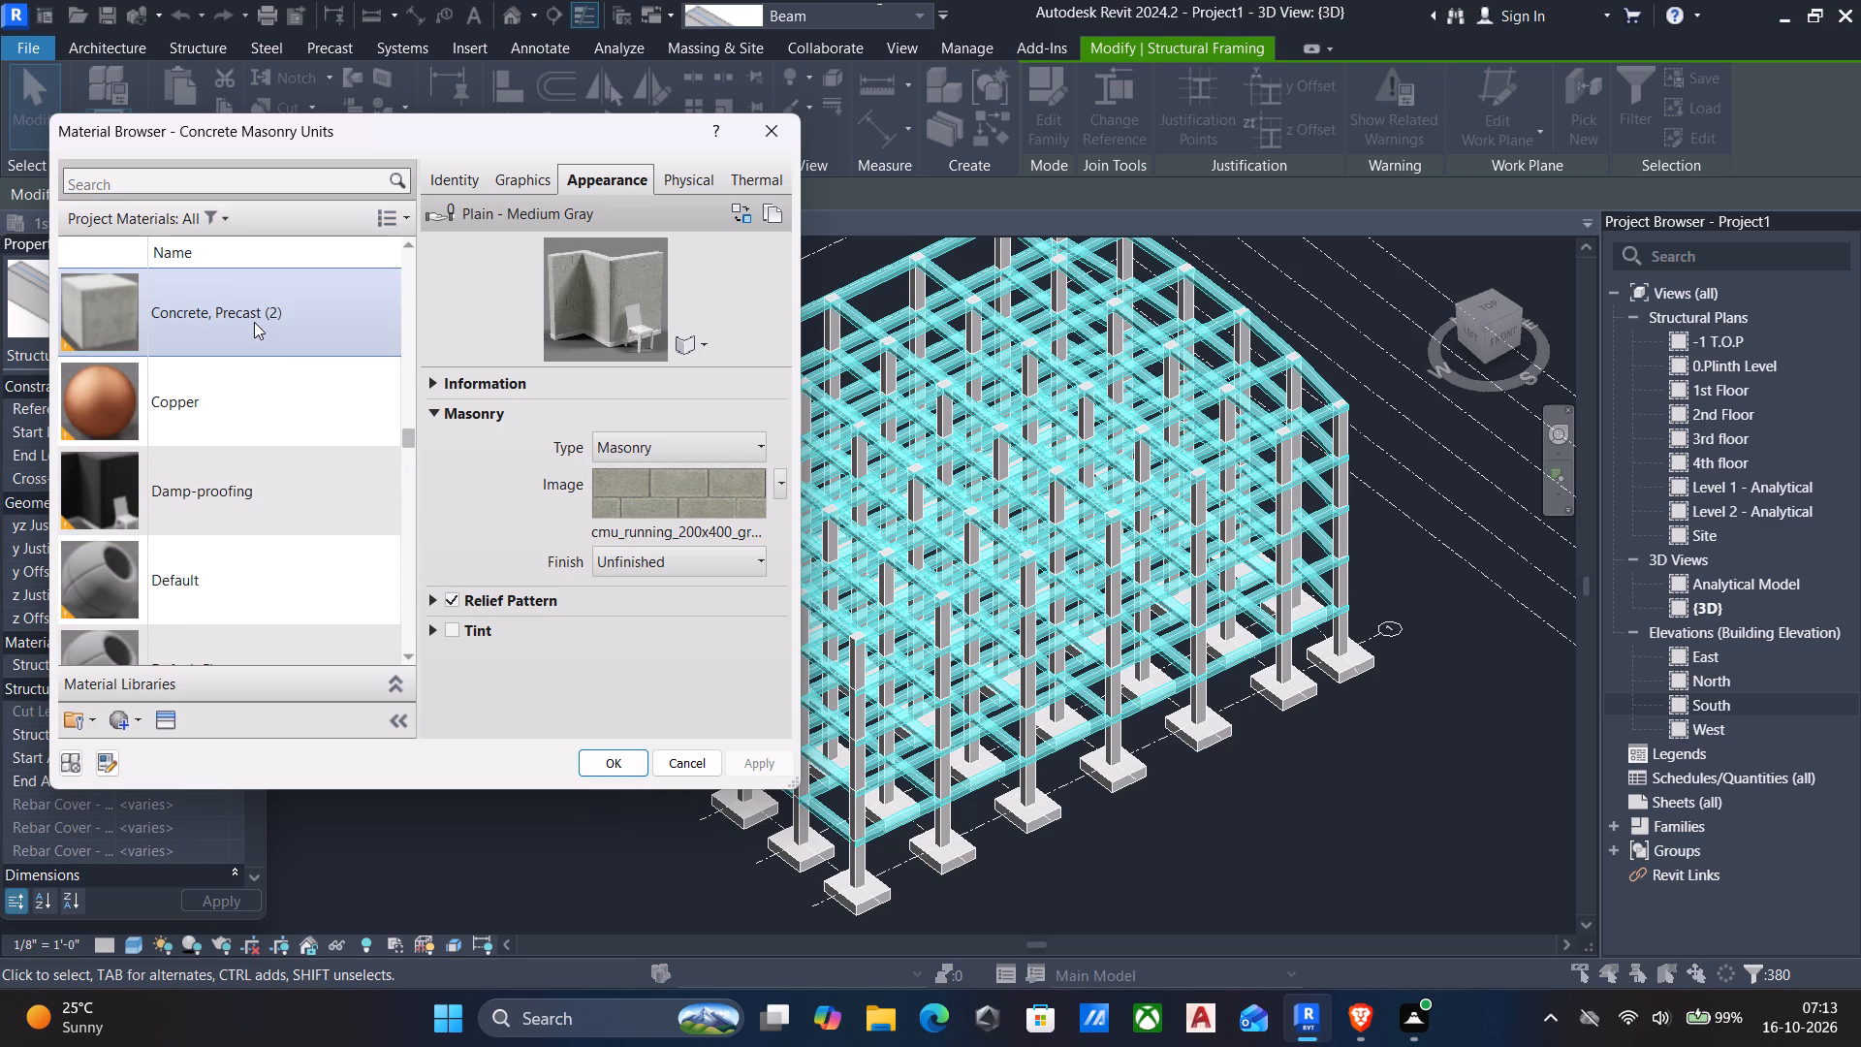
{"action": "left_click", "coordinate": [254, 322]}
{"action": "left_click", "coordinate": [644, 757]}
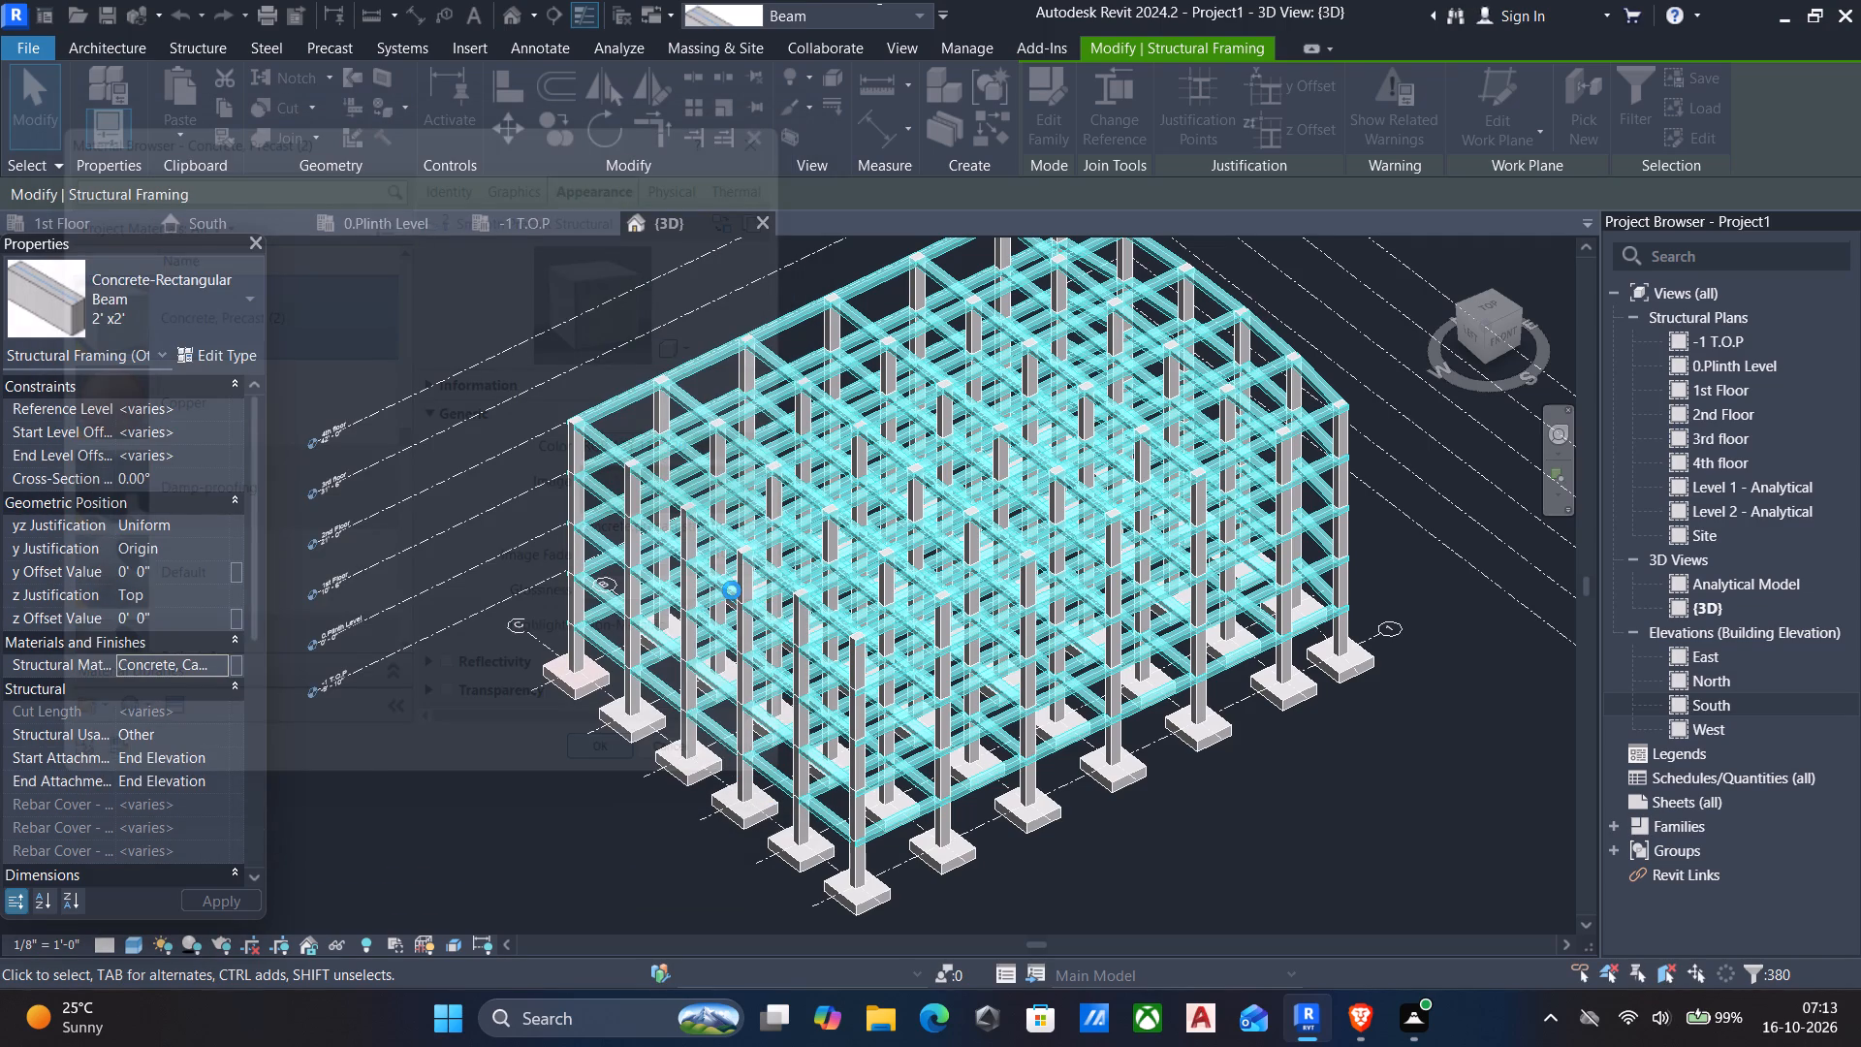
{"action": "key", "text": "Escape"}
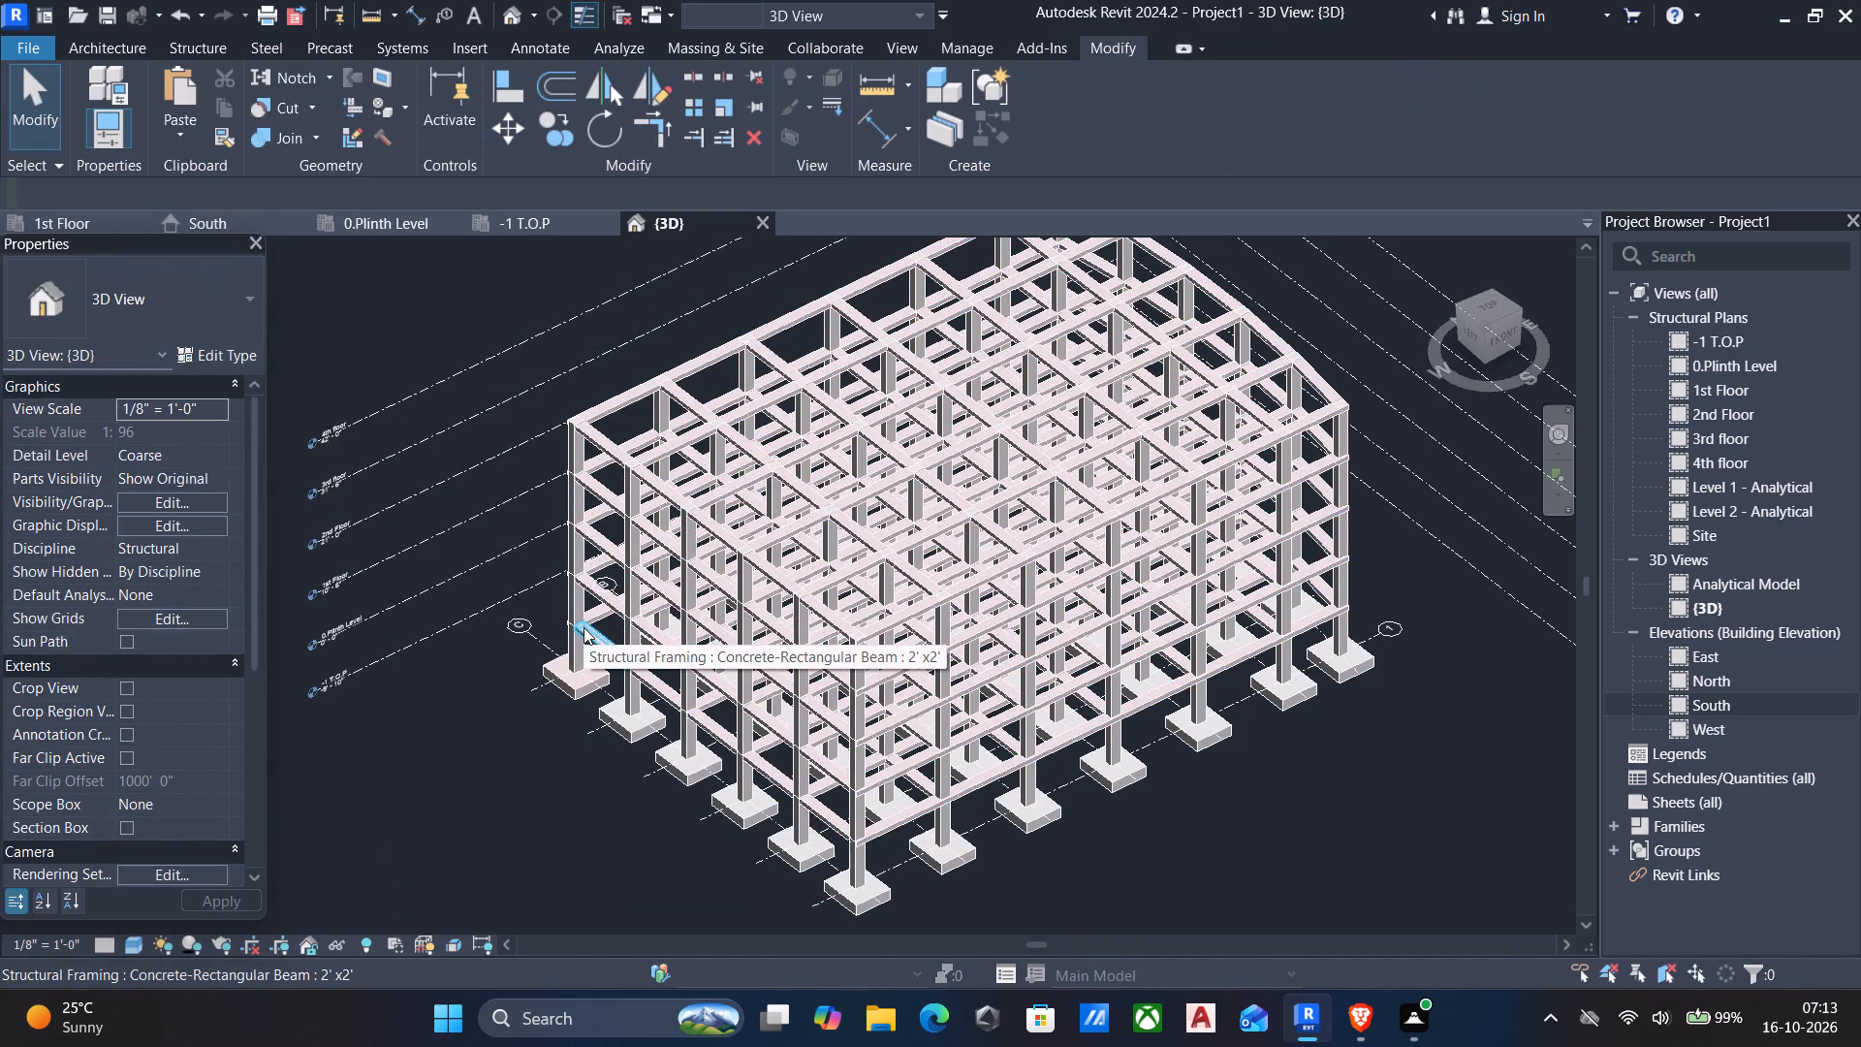
Set the 3D view's visual style to Realistic.
{"action": "left_click", "coordinate": [135, 942]}
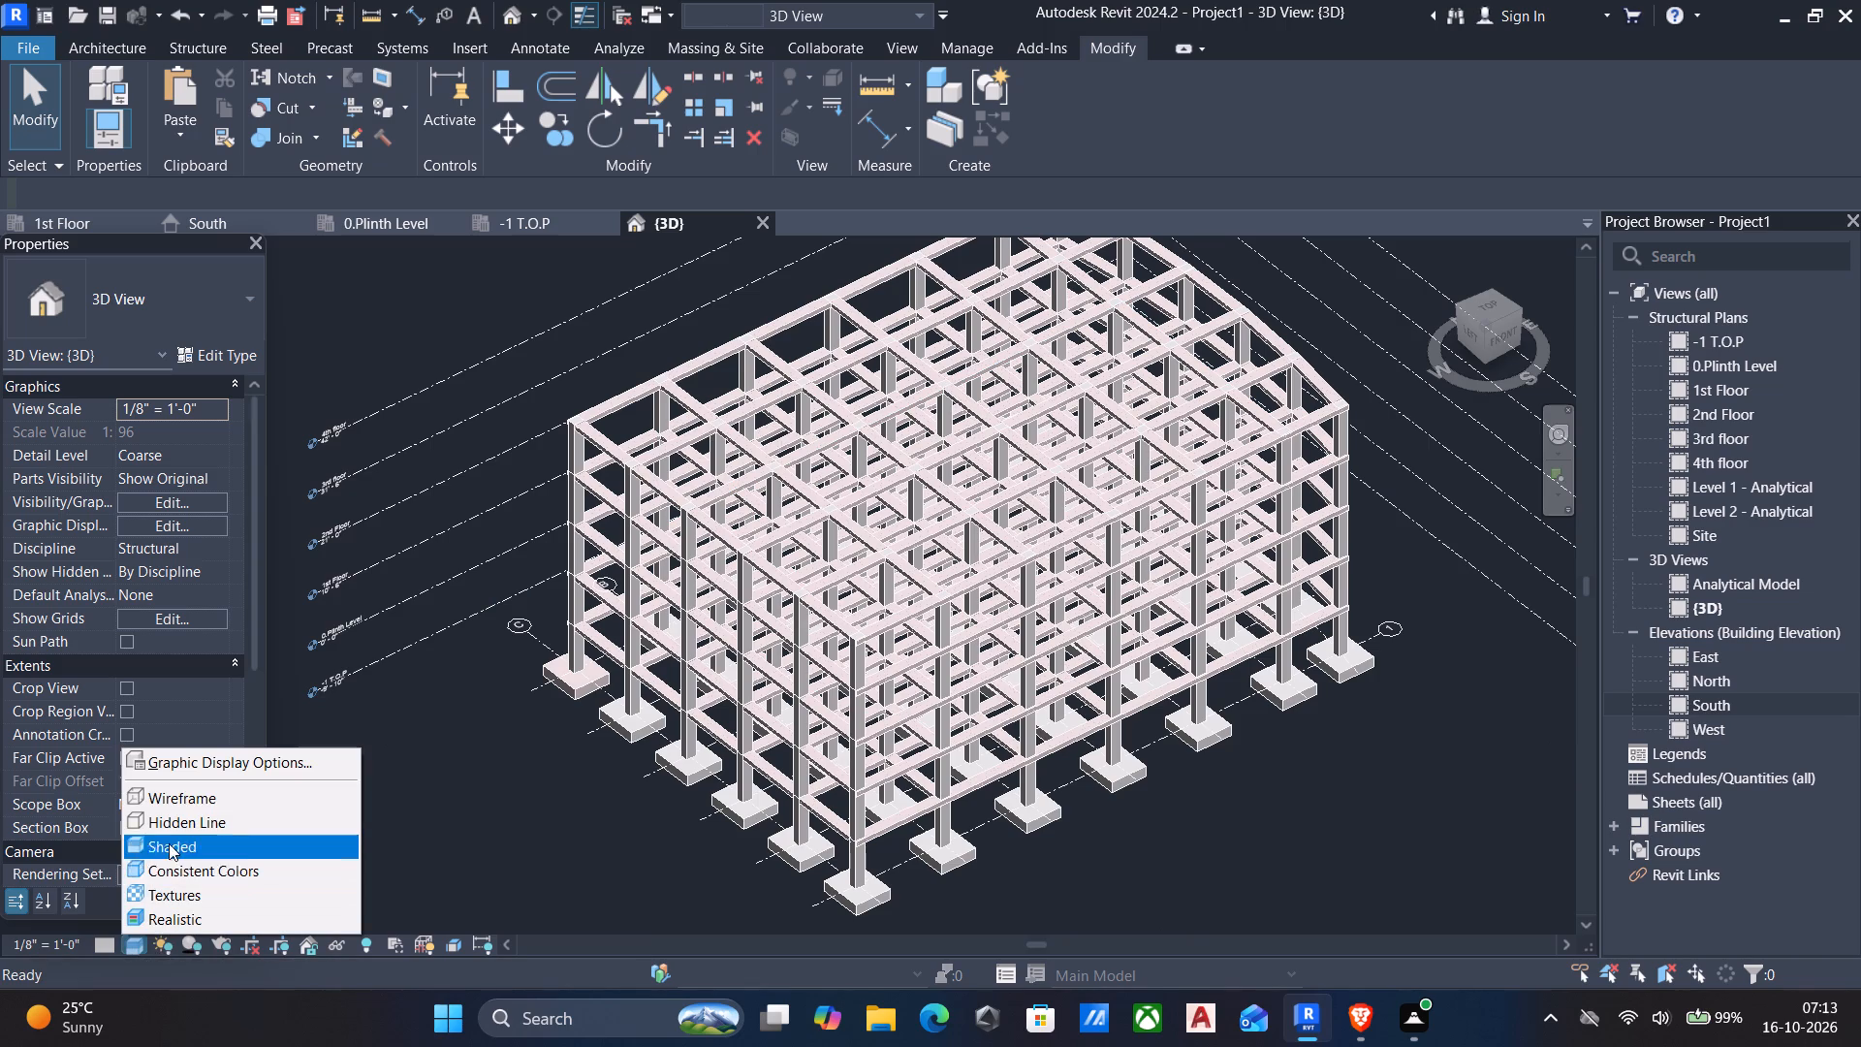
{"action": "left_click", "coordinate": [187, 913]}
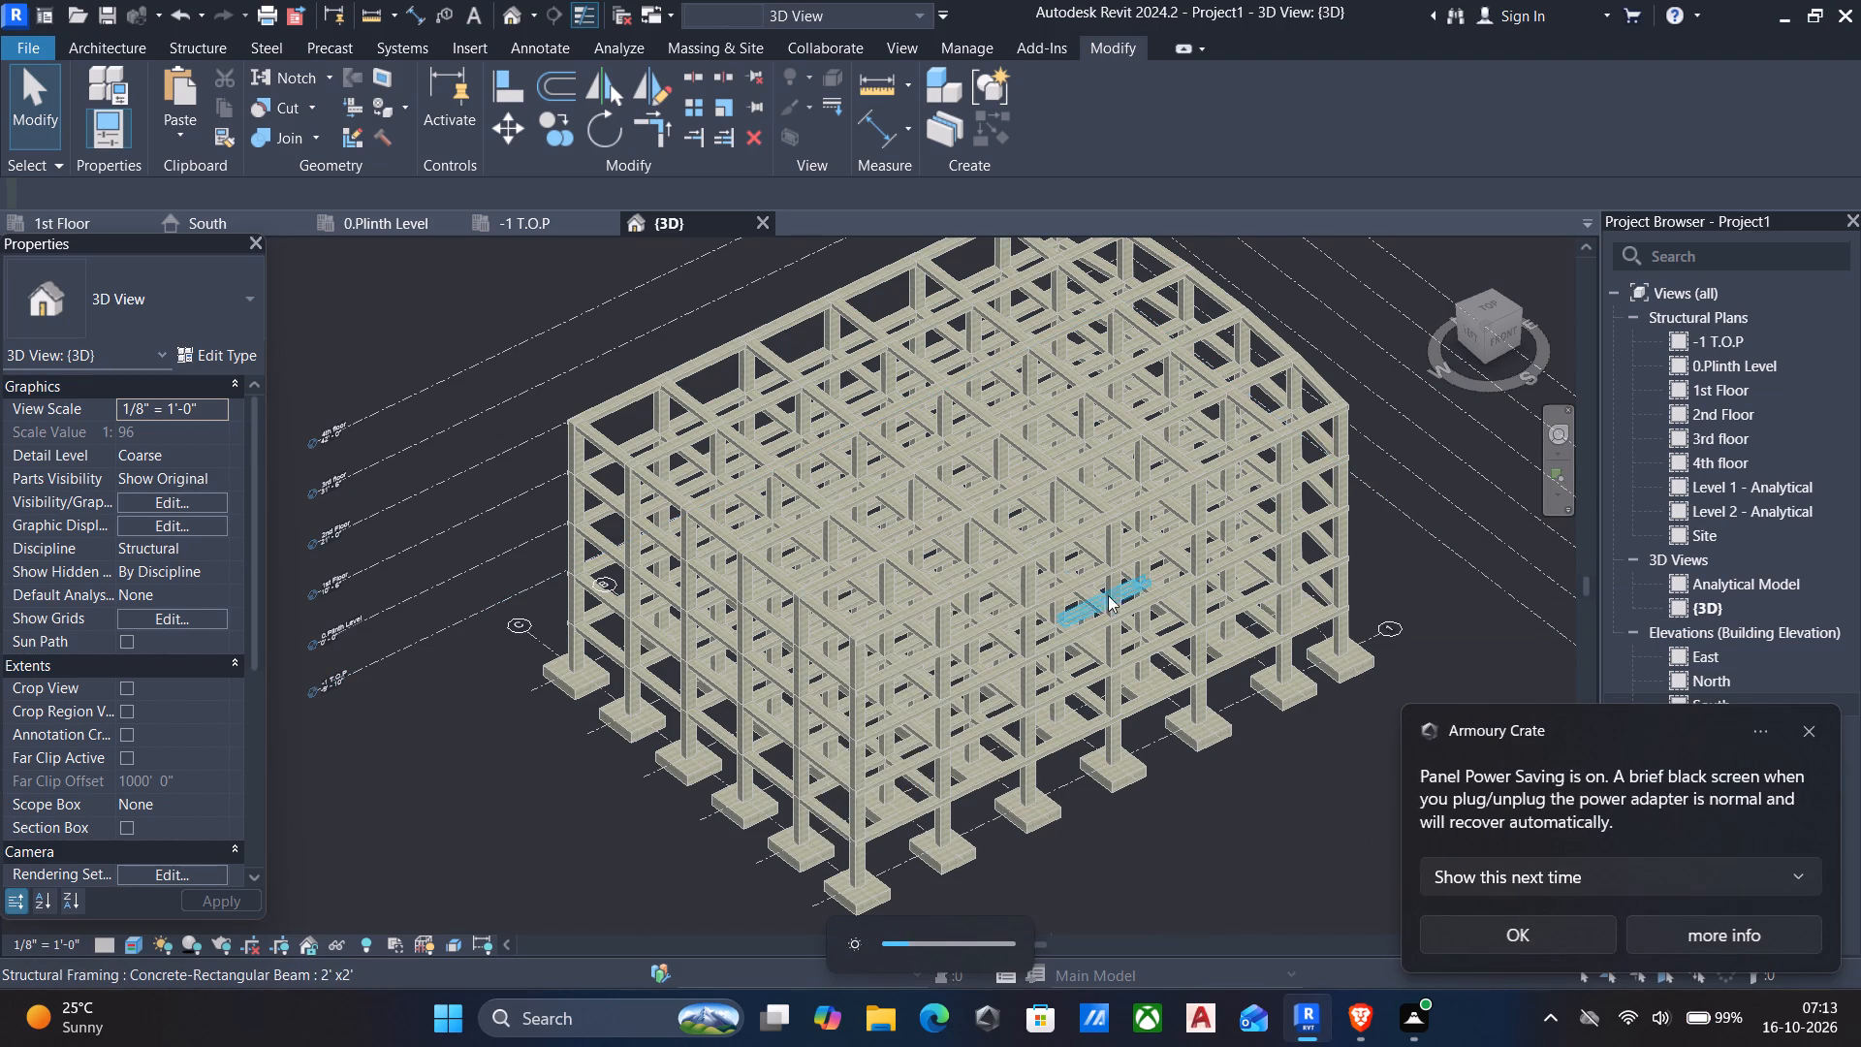
Examine the concrete texture of the beams and columns up close and the entire frame from all sides.
{"action": "scroll", "coordinate": [1058, 605], "scroll_direction": "up", "scroll_amount": 5}
{"action": "scroll", "coordinate": [861, 578], "scroll_direction": "up", "scroll_amount": 9}
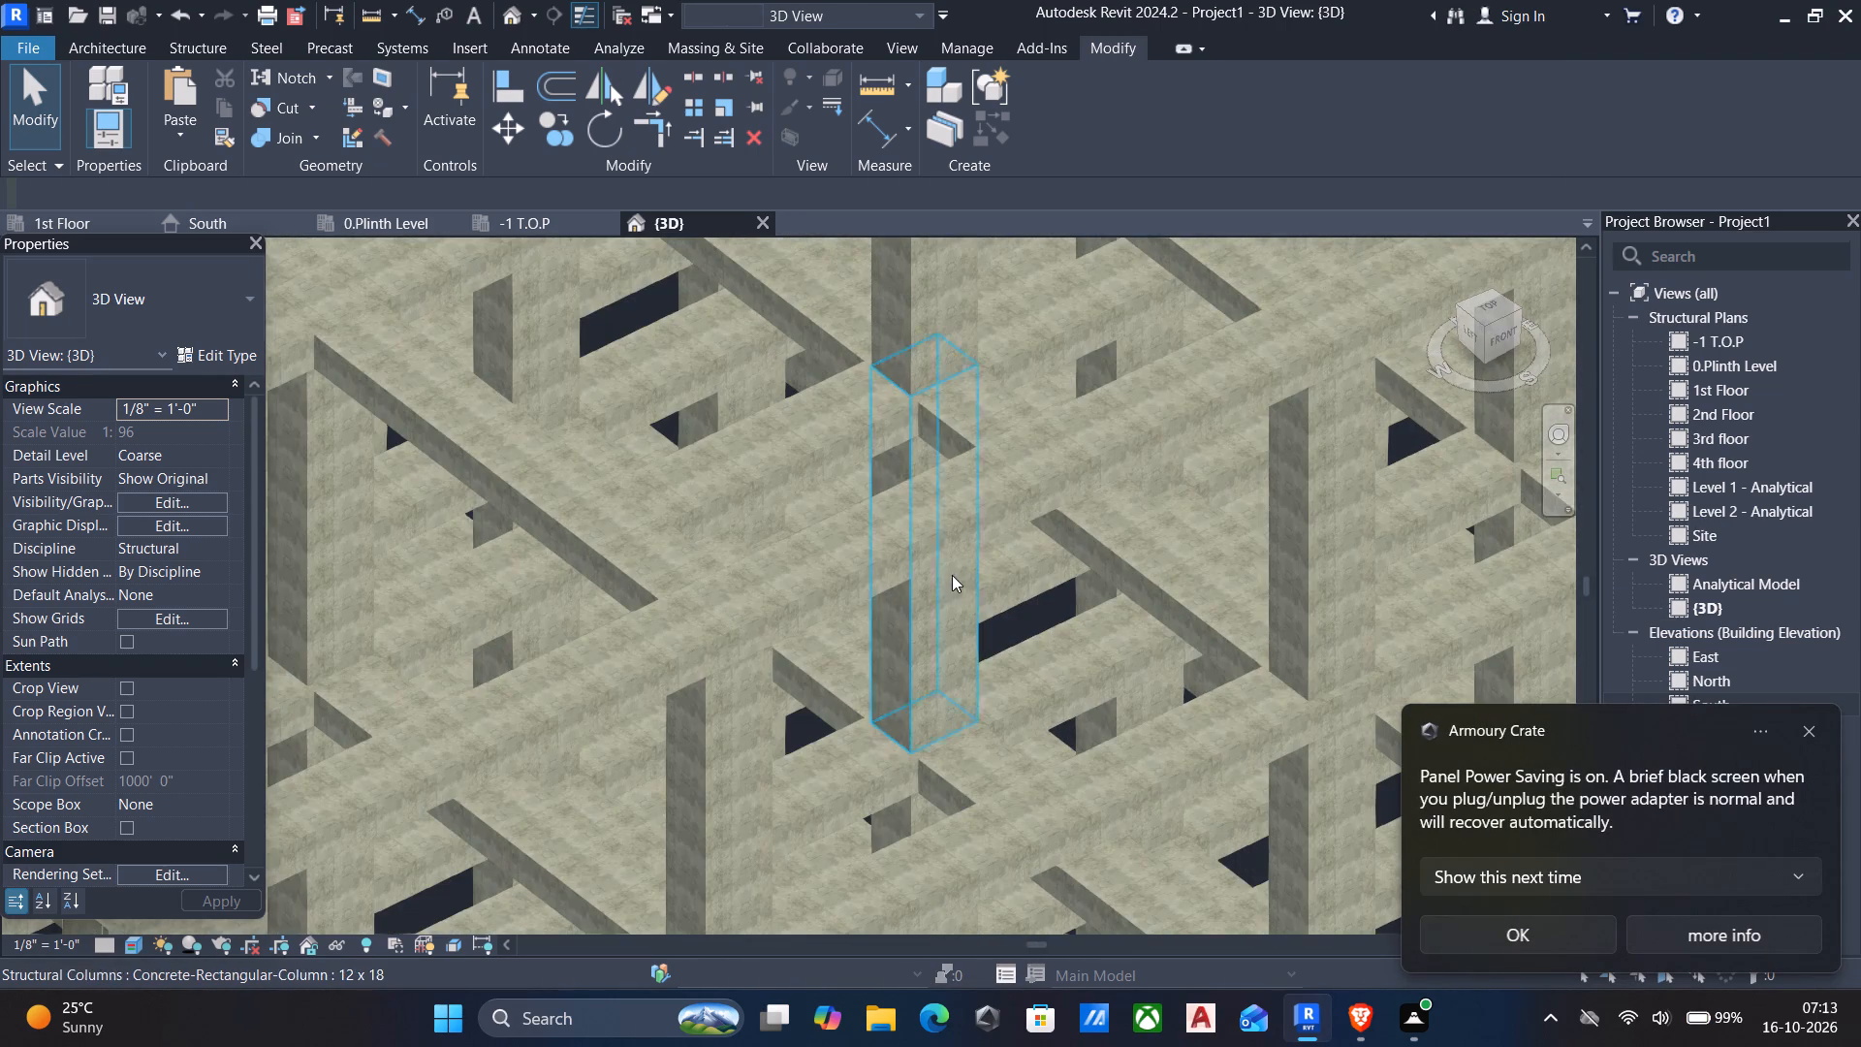
{"action": "scroll", "coordinate": [961, 580], "scroll_direction": "up", "scroll_amount": 5}
{"action": "scroll", "coordinate": [961, 581], "scroll_direction": "down", "scroll_amount": 7}
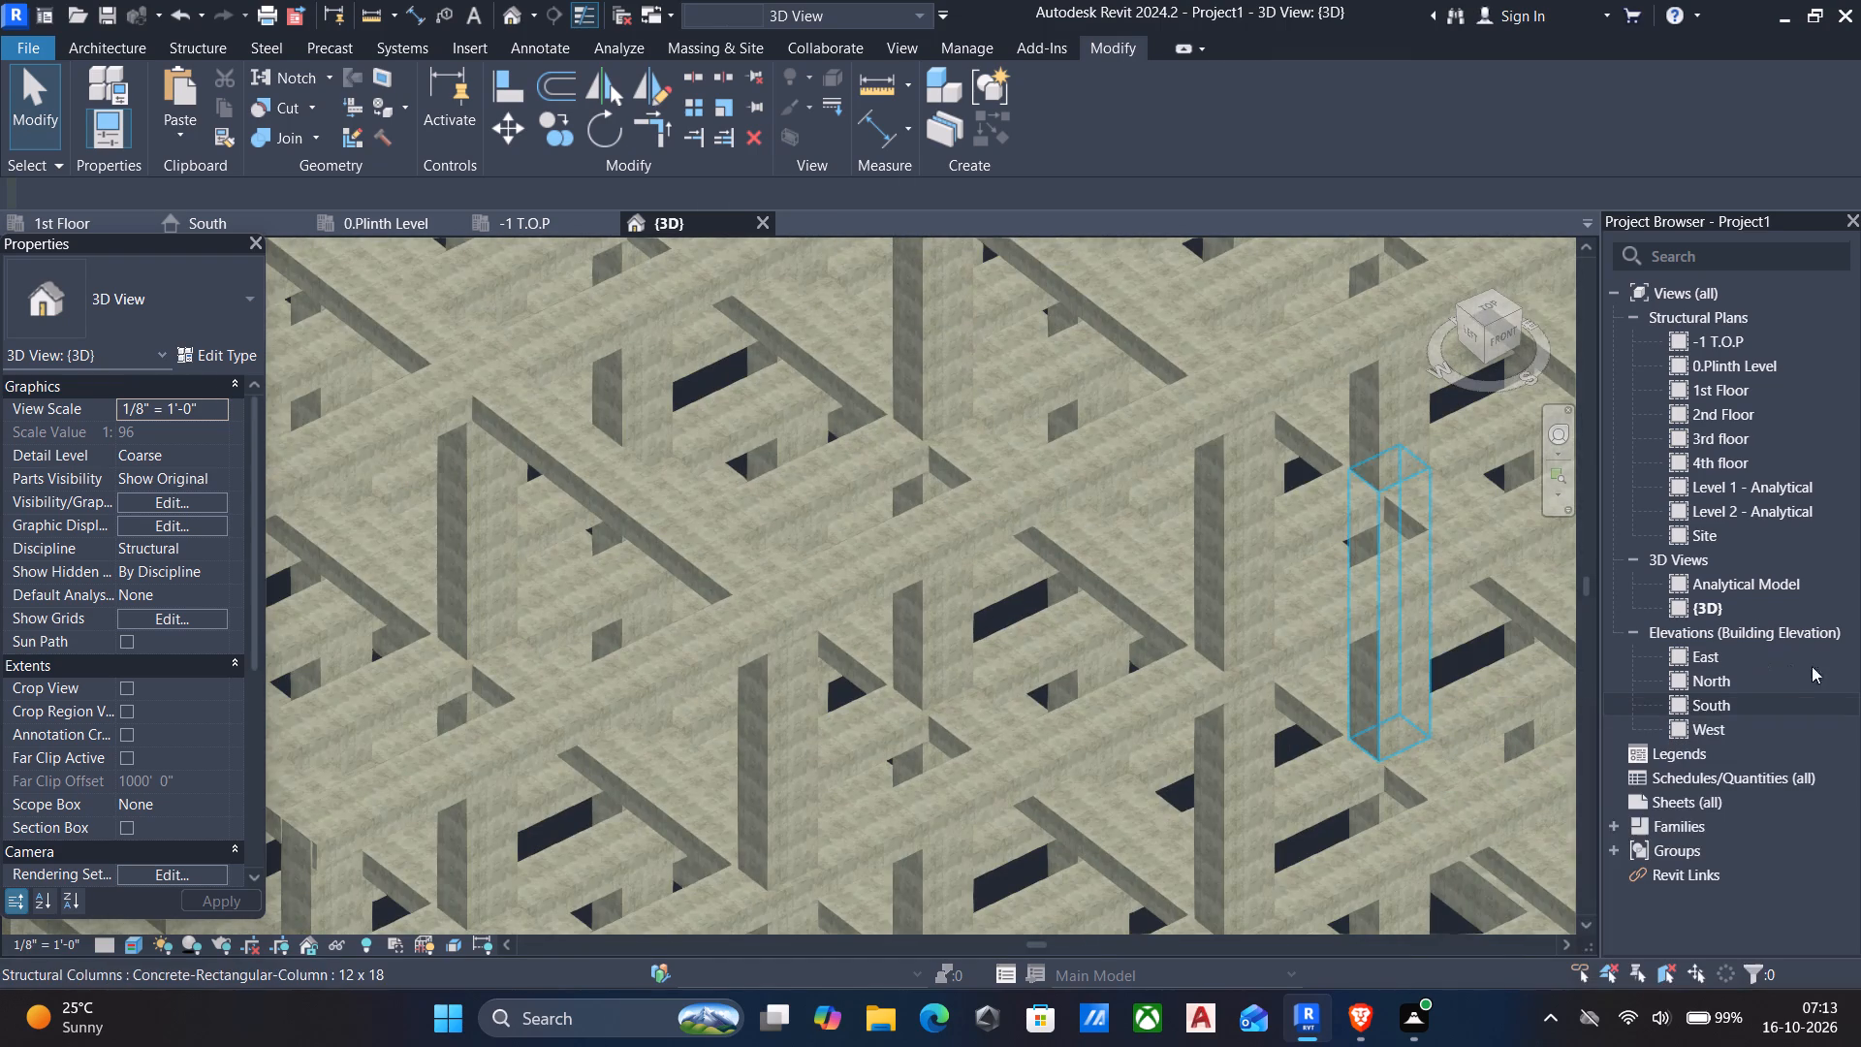
{"action": "scroll", "coordinate": [1171, 614], "scroll_direction": "down", "scroll_amount": 13}
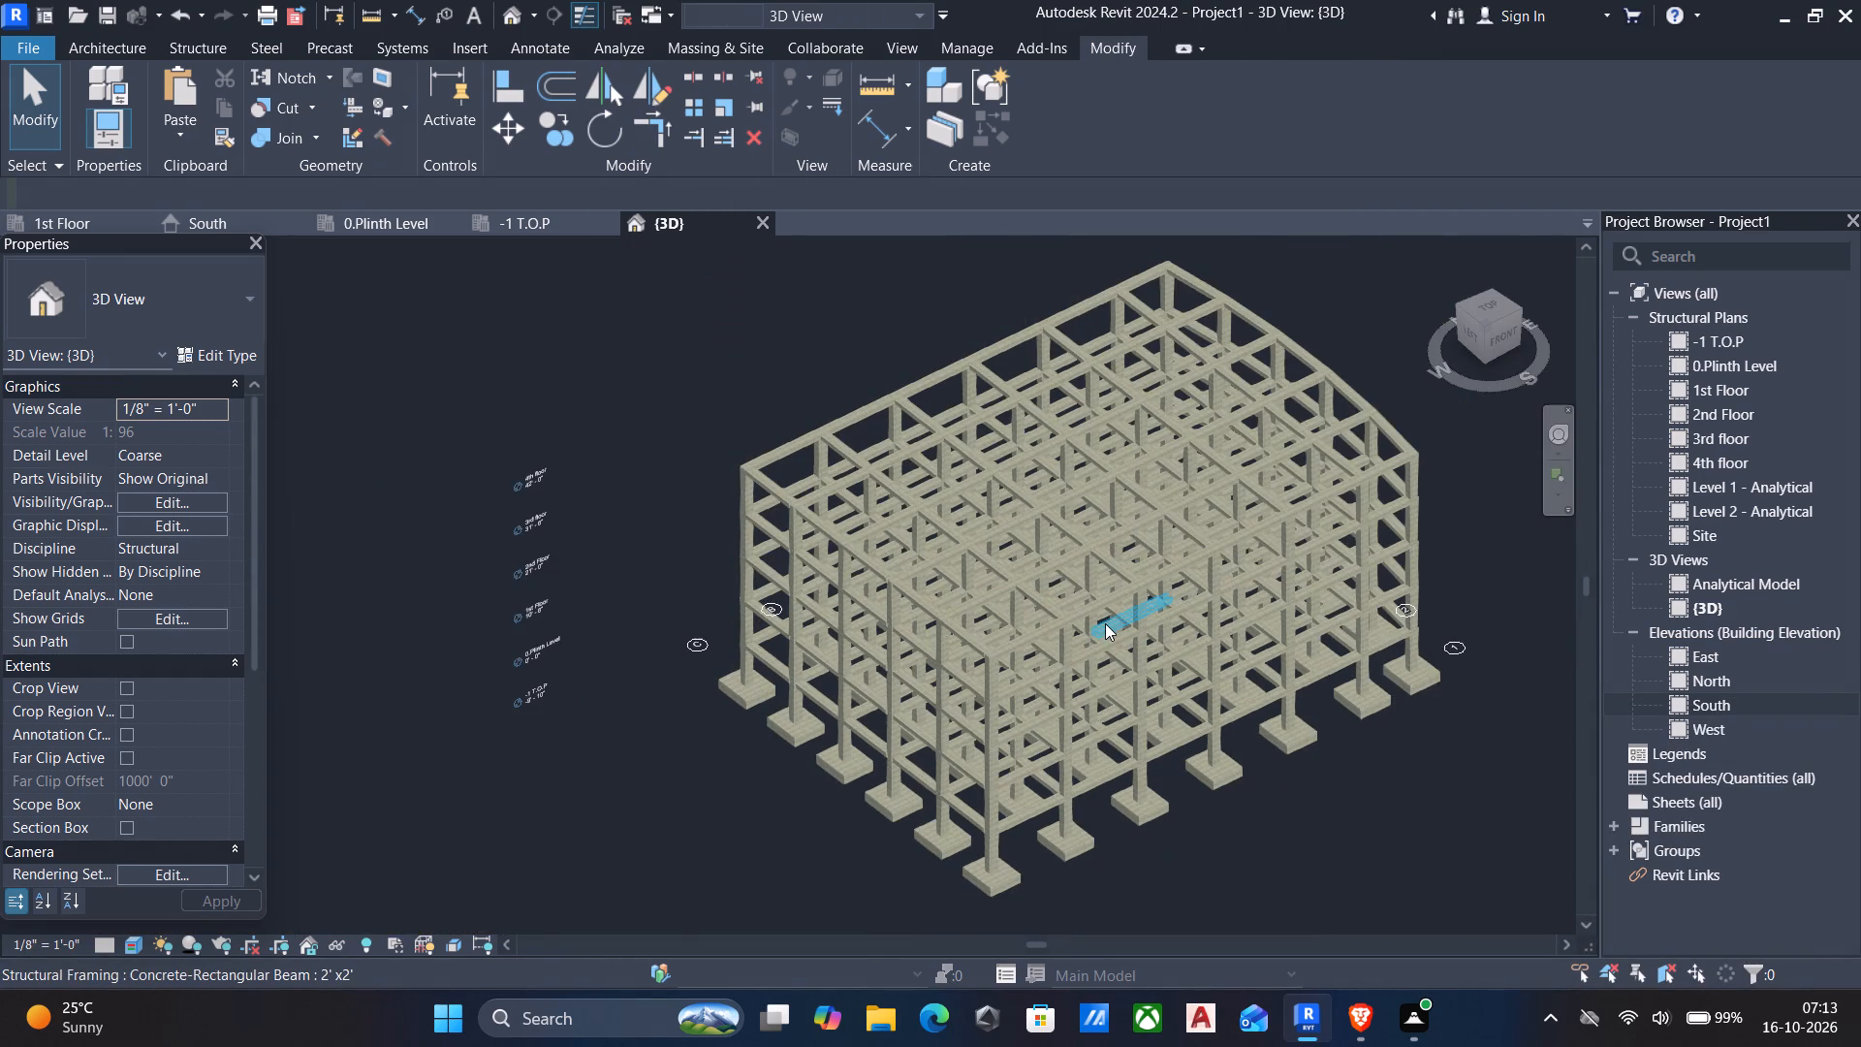
{"action": "middle_click_drag", "start_coordinate": [1104, 627], "coordinate": [785, 528], "text": "shift"}
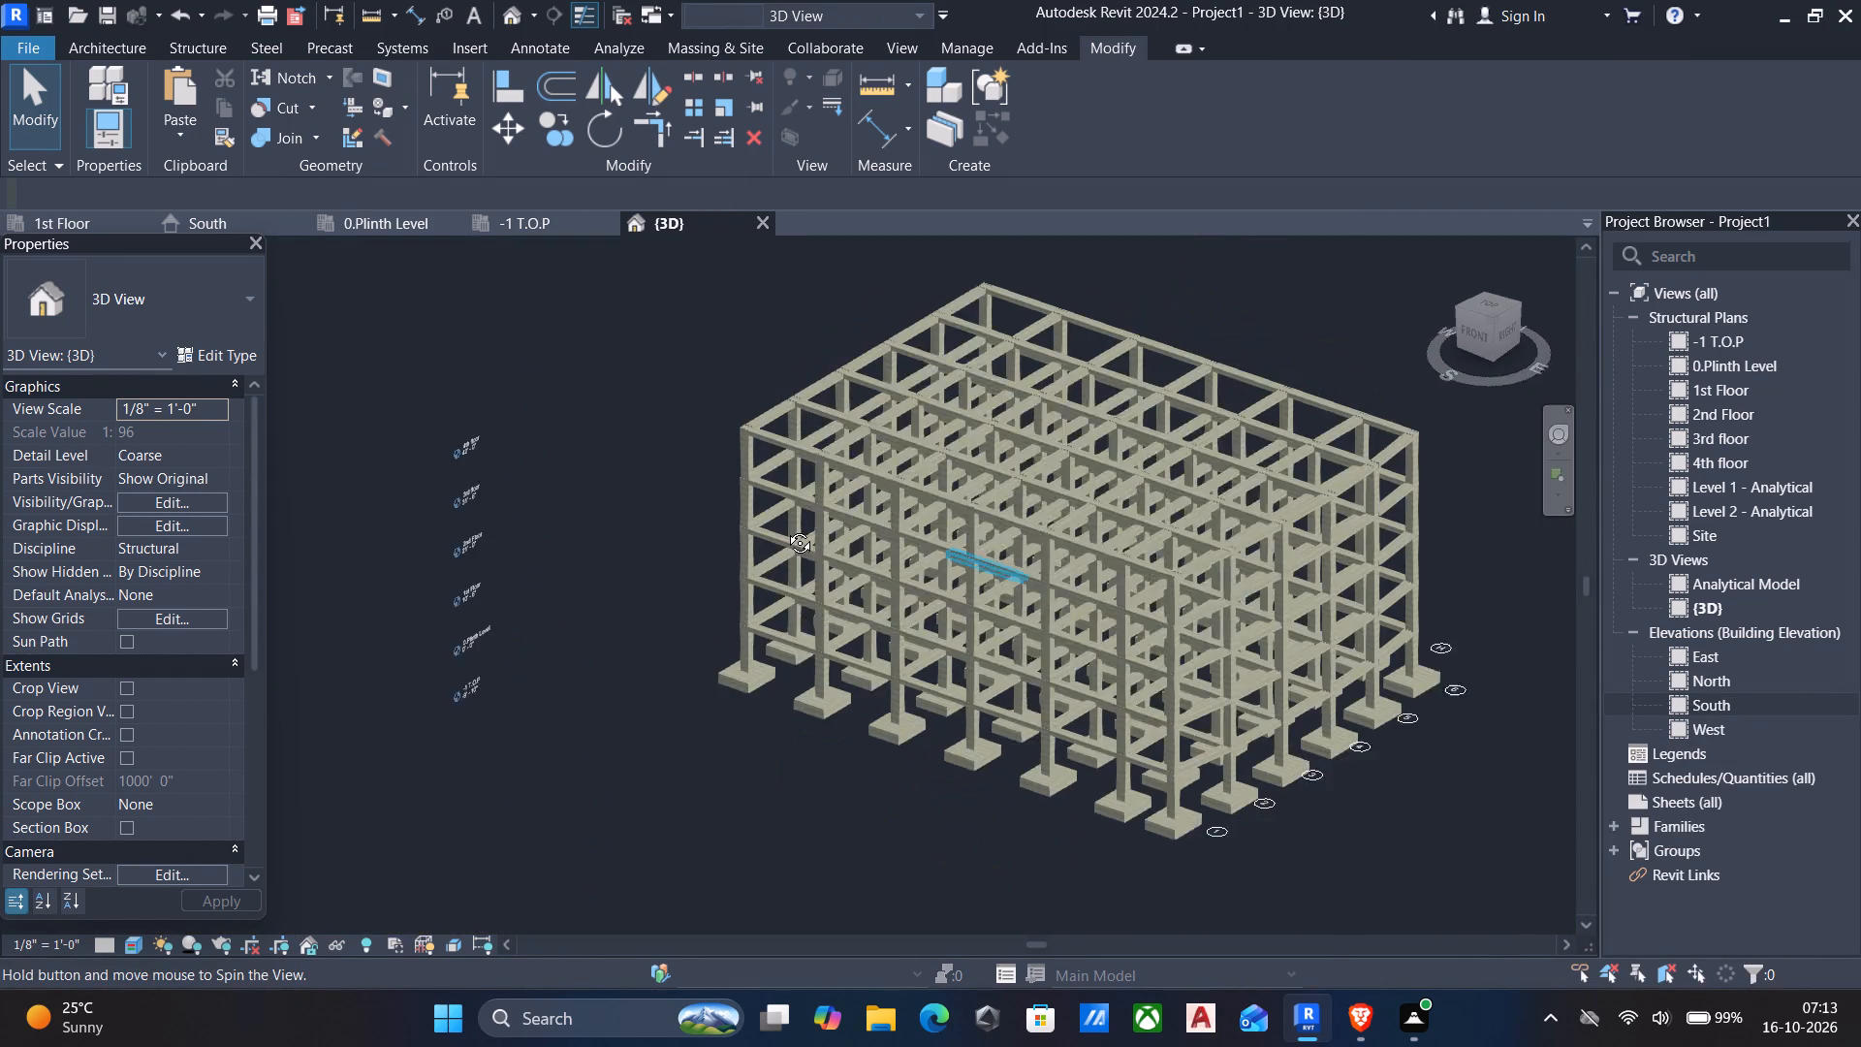
{"action": "middle_click_drag", "start_coordinate": [785, 528], "coordinate": [1049, 552], "text": "shift"}
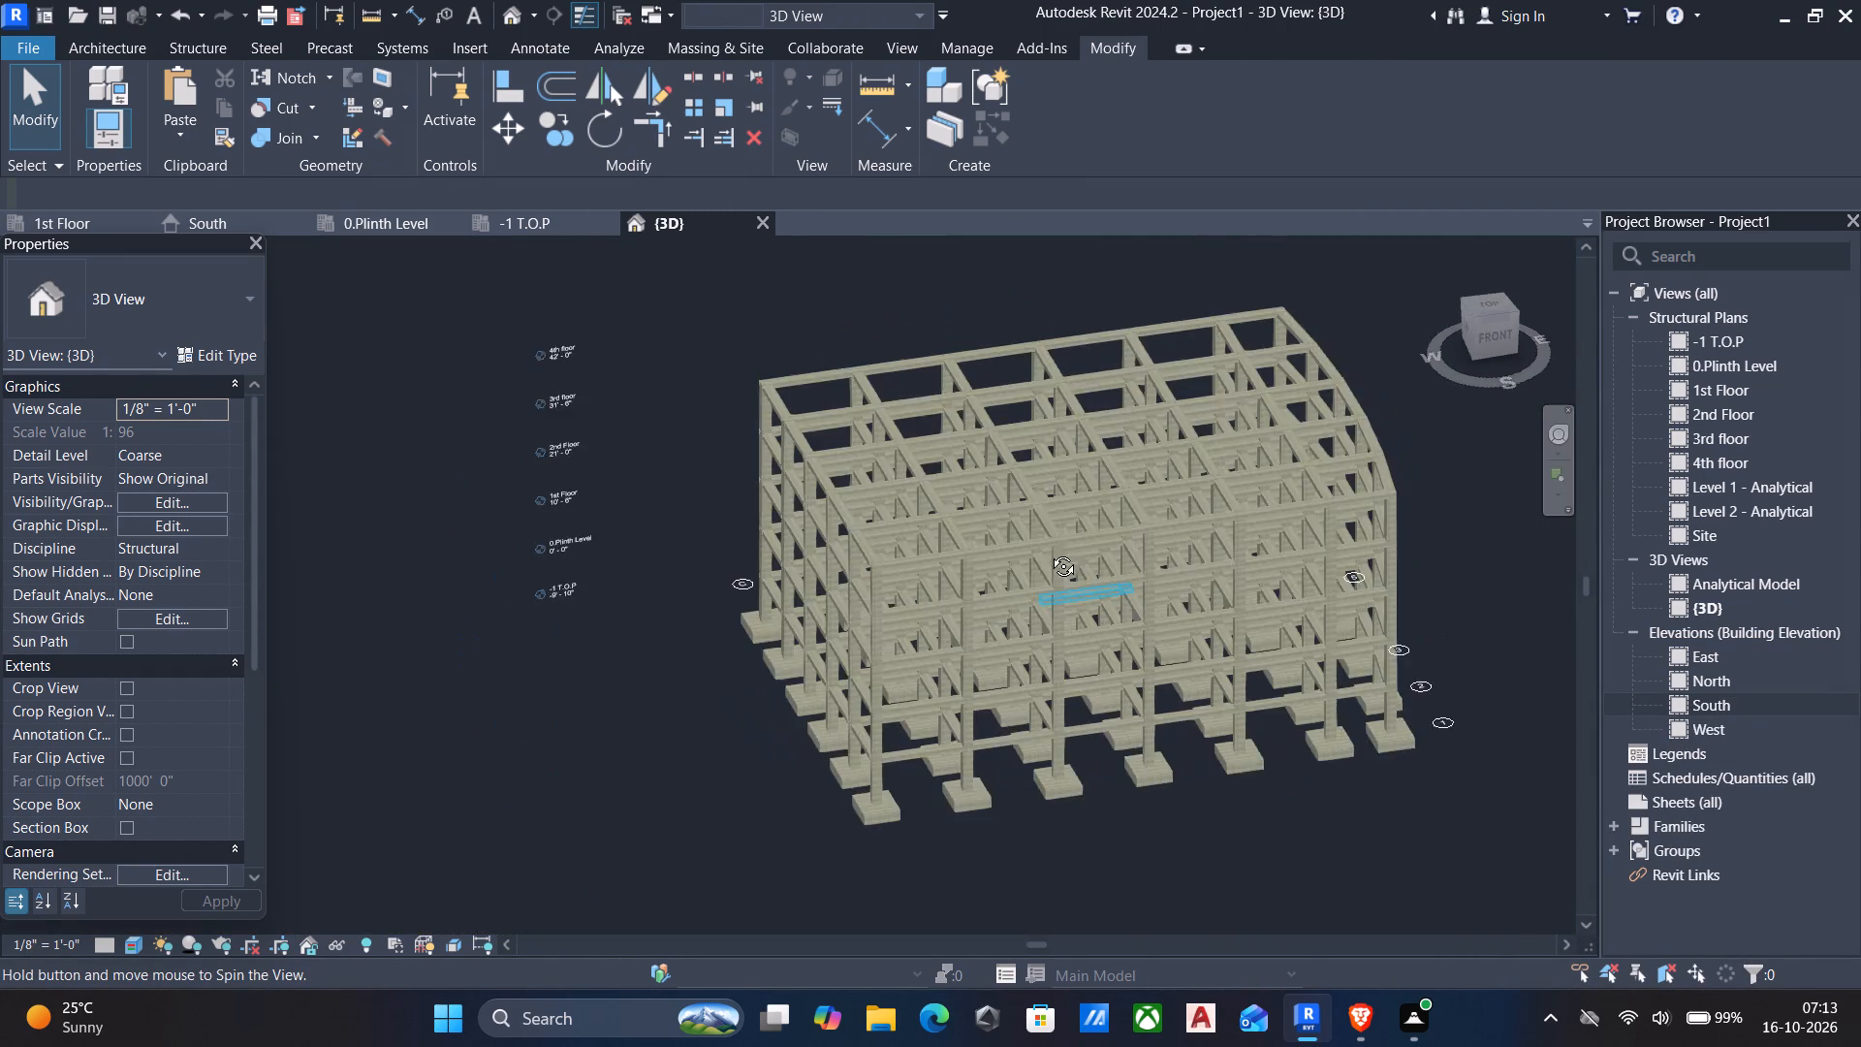
{"action": "middle_click_drag", "start_coordinate": [1049, 552], "coordinate": [1231, 632], "text": "shift"}
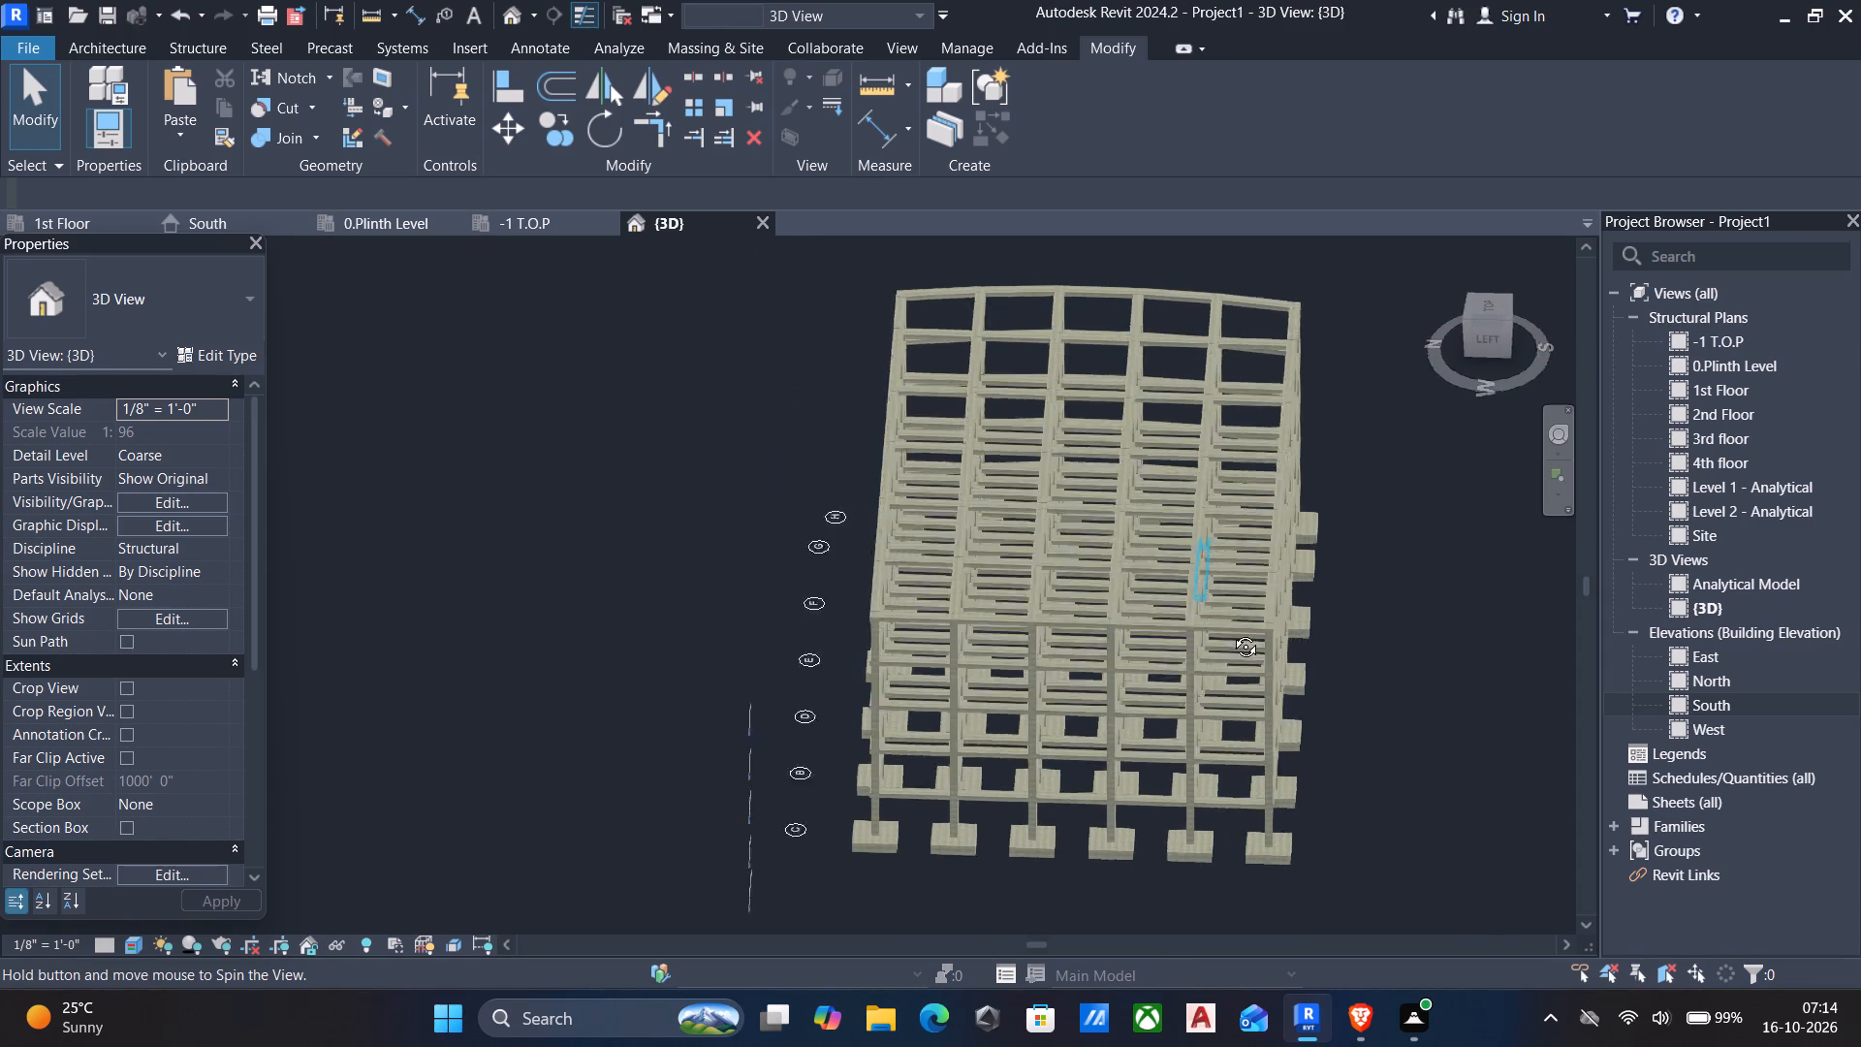
{"action": "middle_click_drag", "start_coordinate": [1231, 632], "coordinate": [1137, 590], "text": "shift"}
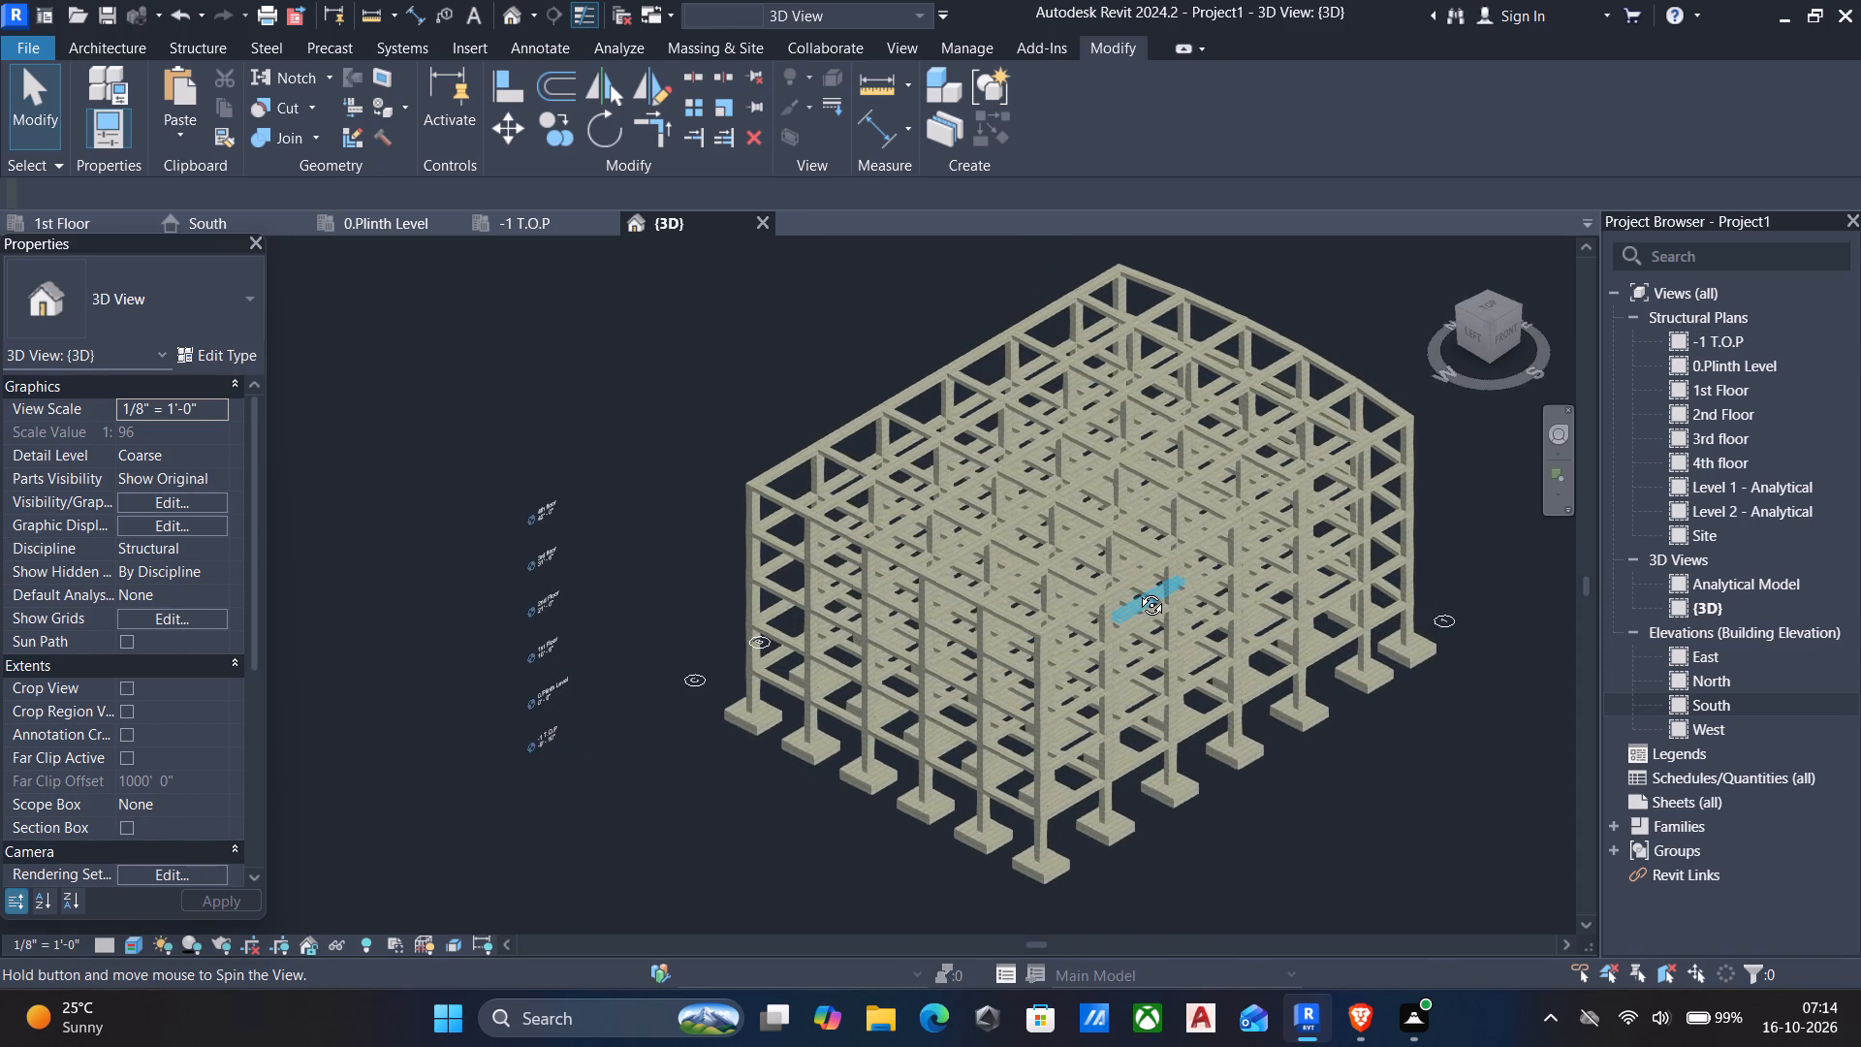
{"action": "middle_click_drag", "start_coordinate": [1137, 590], "coordinate": [1087, 542], "text": "shift"}
{"action": "middle_click_drag", "start_coordinate": [1099, 545], "coordinate": [1064, 619]}
{"action": "middle_click_drag", "start_coordinate": [1105, 623], "coordinate": [1086, 591]}
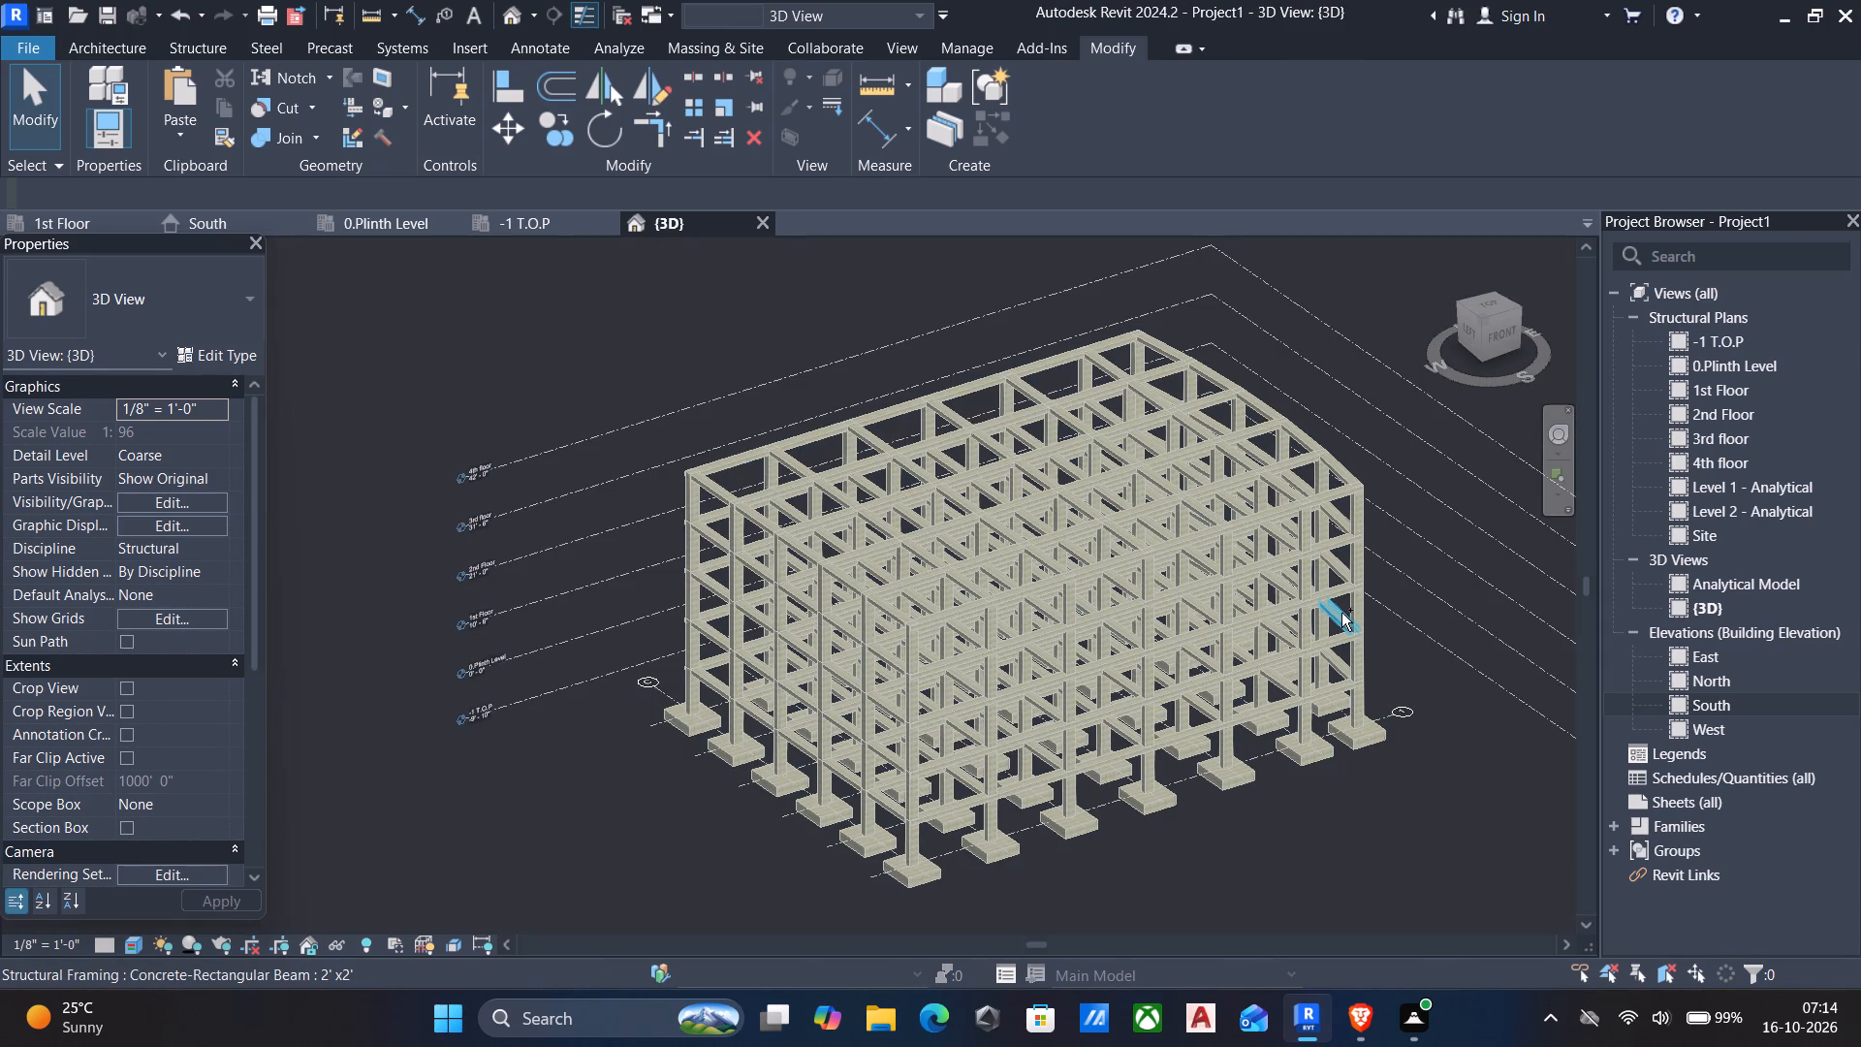
Start saving the project and set the save location to the root of the OS (C:) drive.
{"action": "key", "text": "ctrl+s"}
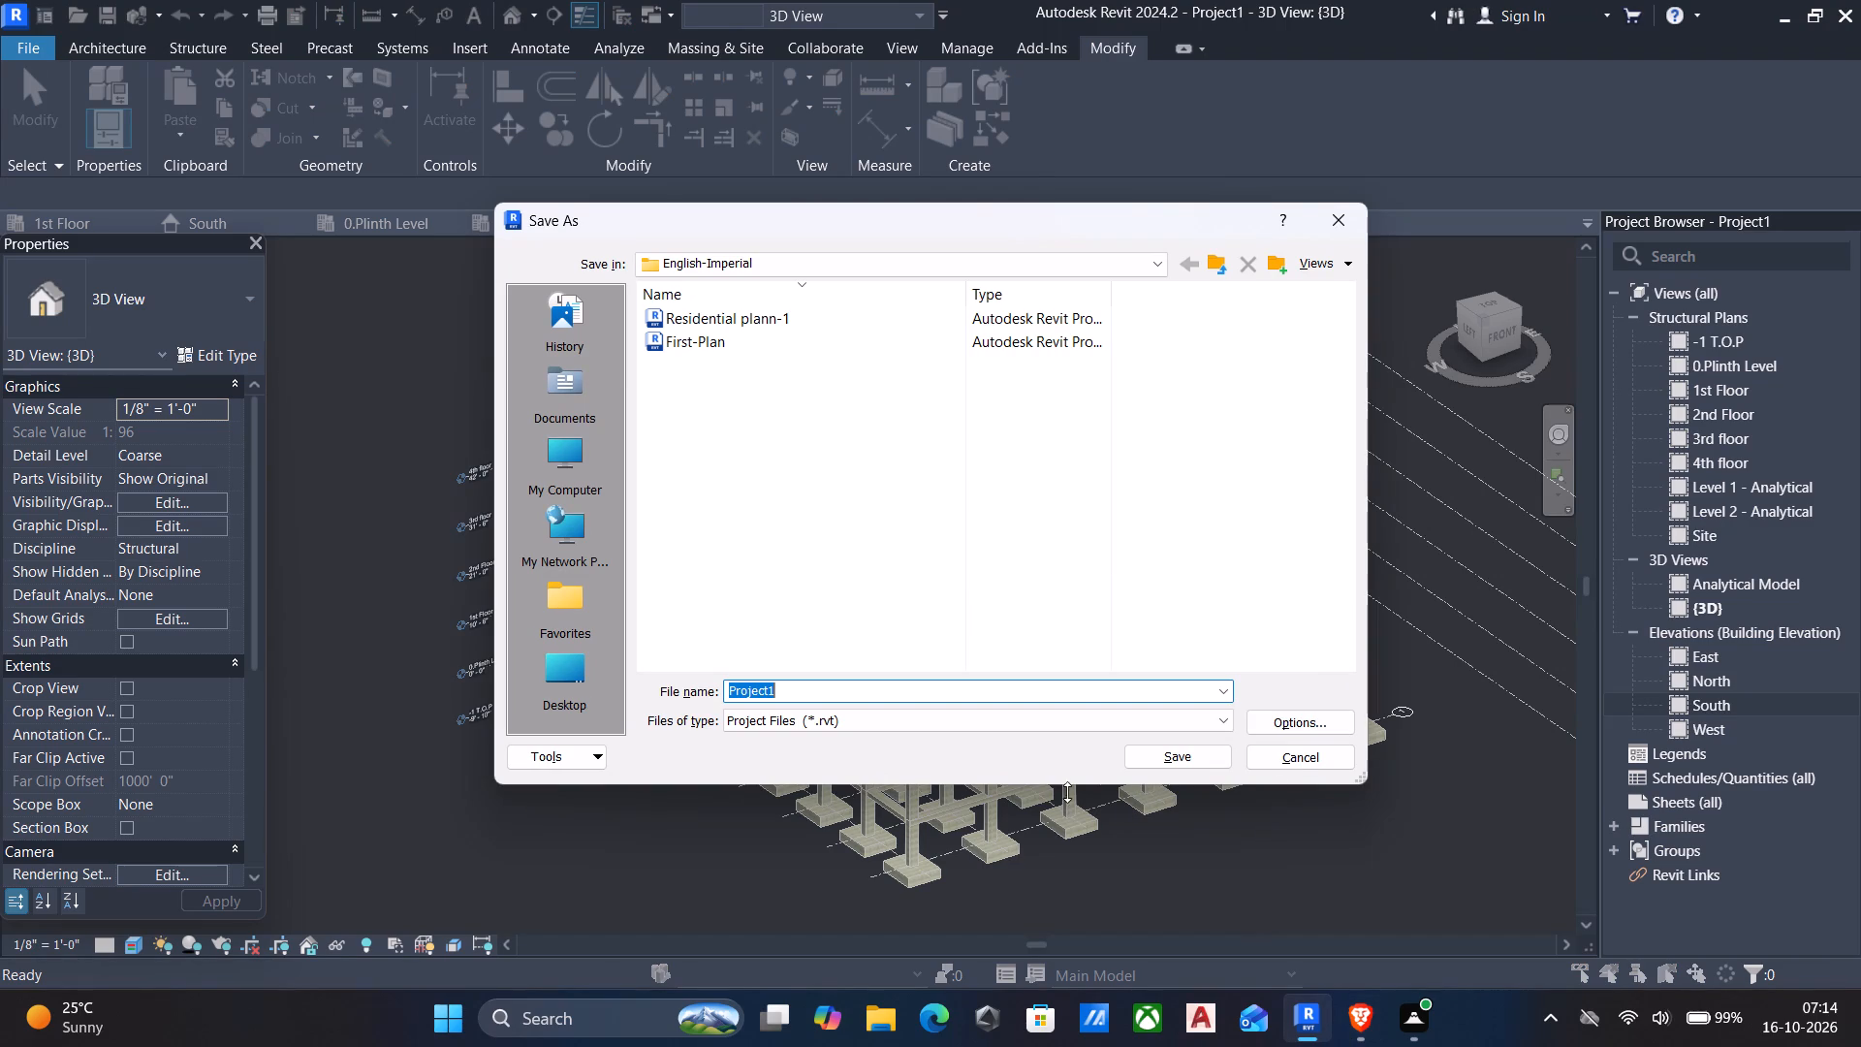
{"action": "left_click", "coordinate": [906, 269]}
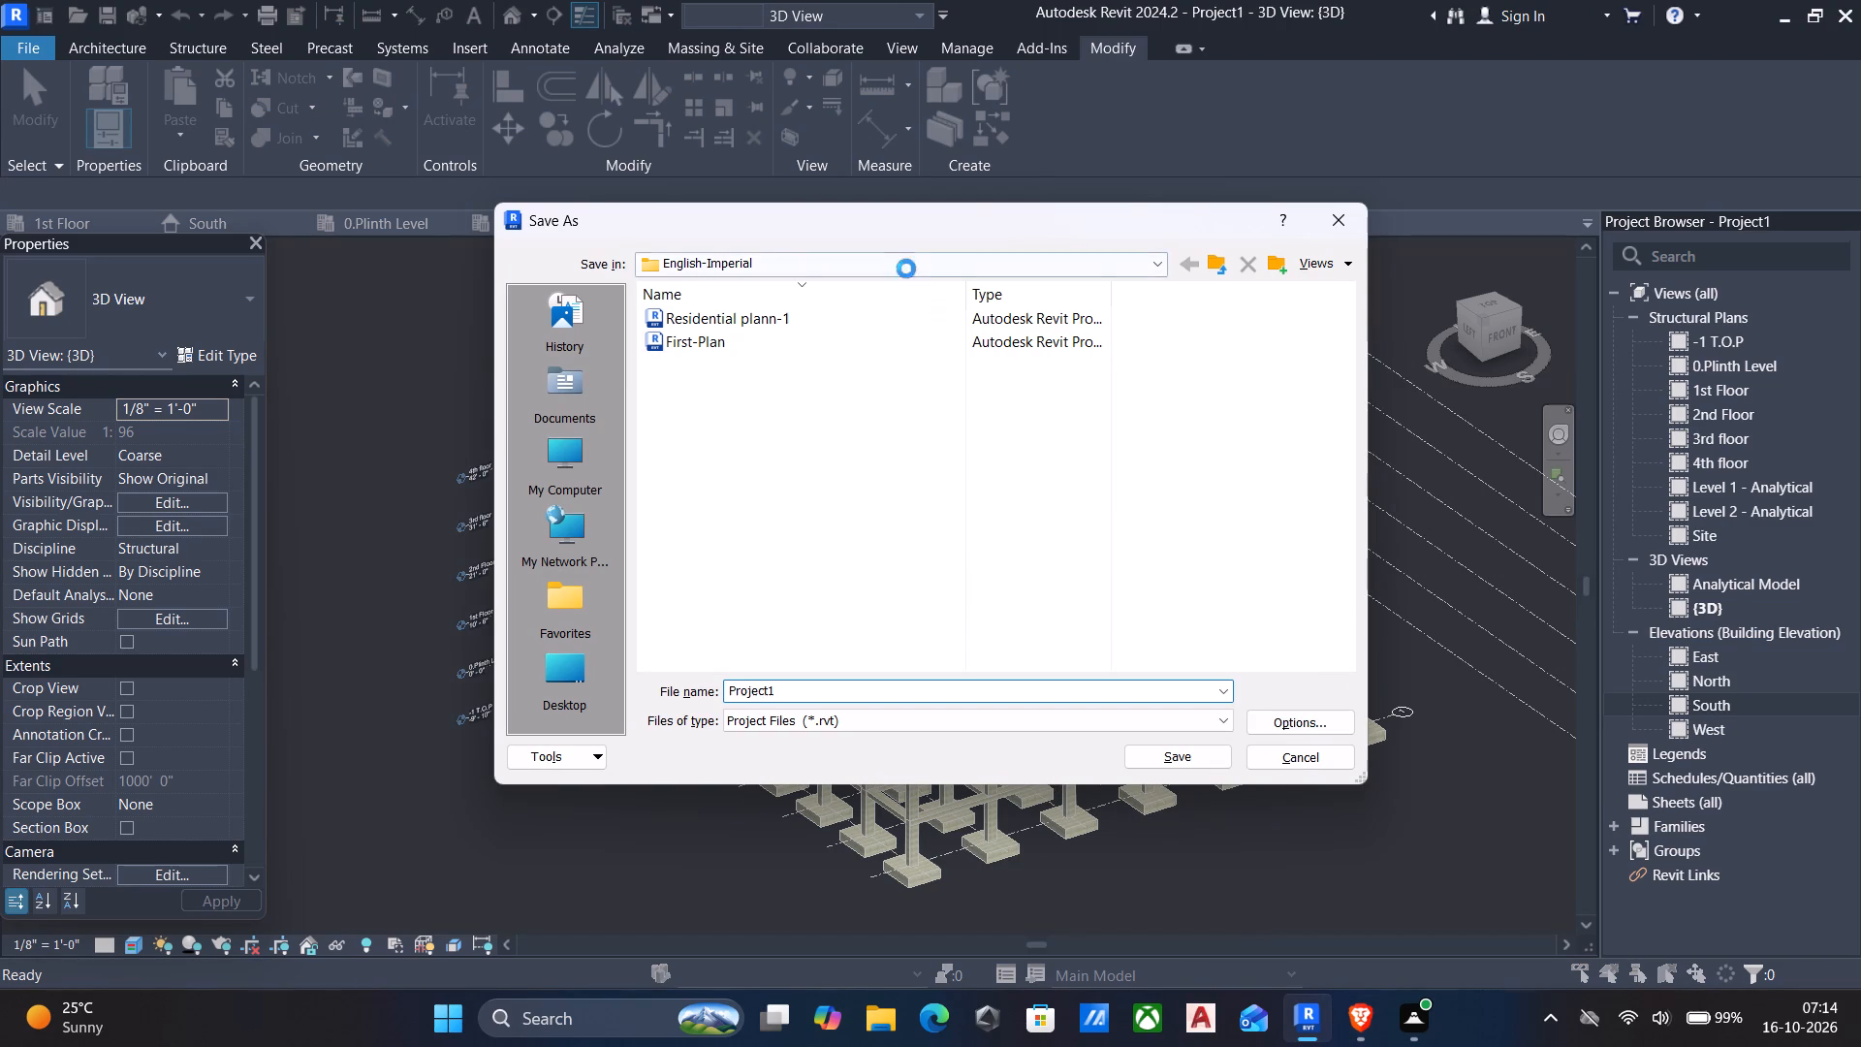
{"action": "left_click", "coordinate": [784, 384]}
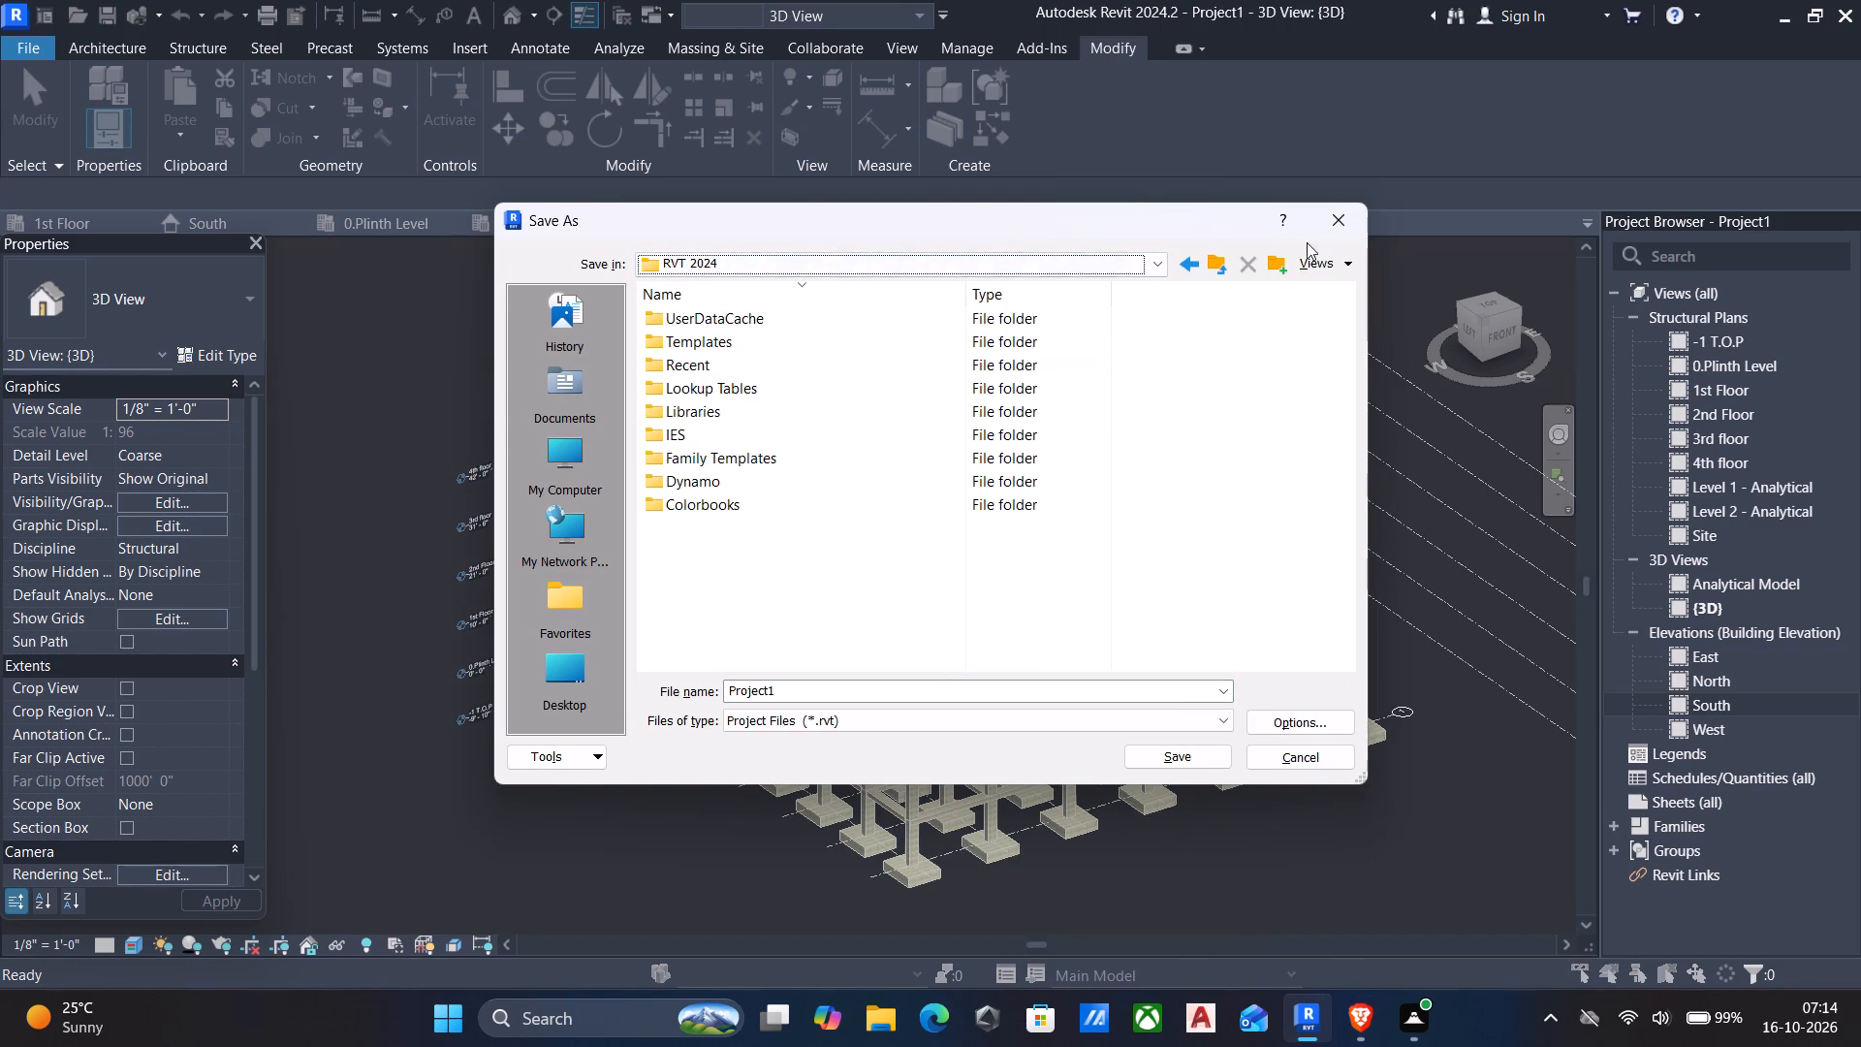
{"action": "double_click", "coordinate": [1196, 263]}
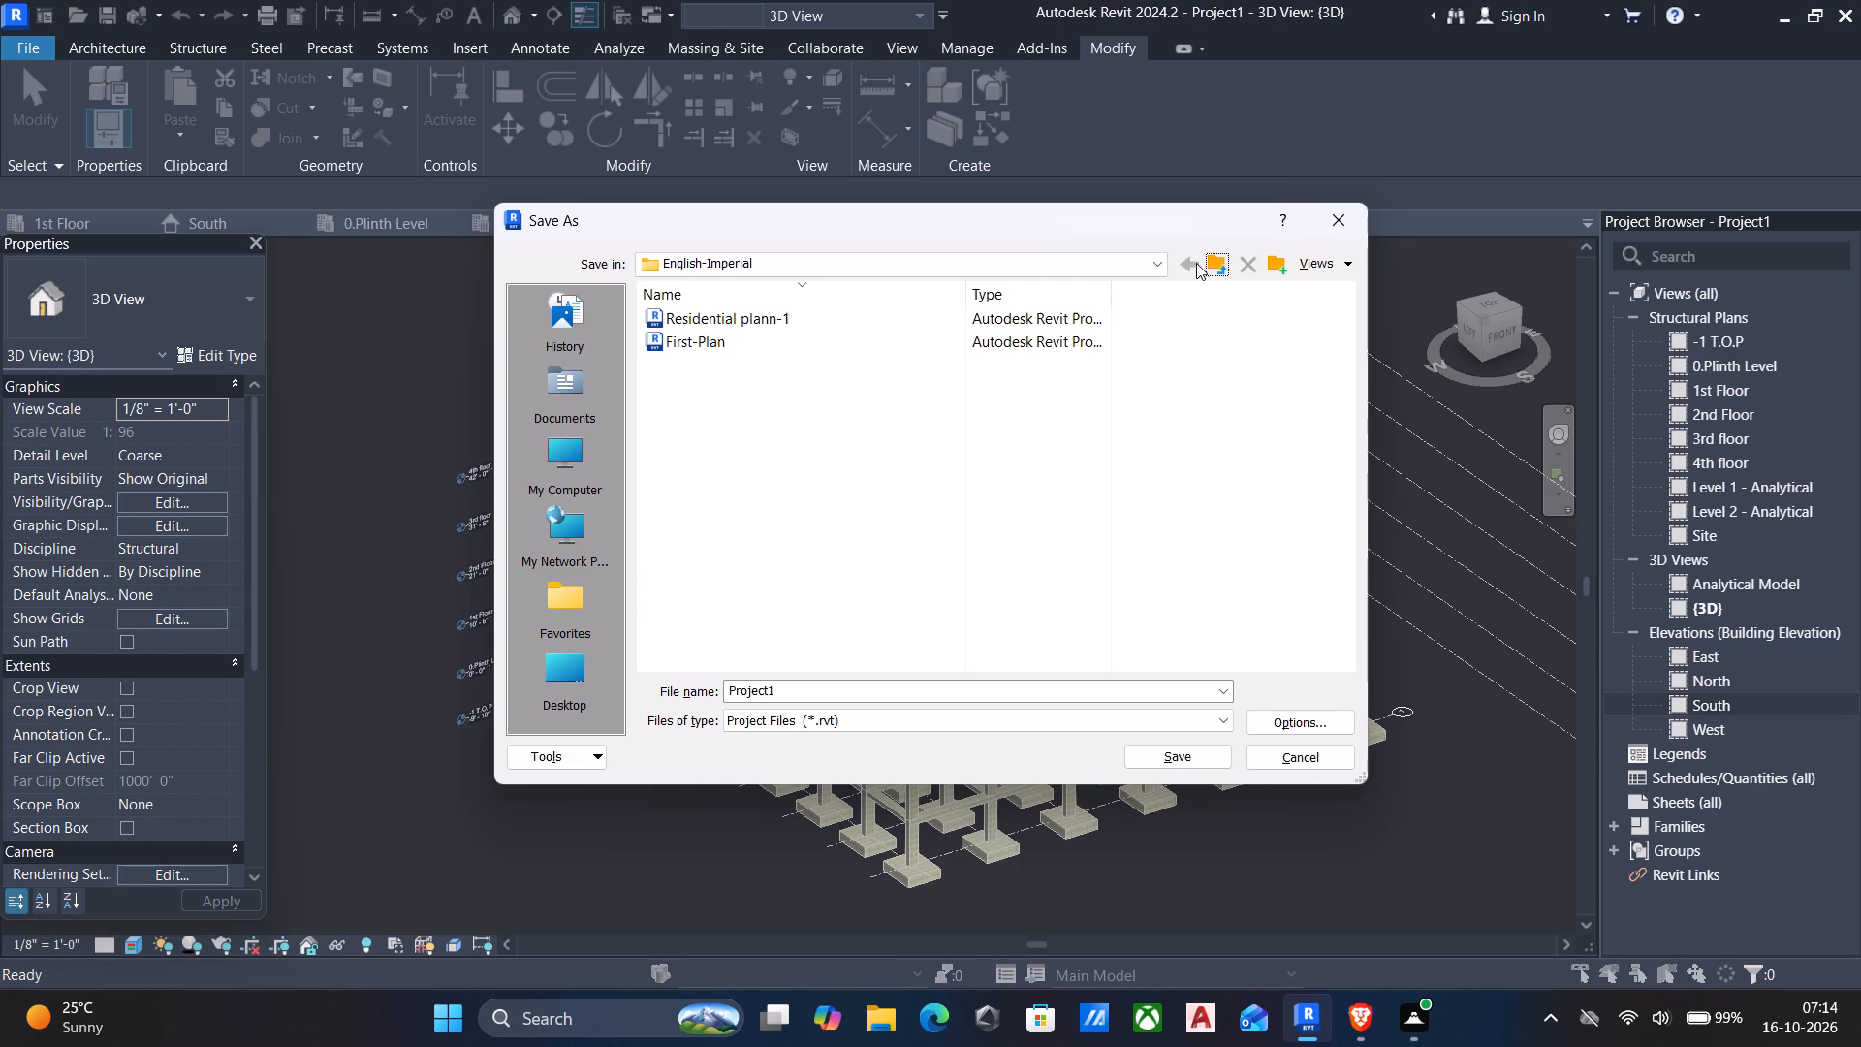
{"action": "left_click", "coordinate": [1211, 255]}
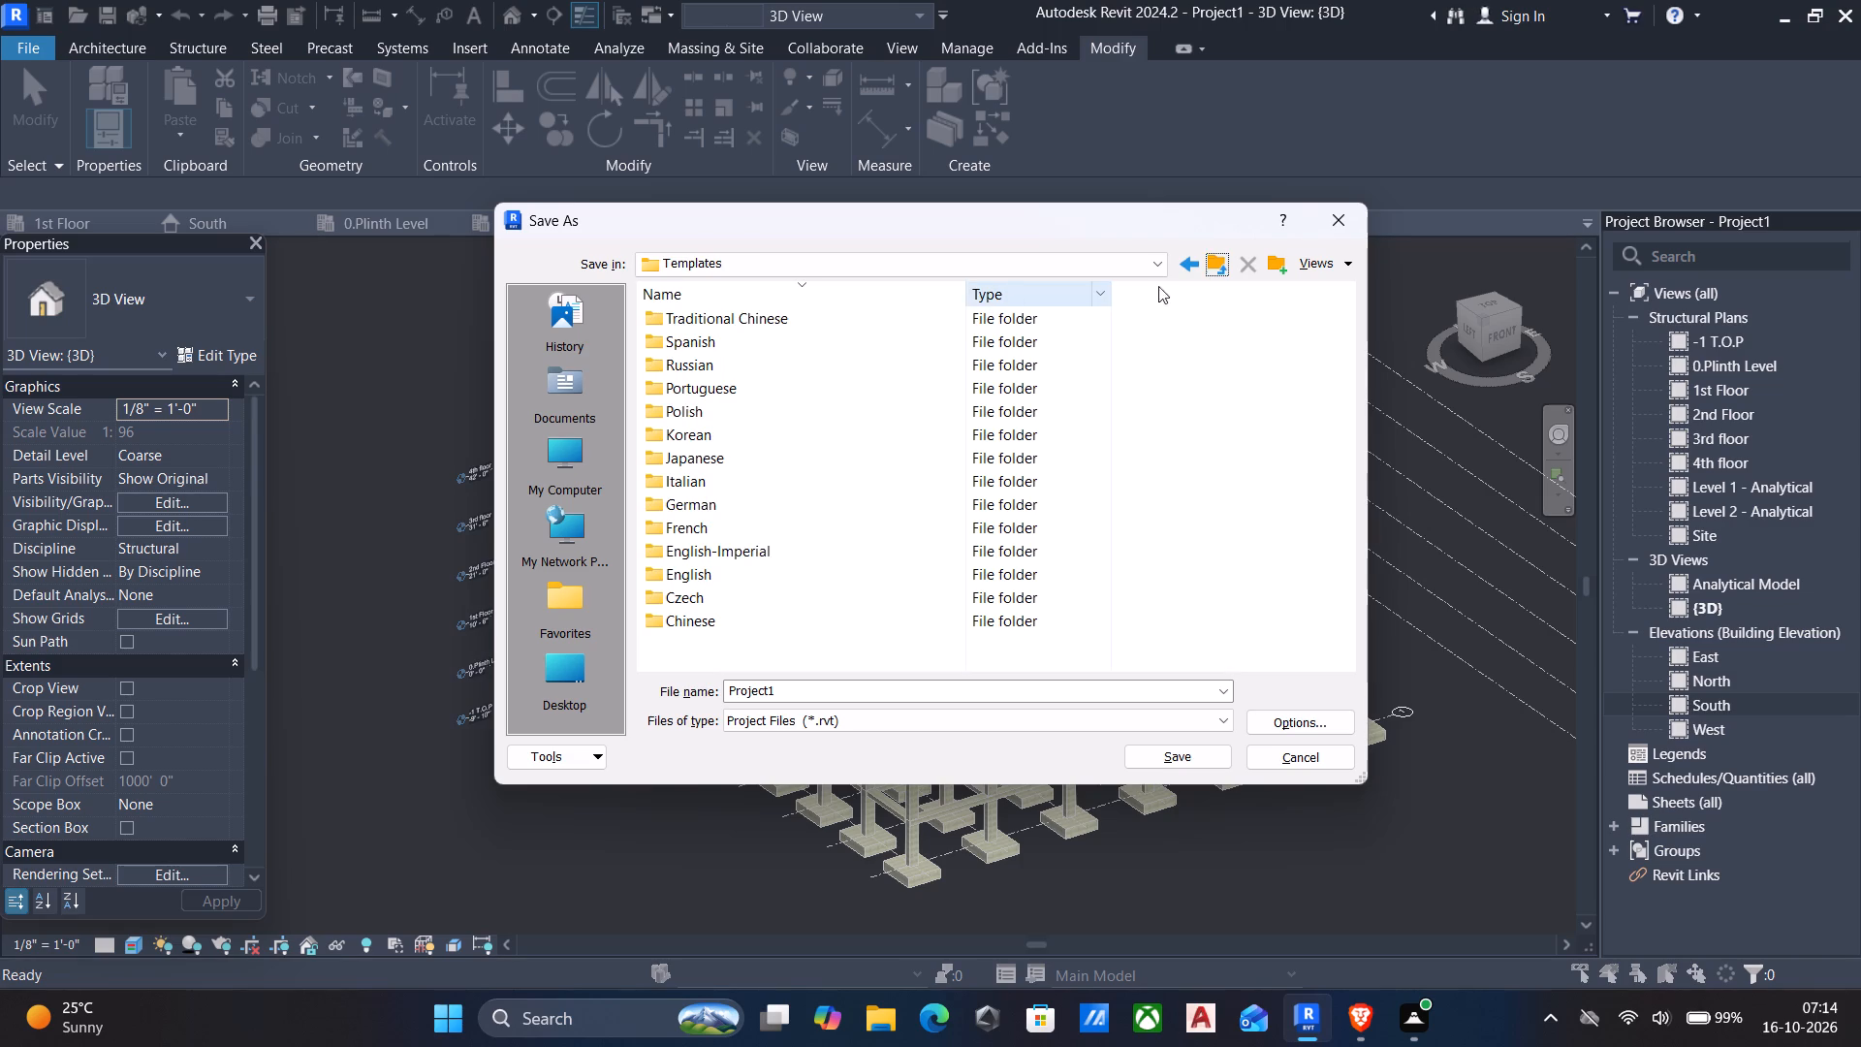
{"action": "left_click", "coordinate": [1217, 254]}
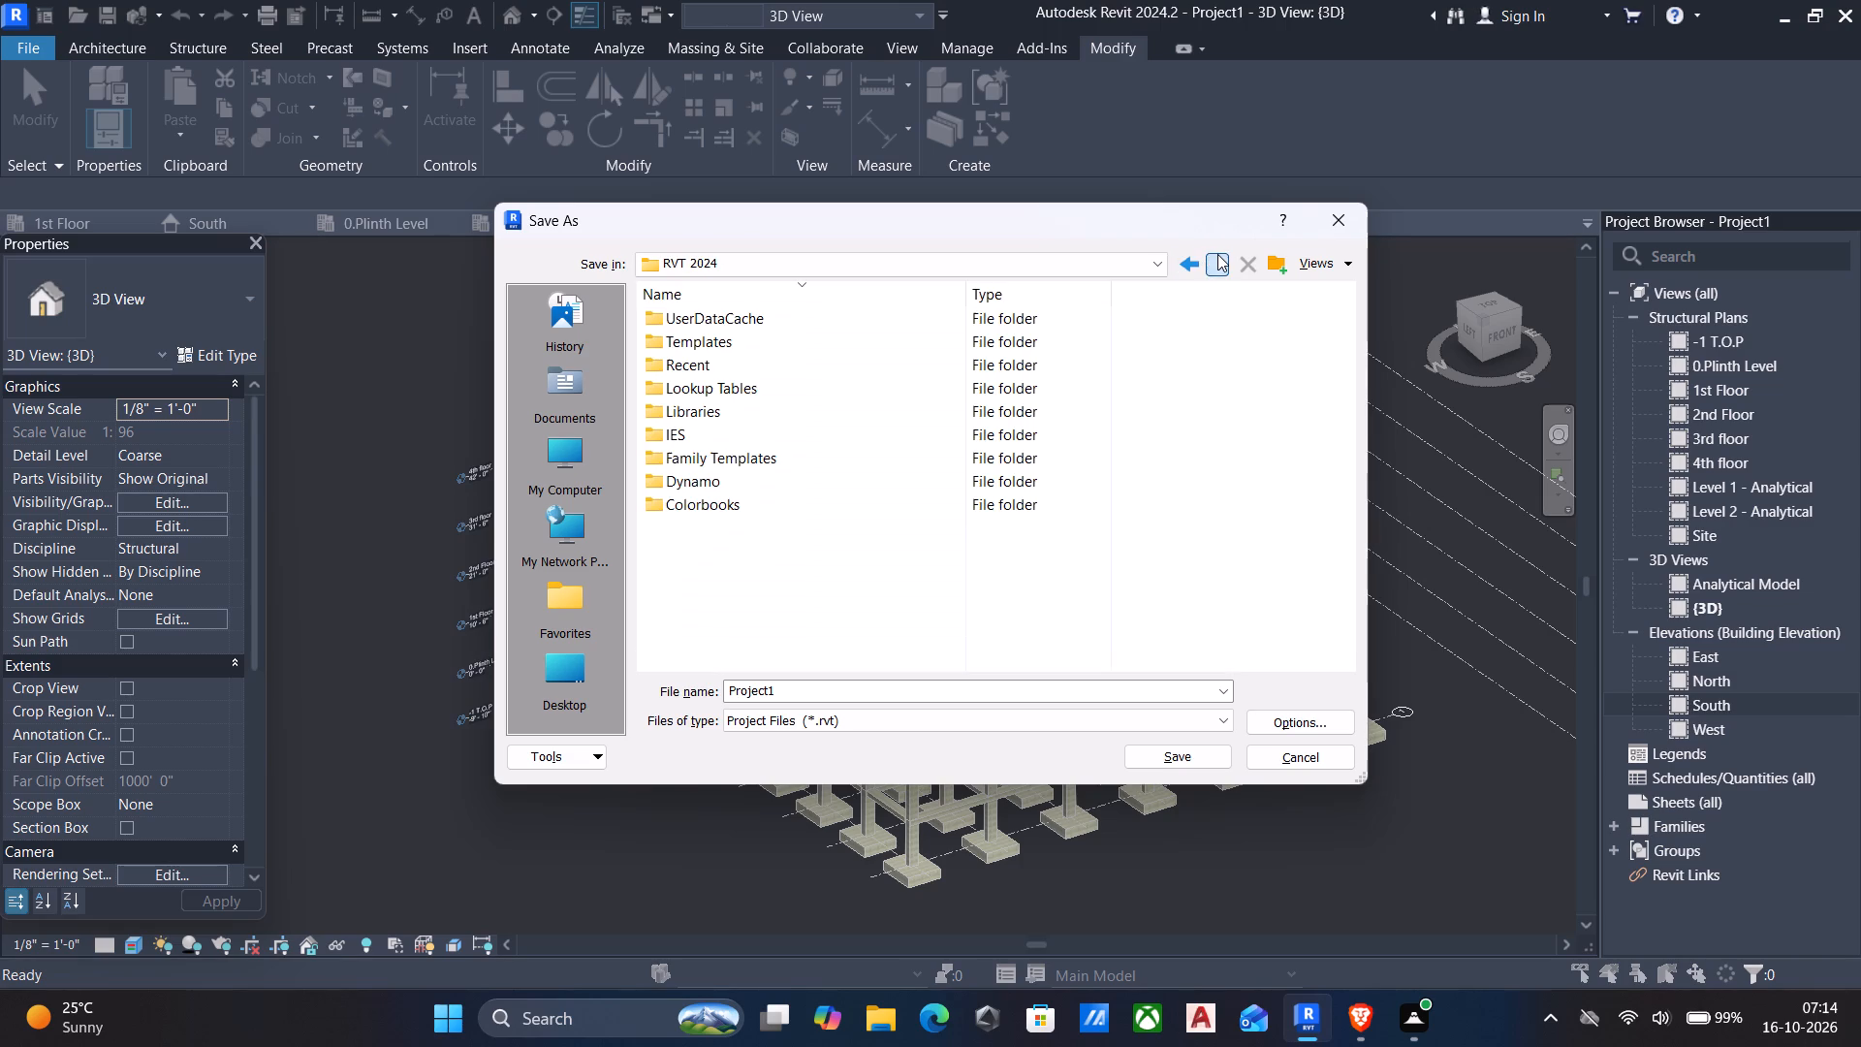
{"action": "left_click", "coordinate": [1217, 254]}
{"action": "left_click", "coordinate": [1217, 254]}
{"action": "left_click", "coordinate": [1217, 254]}
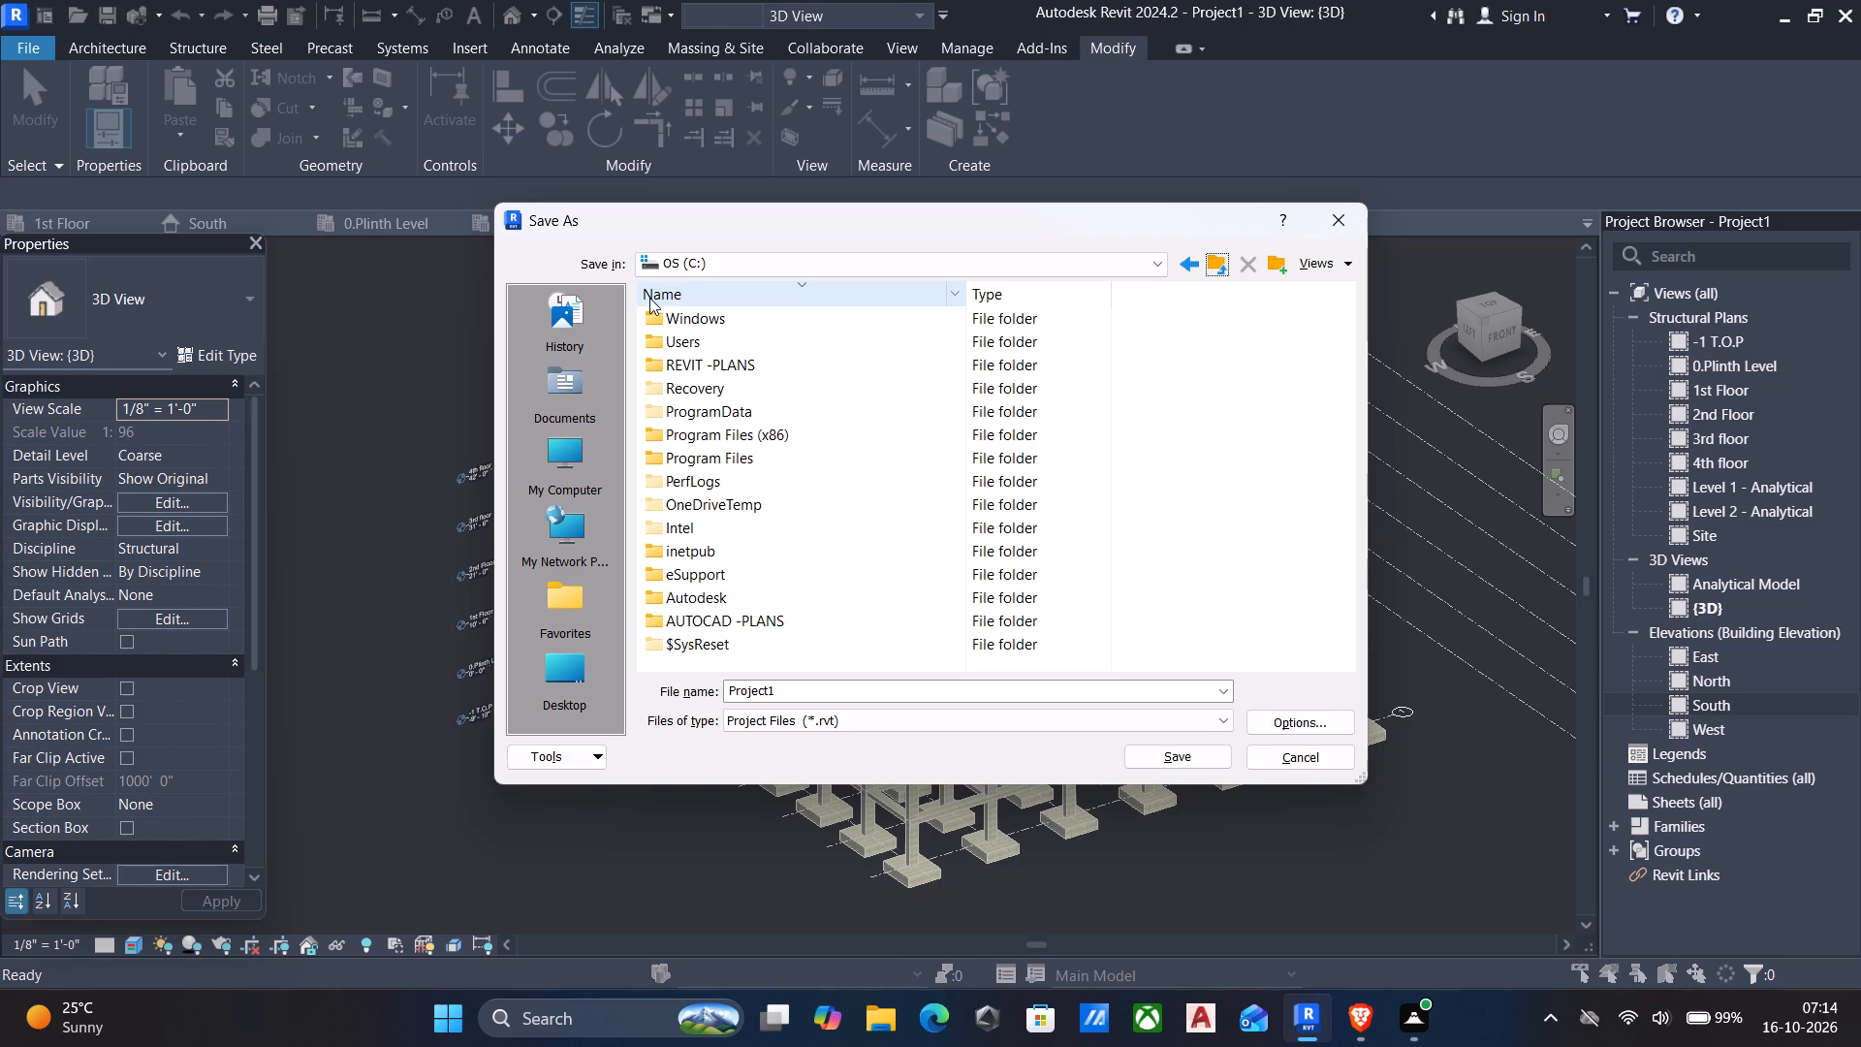
{"action": "scroll", "coordinate": [846, 459], "scroll_direction": "down", "scroll_amount": 6}
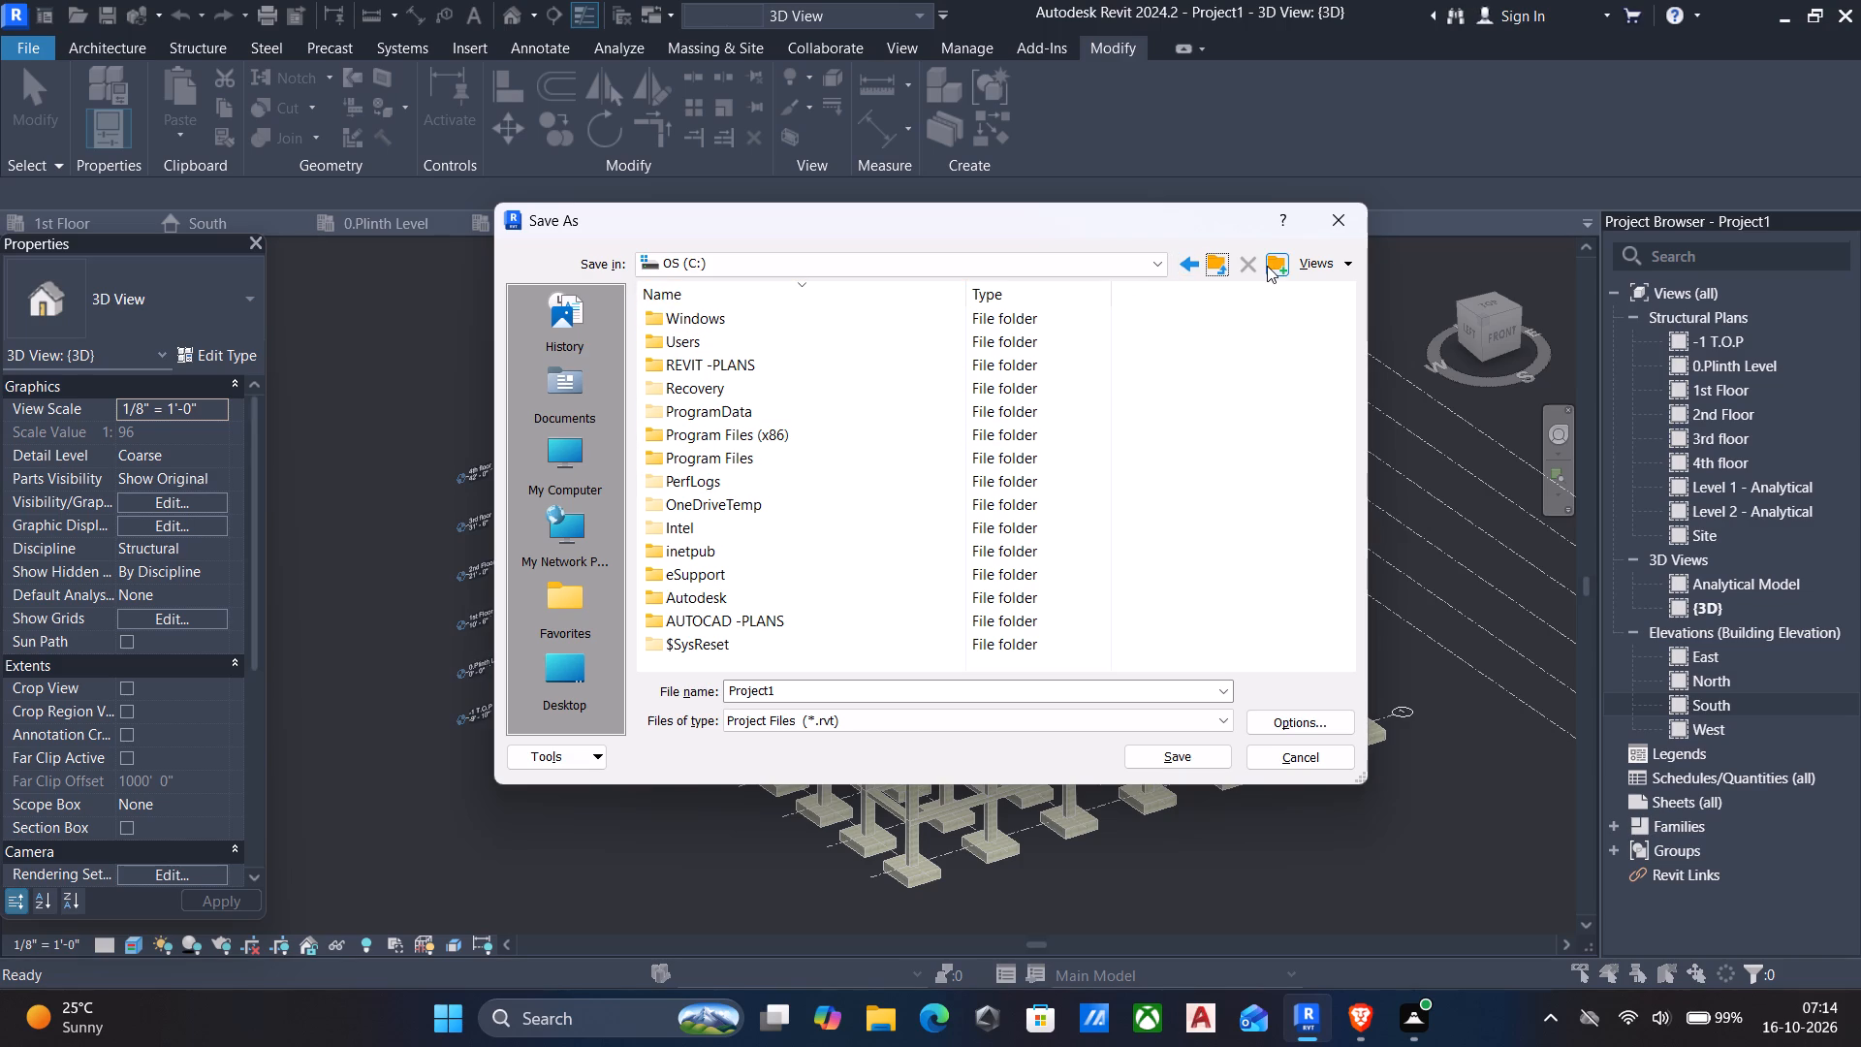
Create a new folder named REVIT STRUCTURE PLANS on the C: drive.
{"action": "right_click", "coordinate": [1176, 360]}
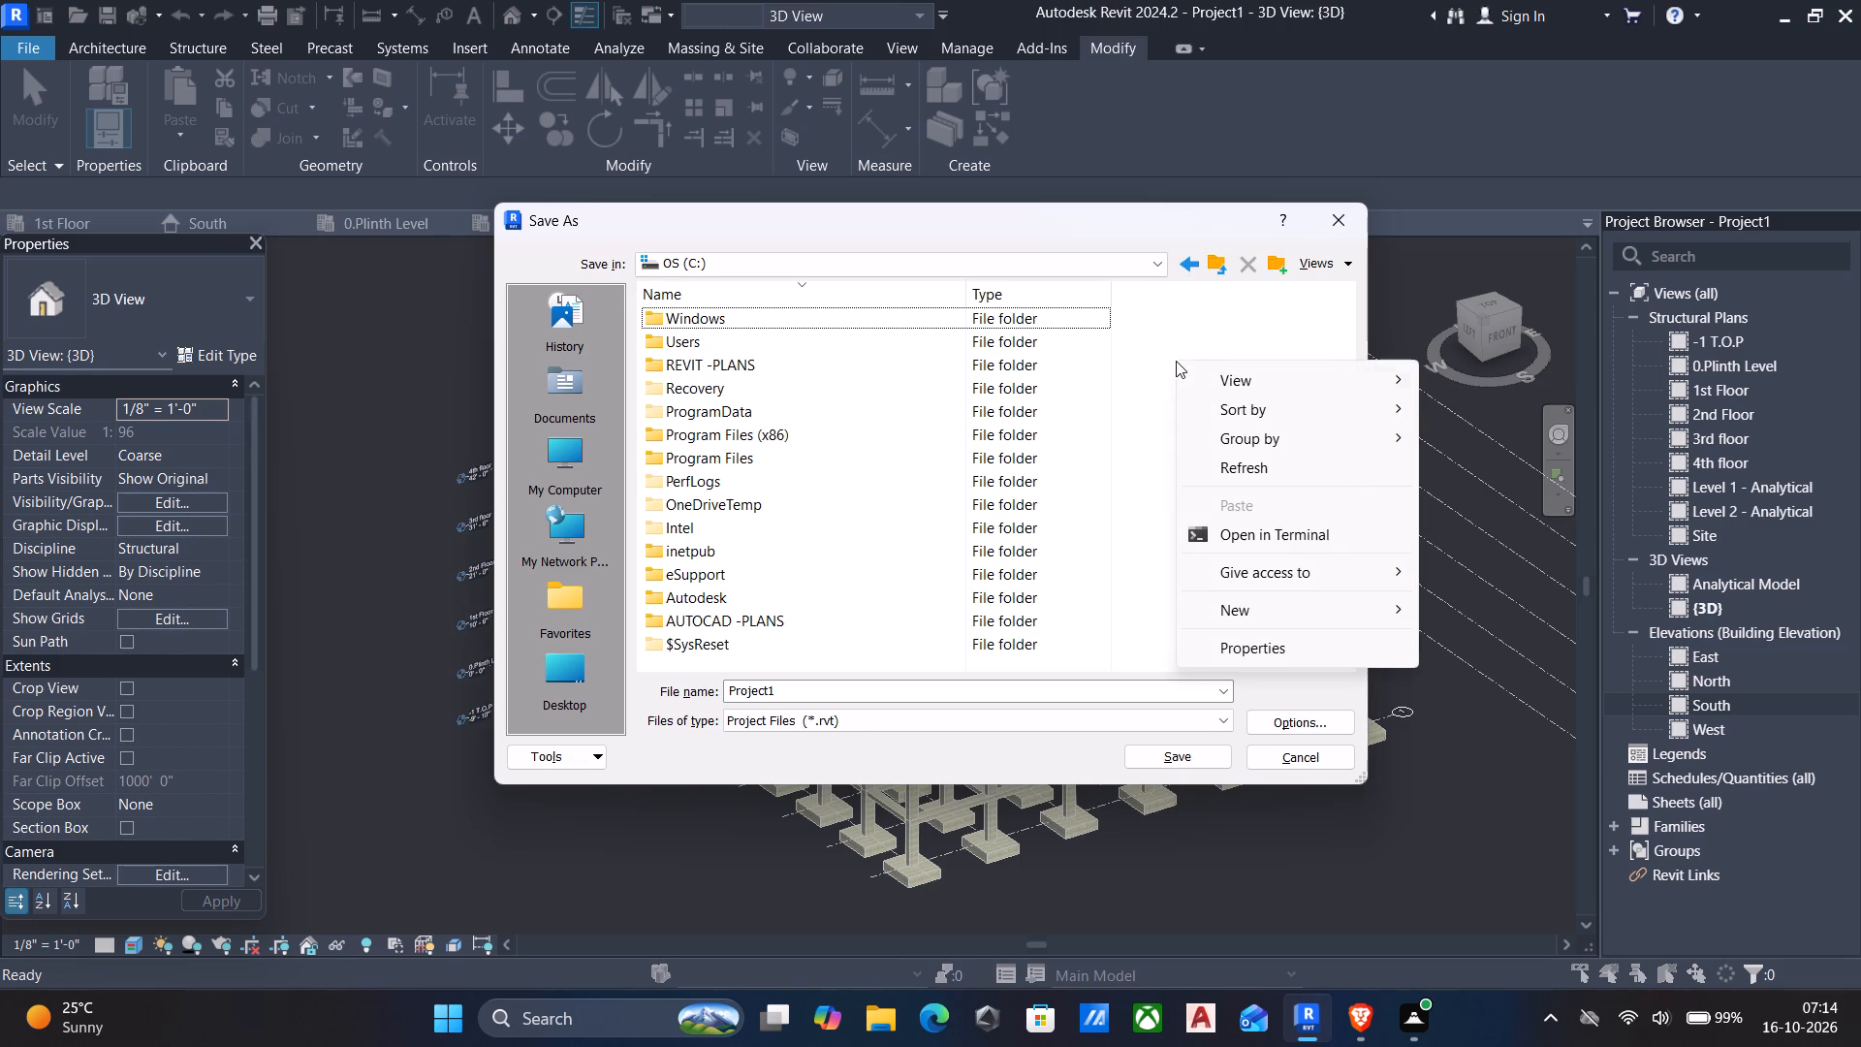
{"action": "left_click", "coordinate": [1244, 605]}
{"action": "left_click", "coordinate": [1250, 608]}
{"action": "left_click", "coordinate": [1451, 602]}
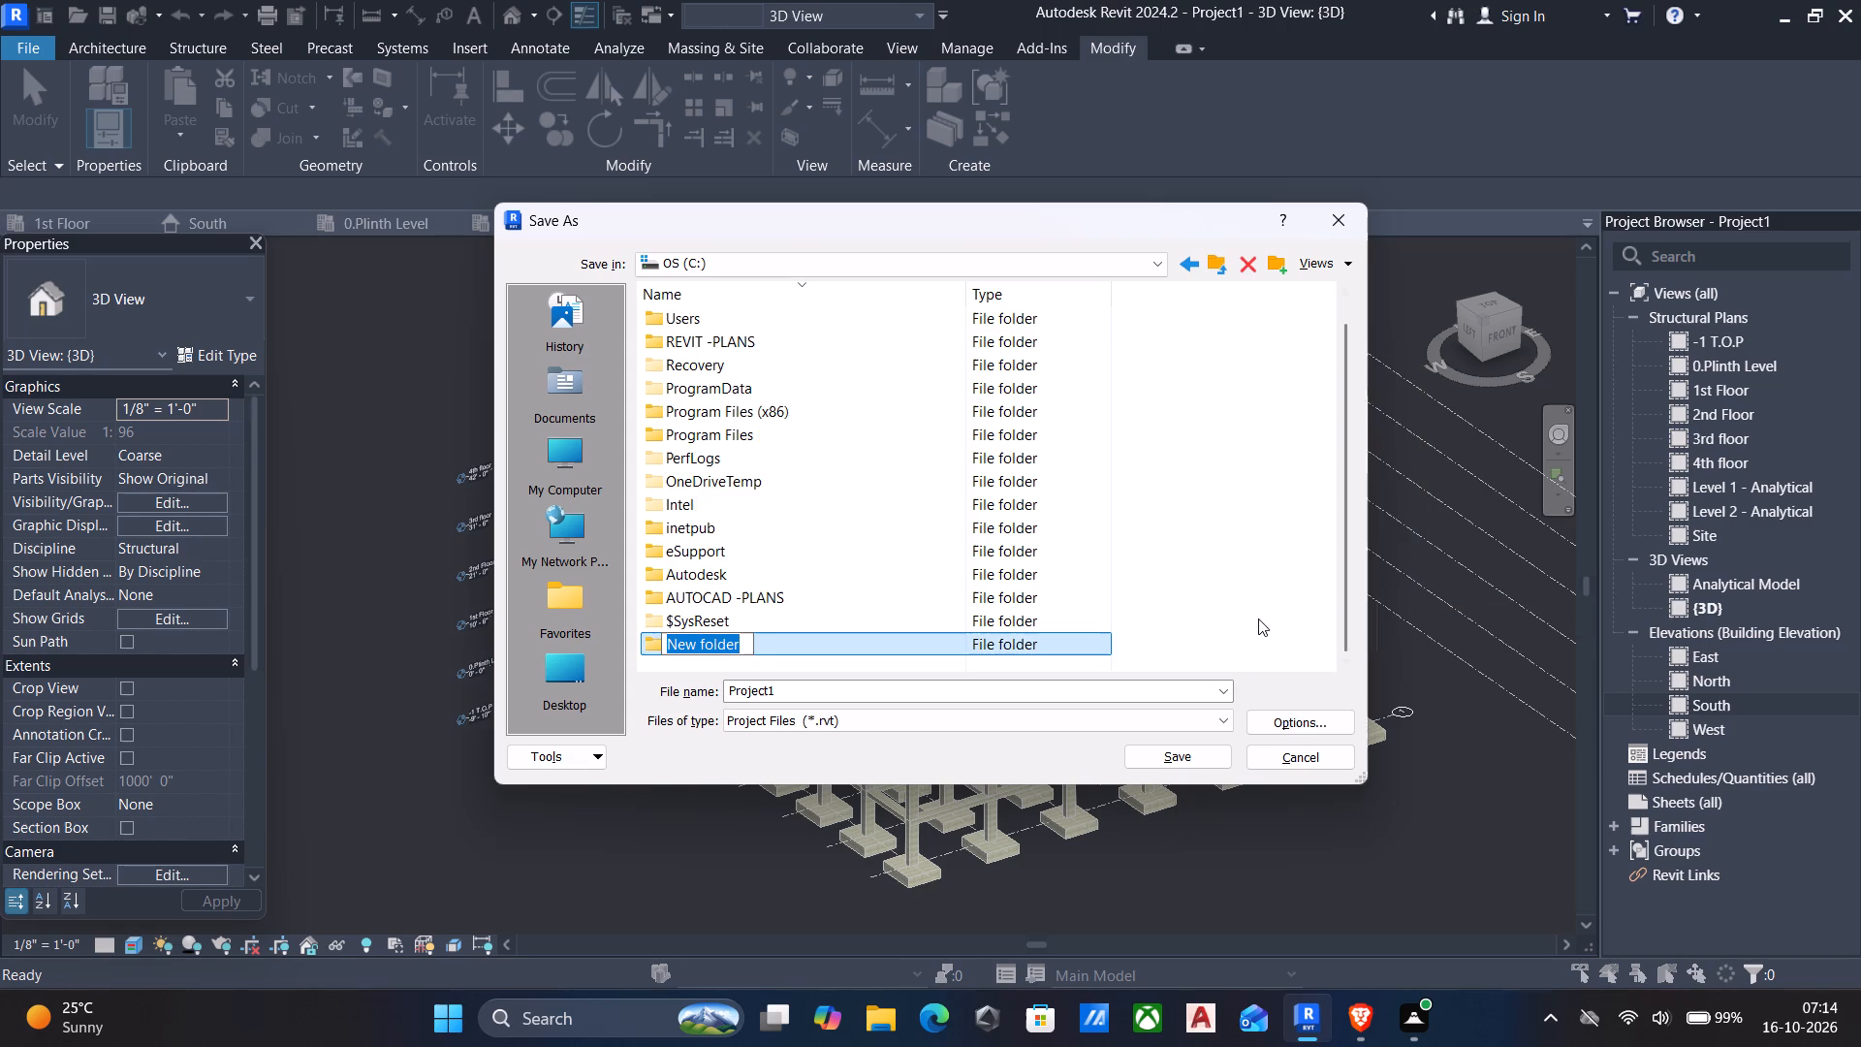
{"action": "key", "text": "BackSpace"}
{"action": "type", "text": "REVIT"}
{"action": "key", "text": "space"}
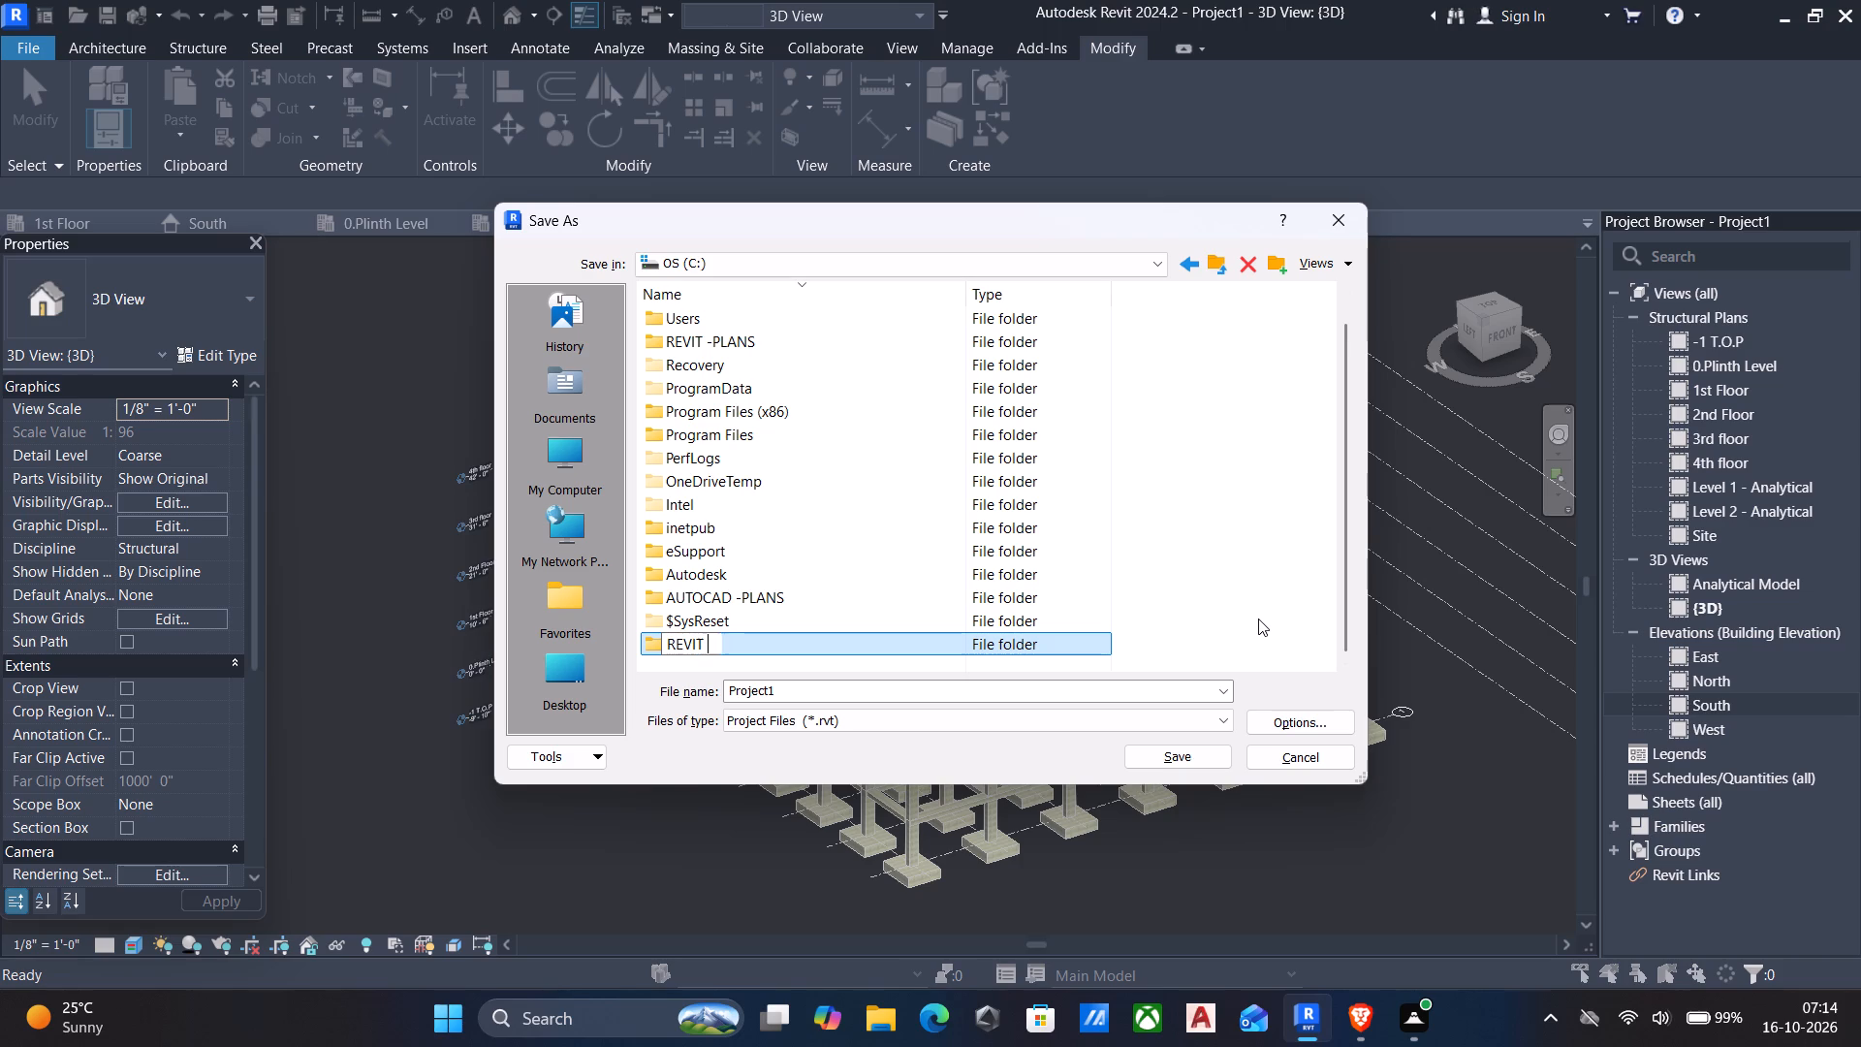
{"action": "type", "text": "STRUCTURE"}
{"action": "key", "text": "space"}
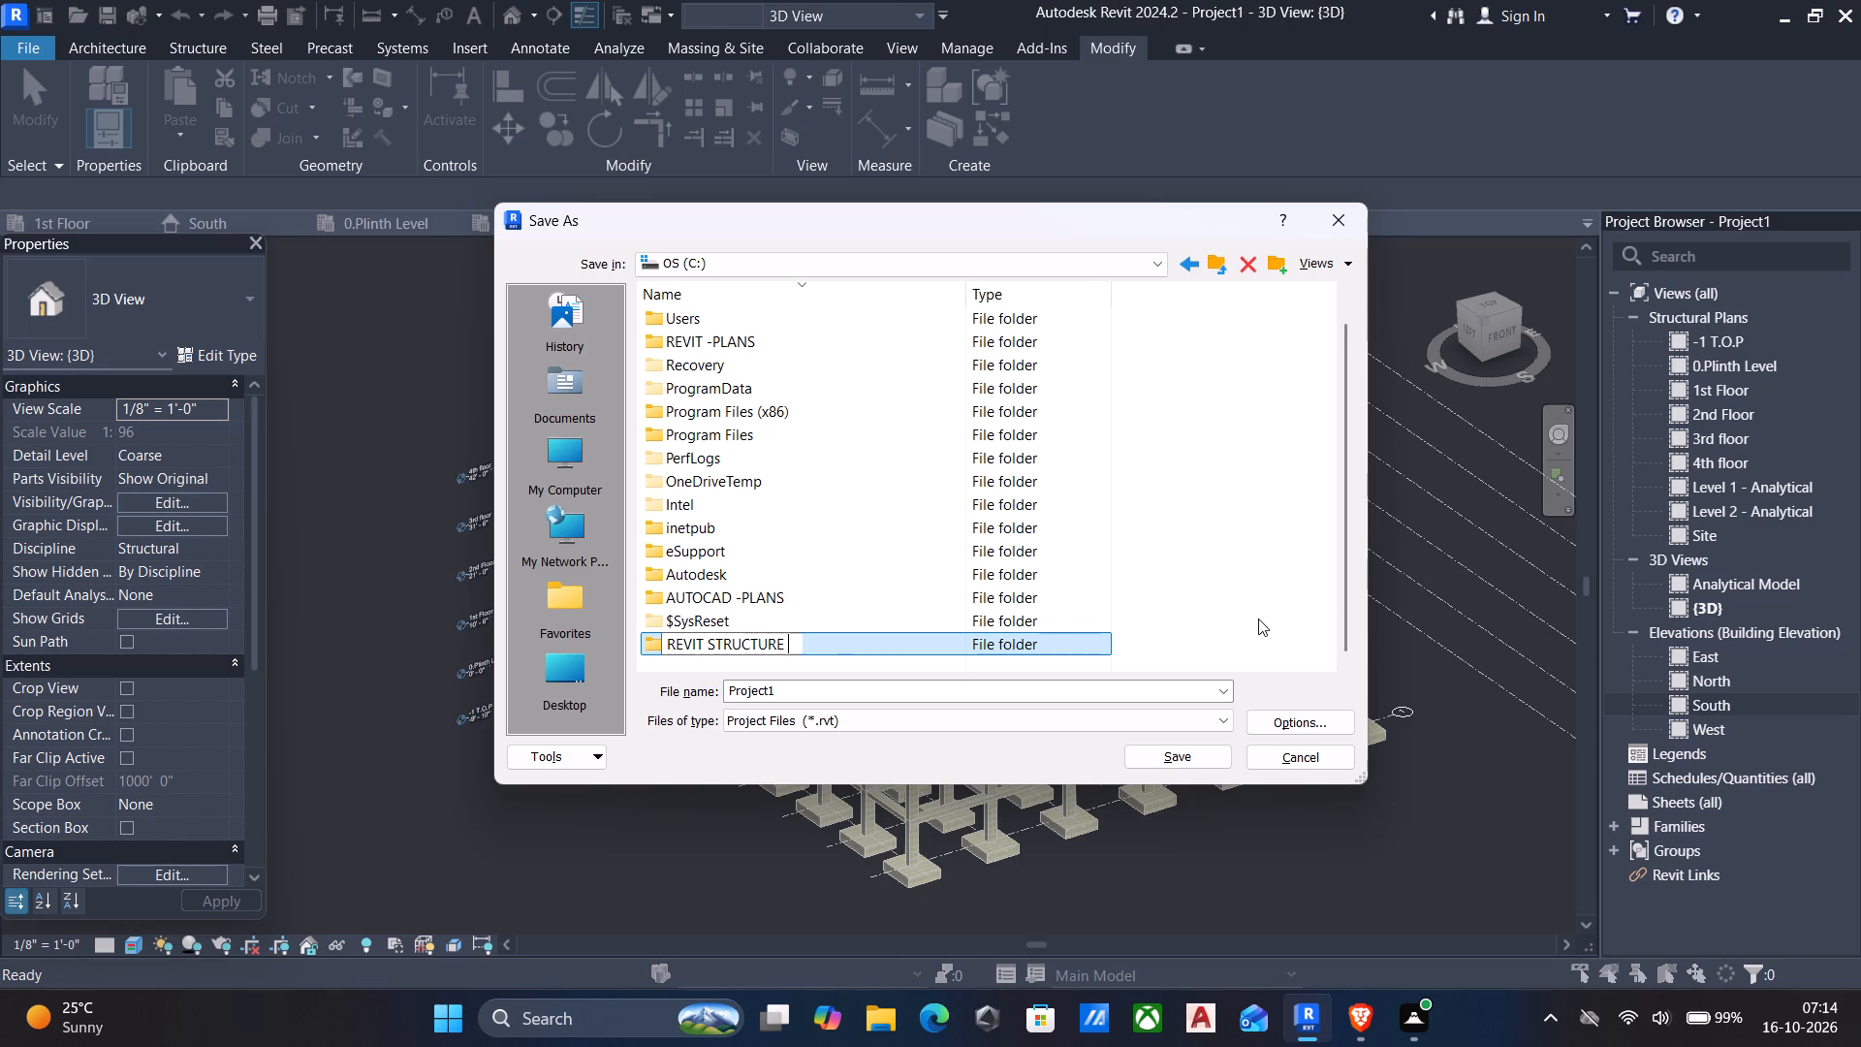
{"action": "type", "text": "PLANS"}
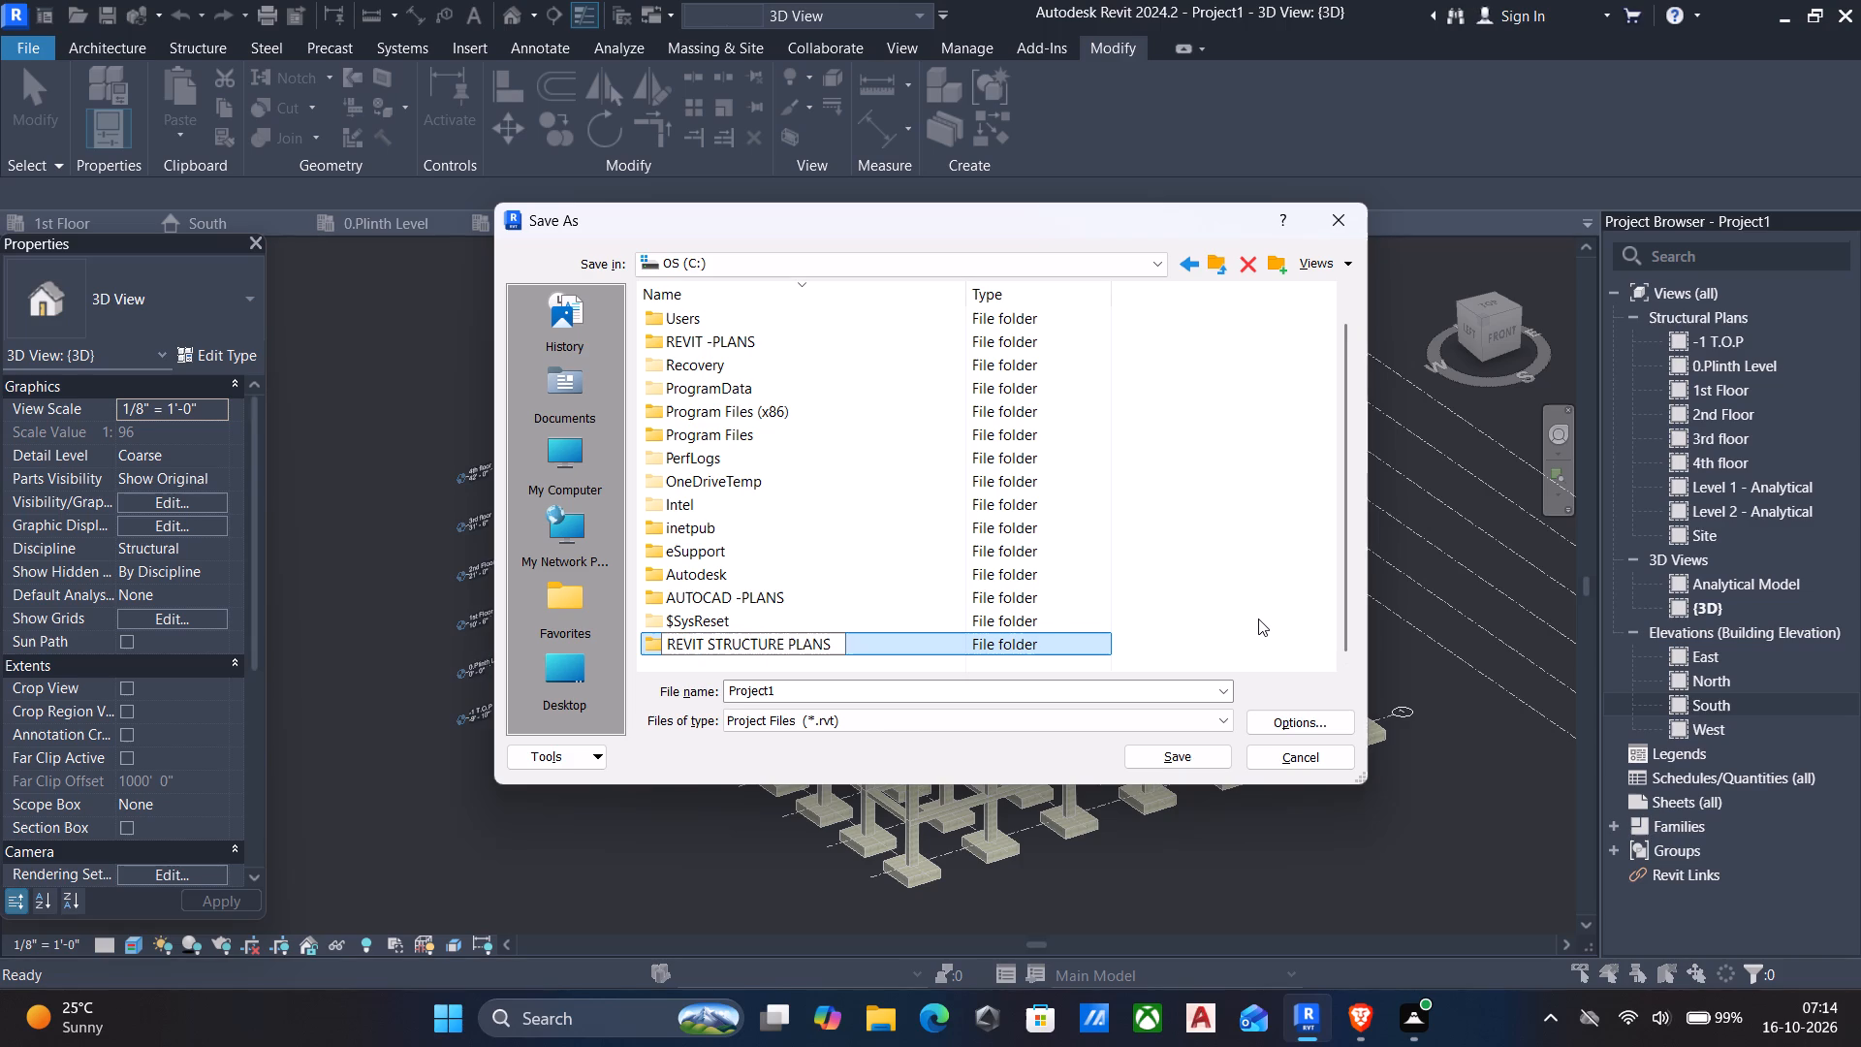
Save the project as GRIDS COLUMS BEAMS in the REVIT STRUCTURE PLANS folder.
{"action": "left_click", "coordinate": [1007, 695]}
{"action": "left_click_drag", "start_coordinate": [1007, 695], "coordinate": [741, 692]}
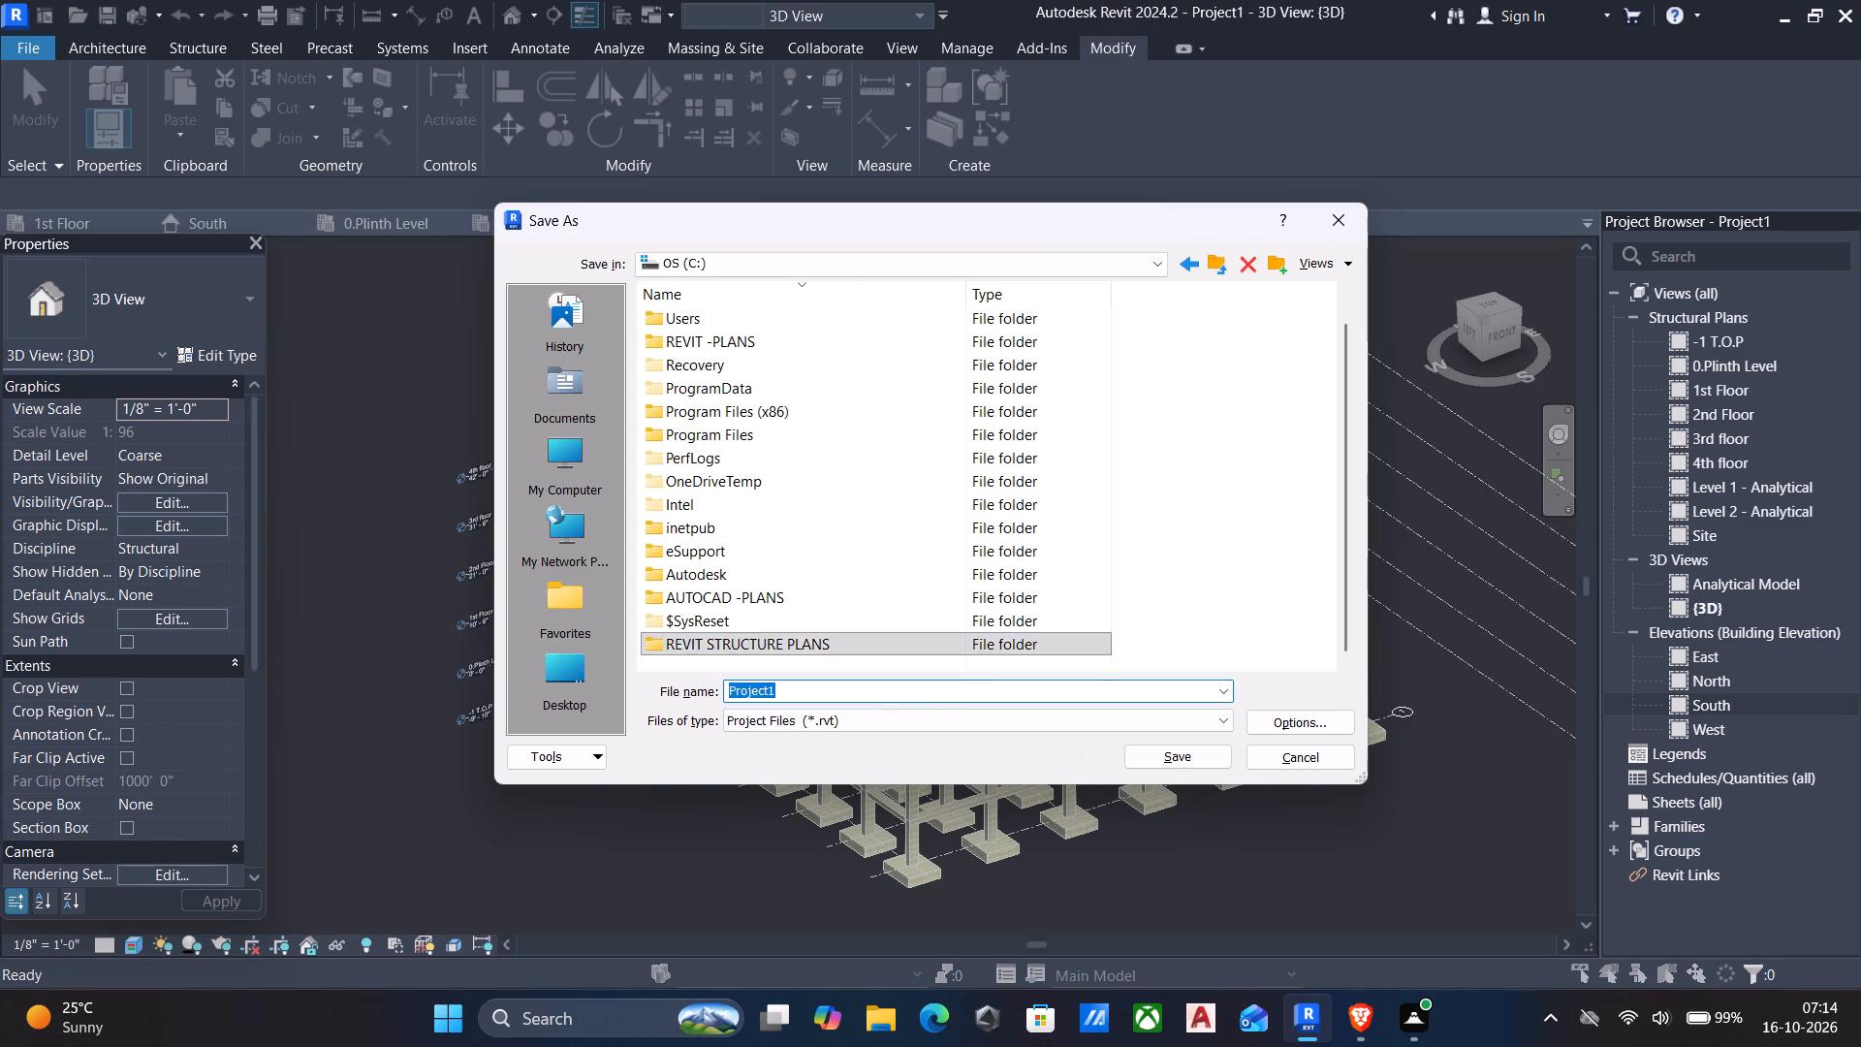
{"action": "key", "text": "BackSpace"}
{"action": "type", "text": "GRIDS"}
{"action": "key", "text": "space"}
{"action": "type", "text": "COLUMS"}
{"action": "key", "text": "space"}
{"action": "type", "text": "BEAMS"}
{"action": "double_click", "coordinate": [658, 650]}
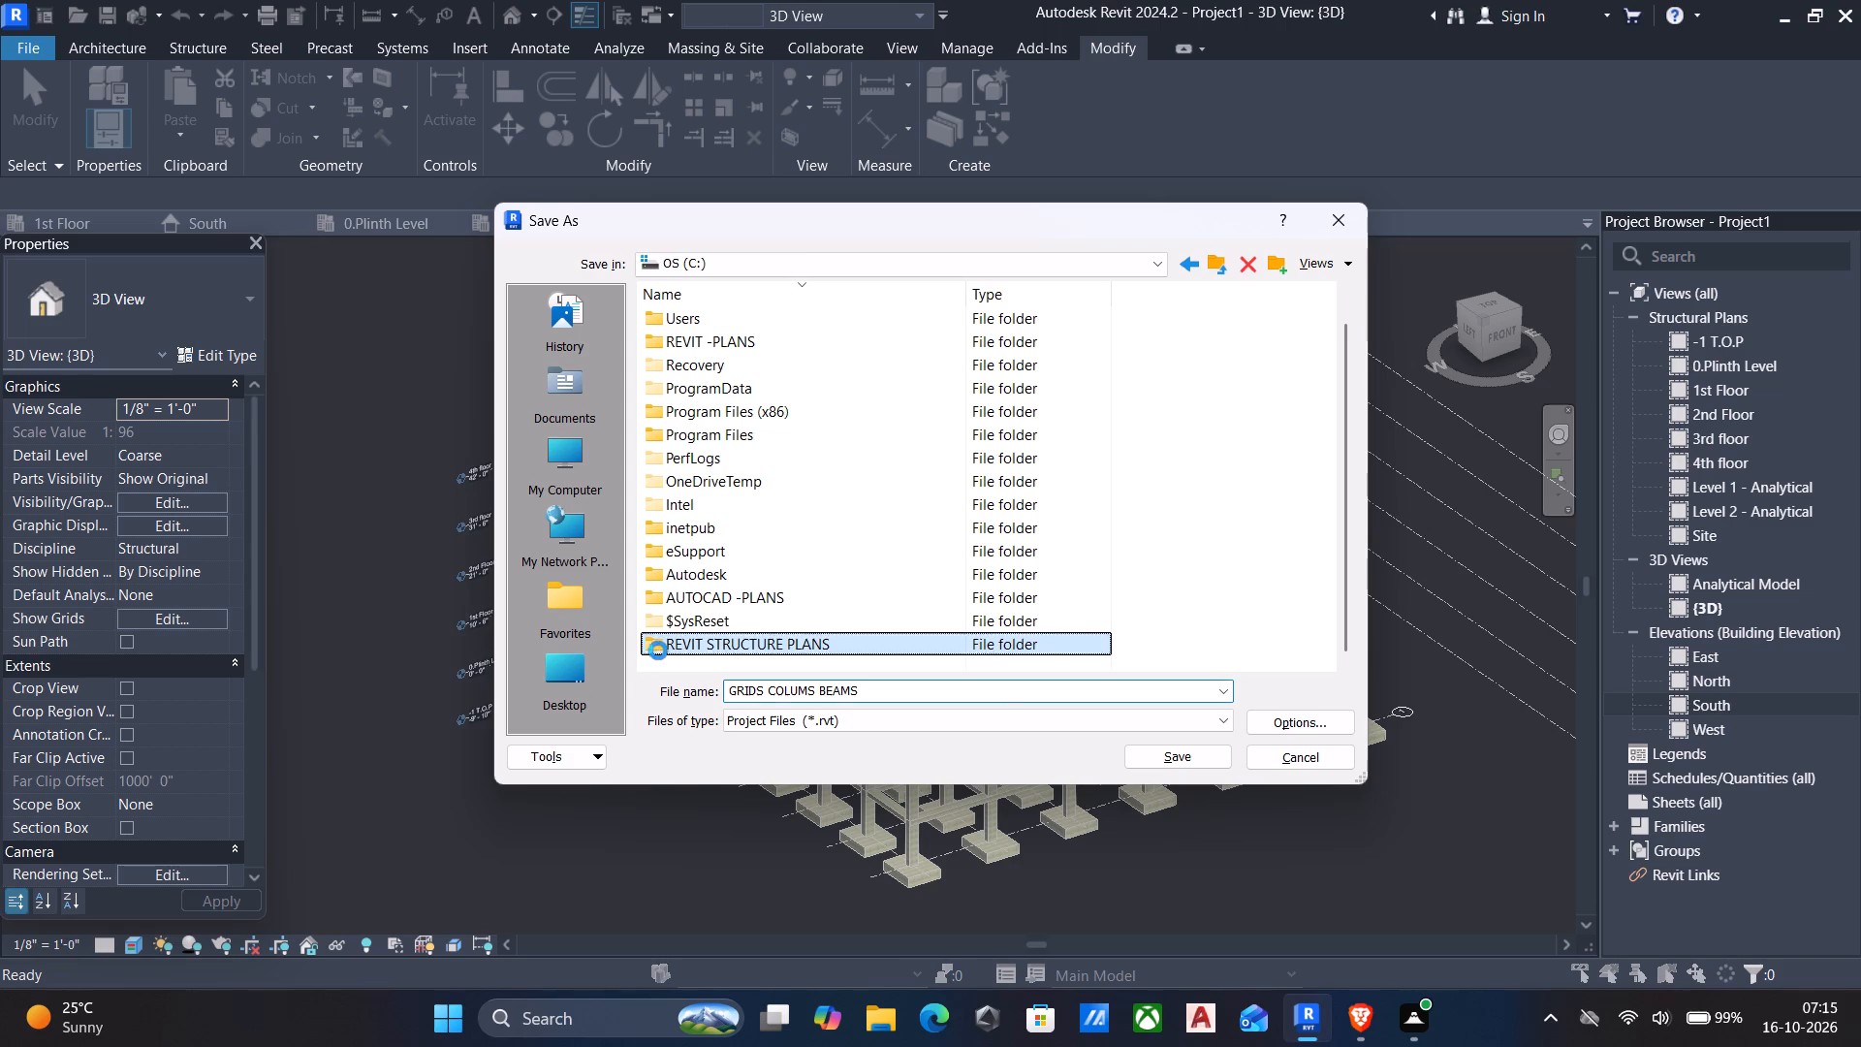
{"action": "left_click", "coordinate": [1204, 754]}
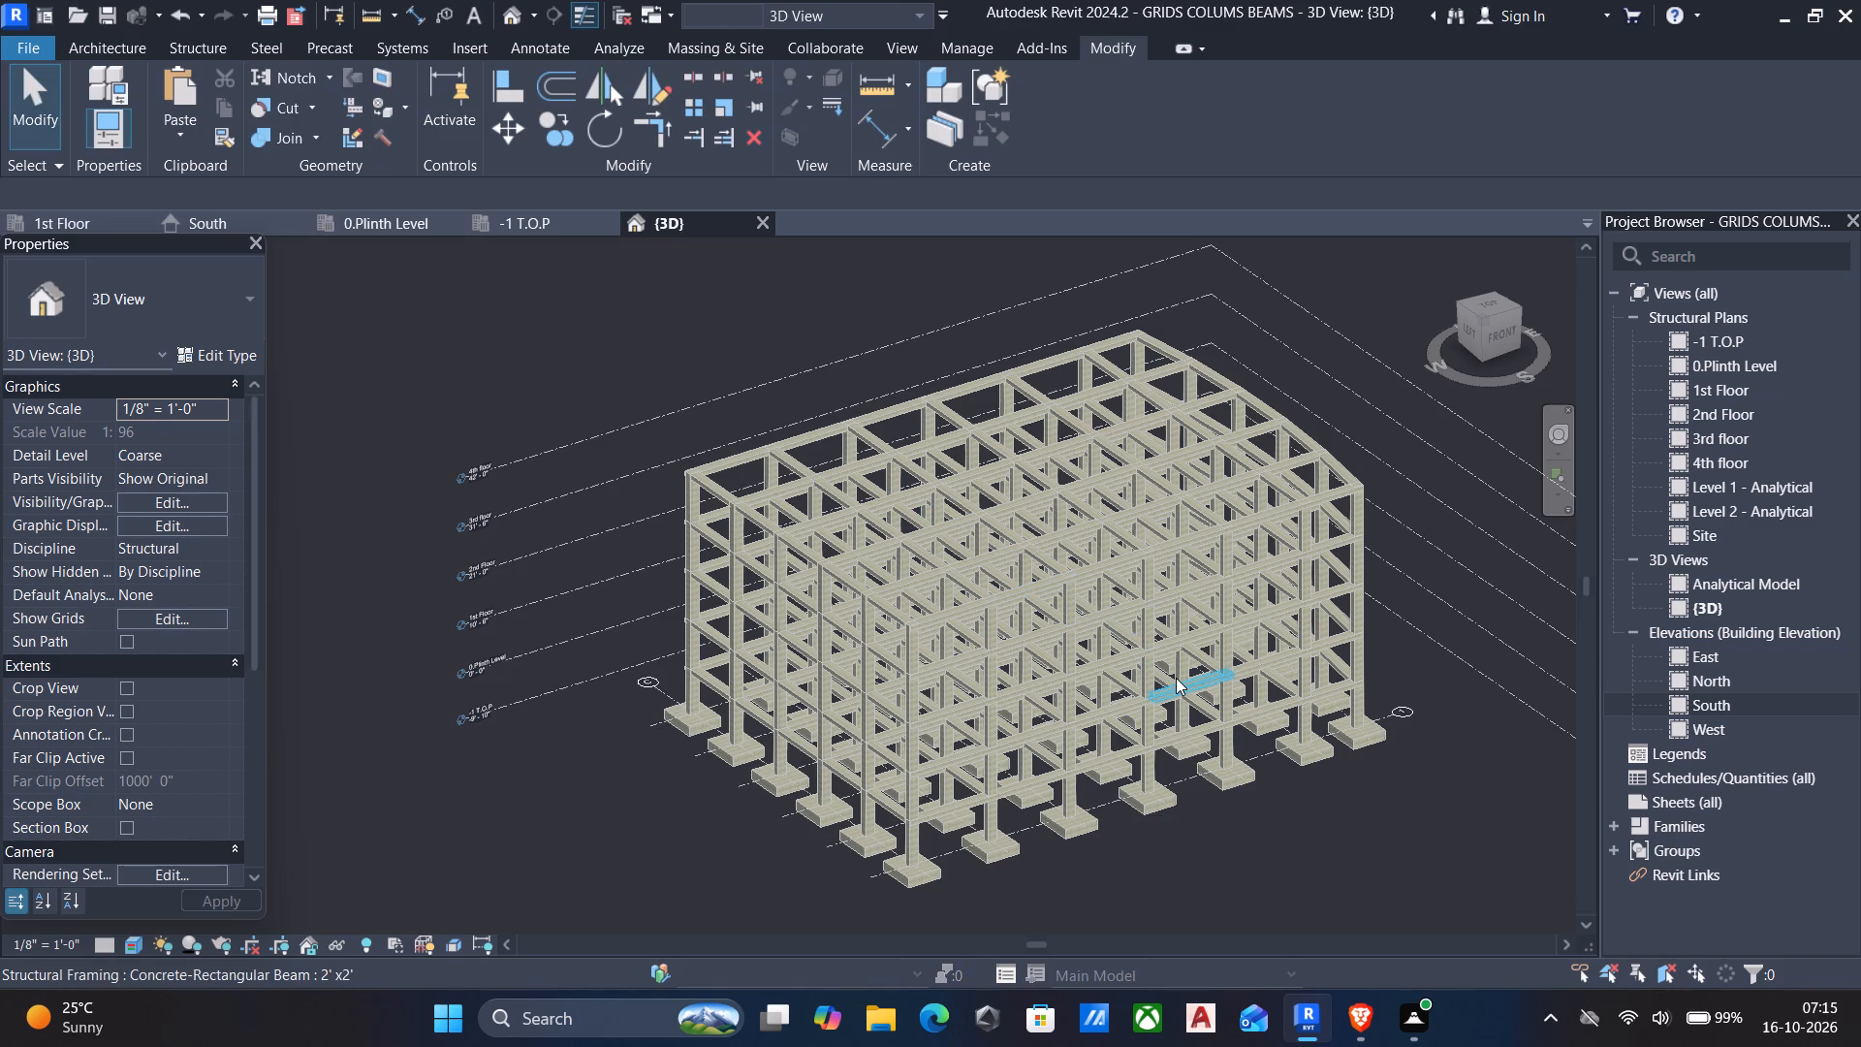
Set the print range to the visible portion of the current window, preview the 3D view's print, and close the preview.
{"action": "key", "text": "ctrl+p"}
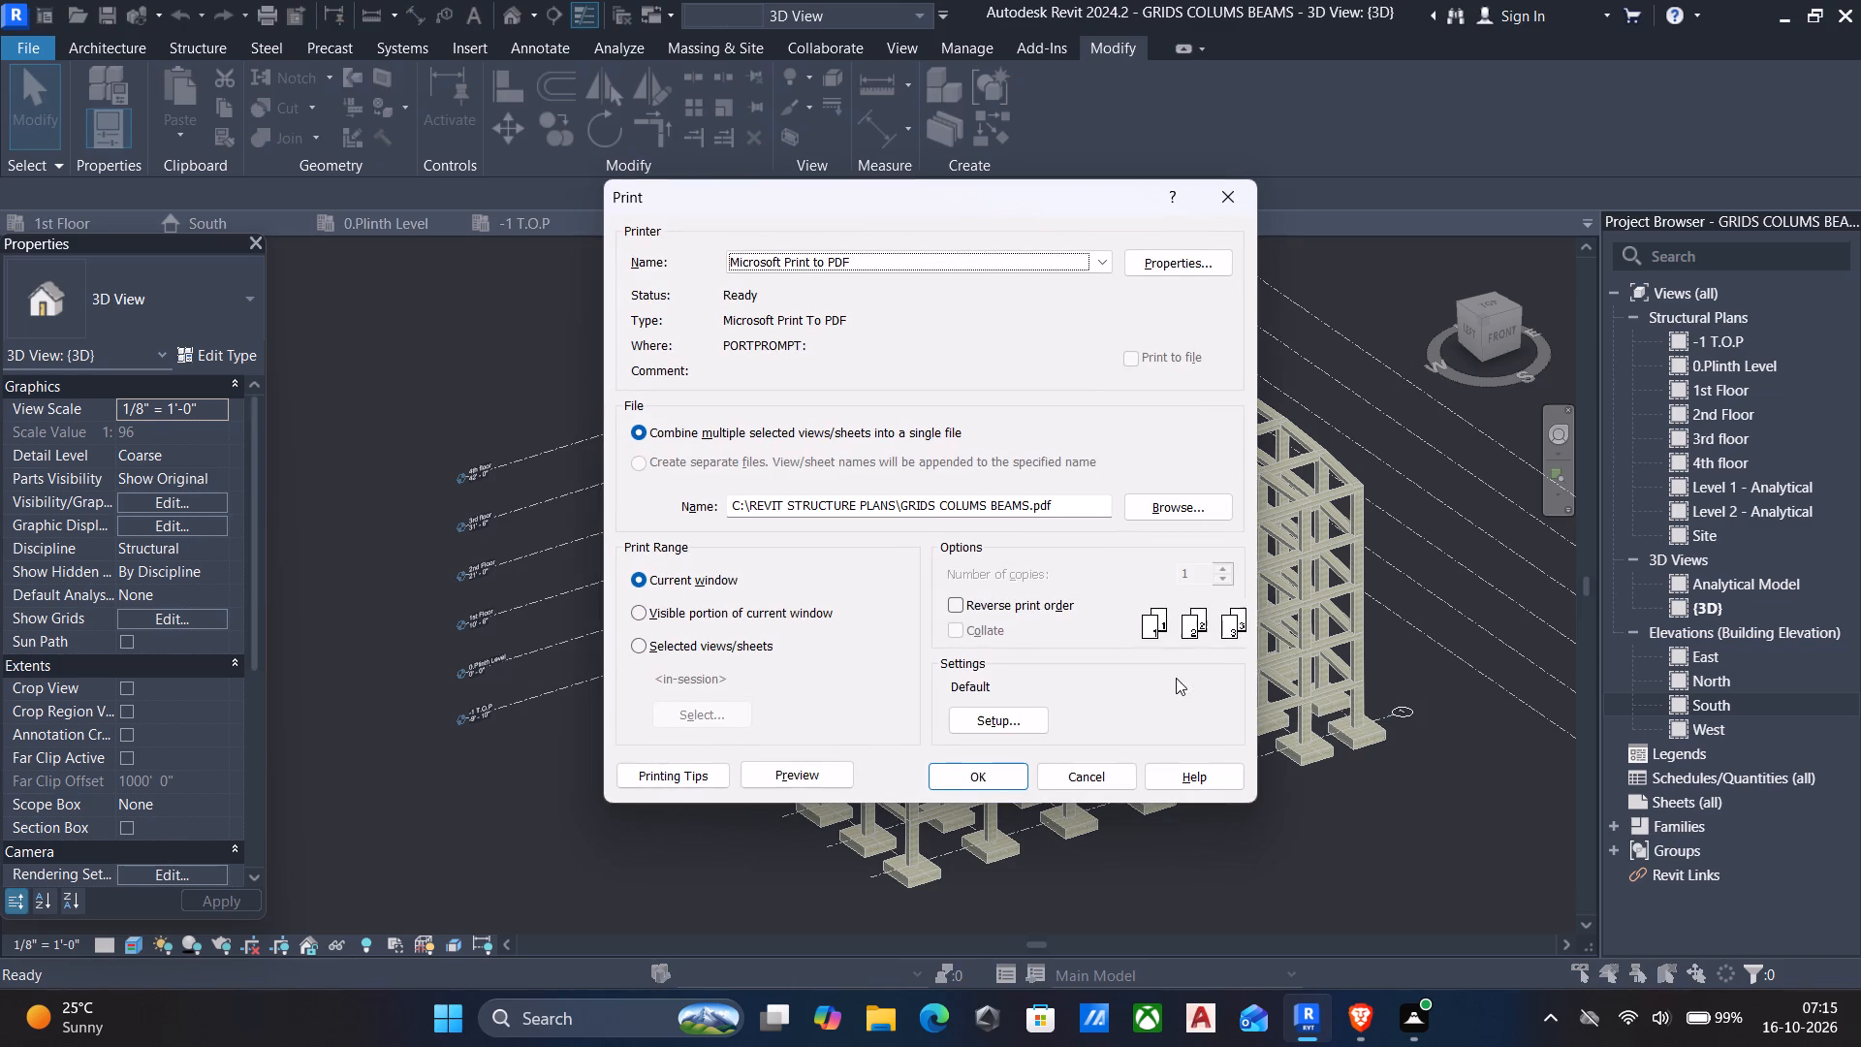
{"action": "left_click", "coordinate": [670, 601]}
{"action": "left_click", "coordinate": [667, 613]}
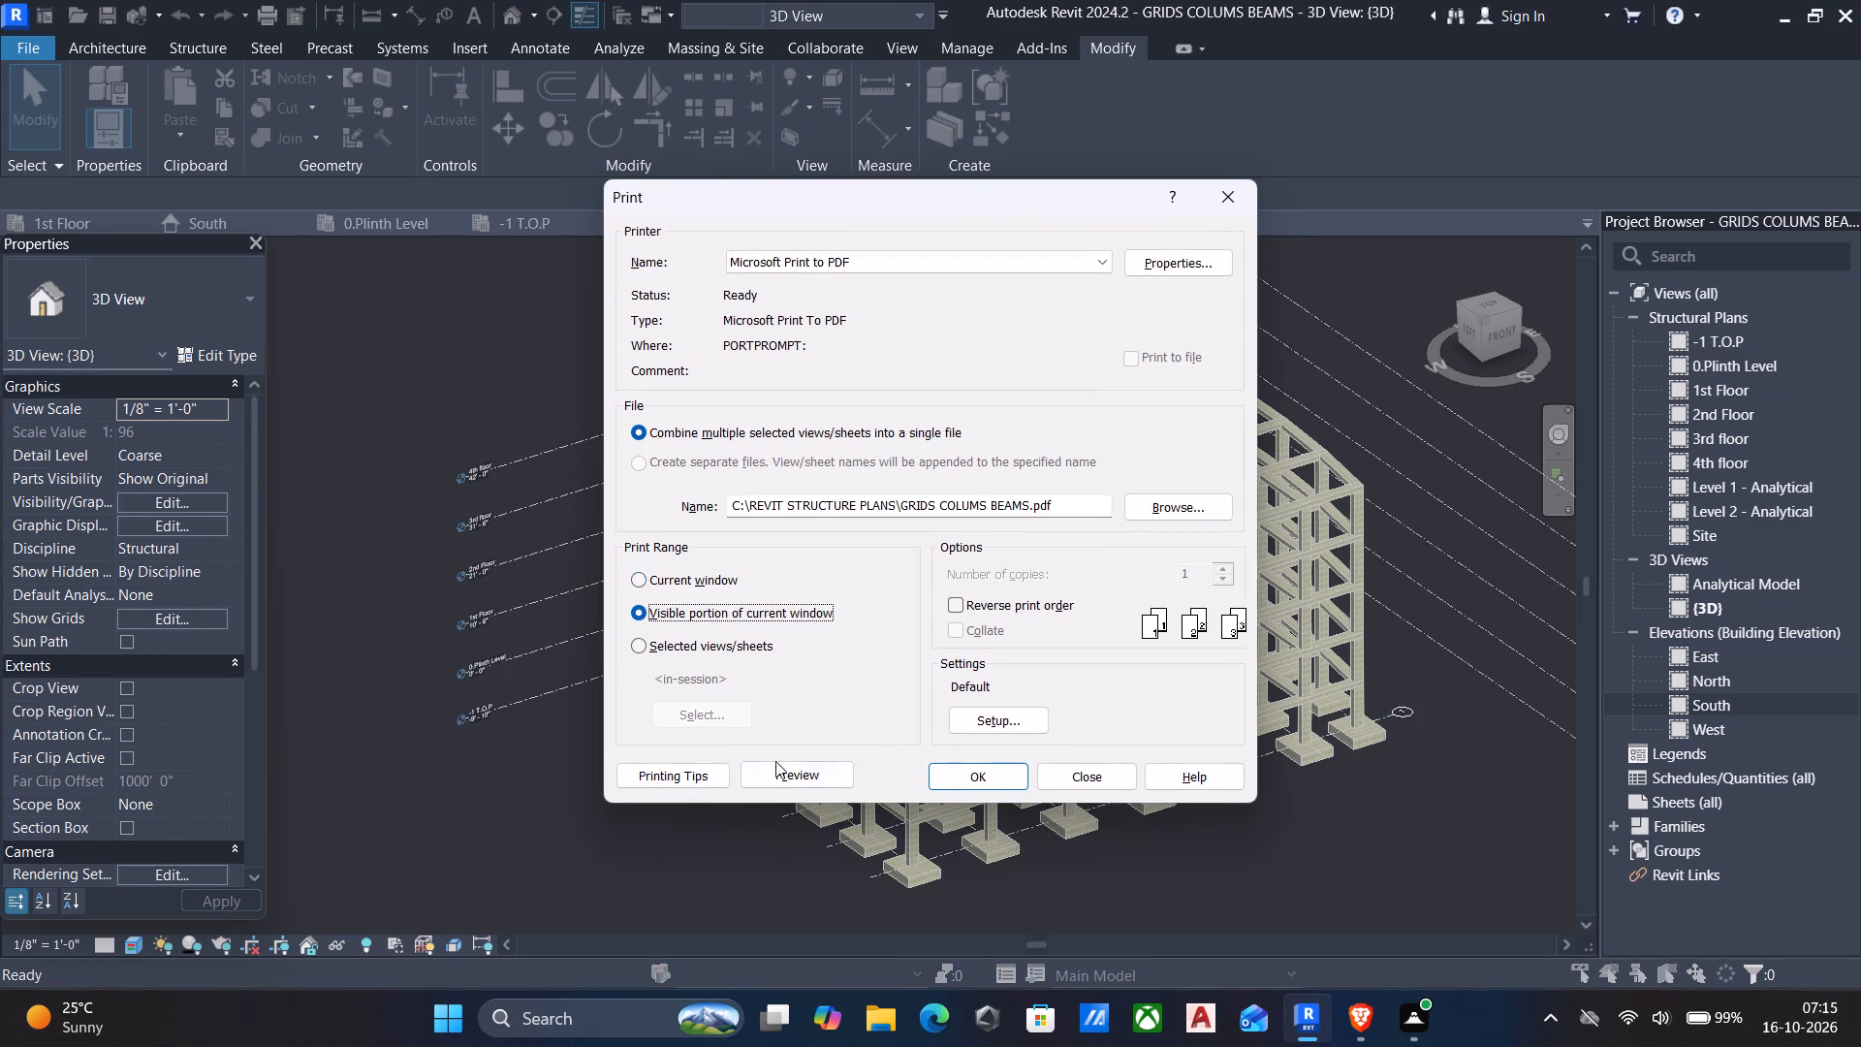
{"action": "left_click", "coordinate": [822, 777]}
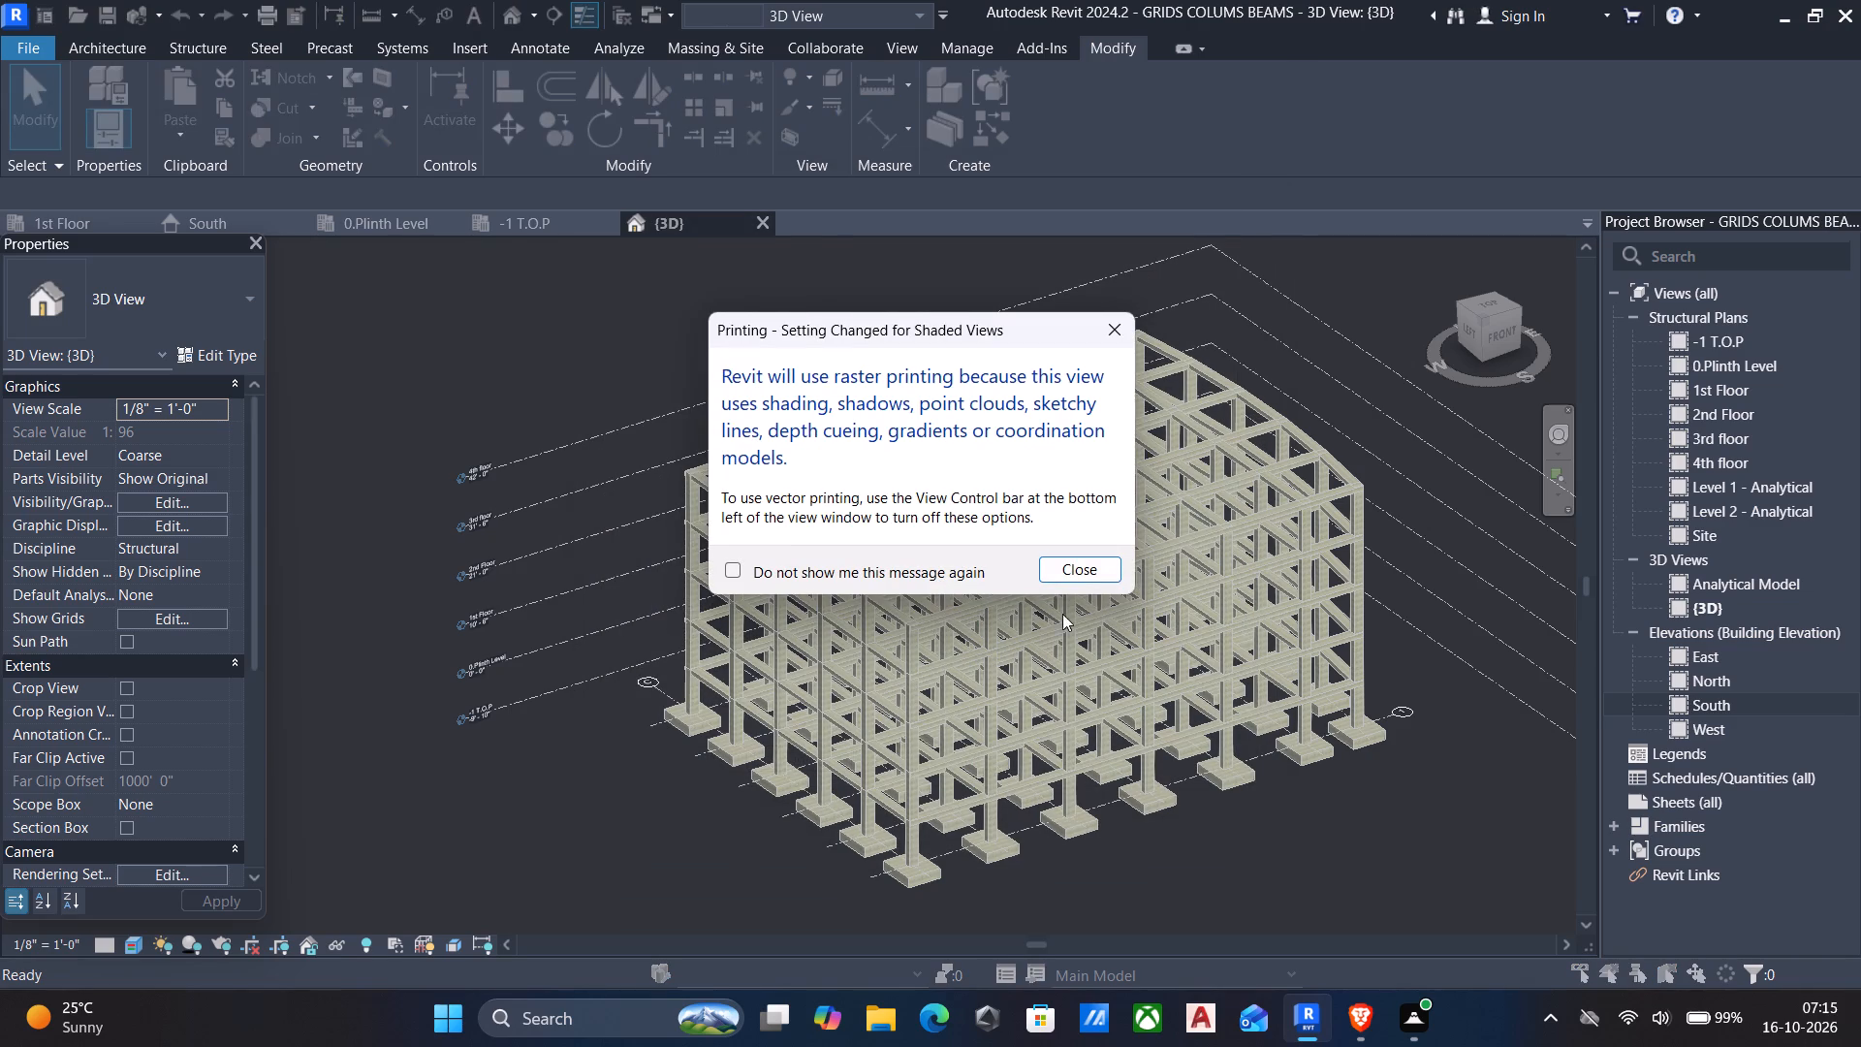
{"action": "left_click", "coordinate": [1089, 565]}
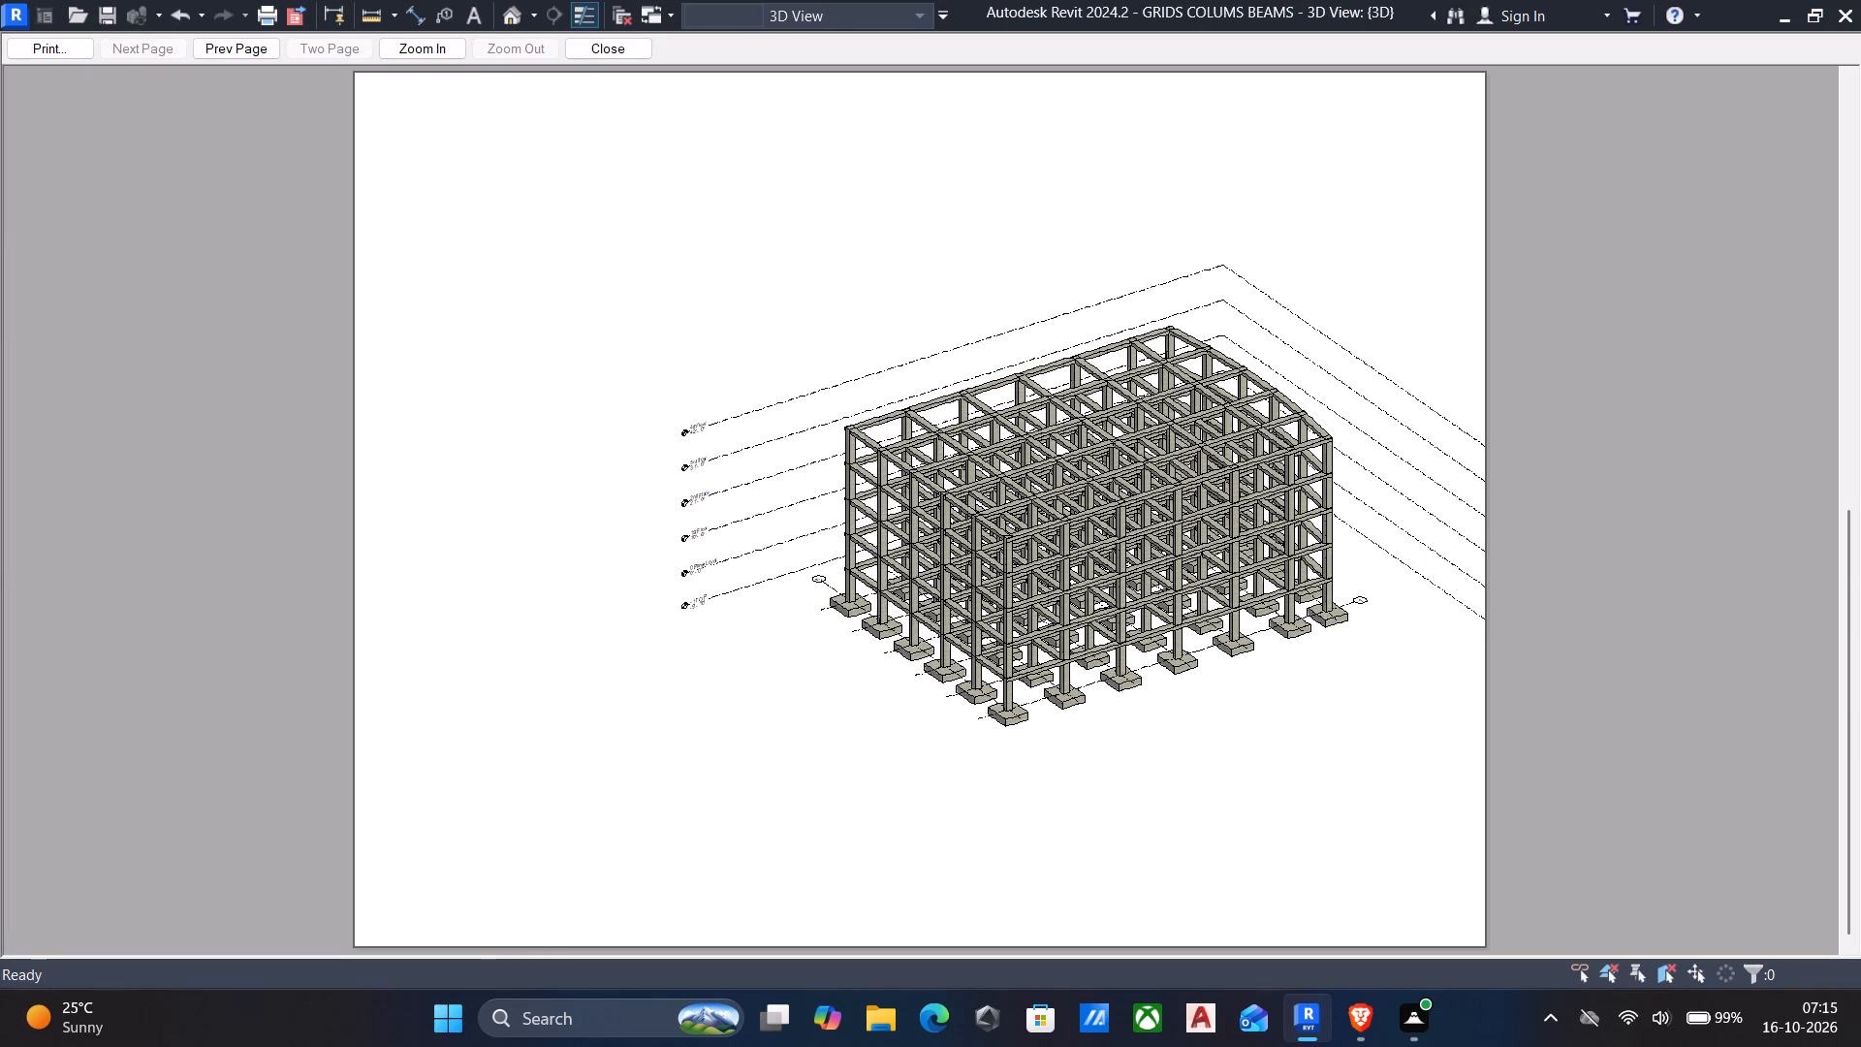
{"action": "left_click", "coordinate": [593, 40]}
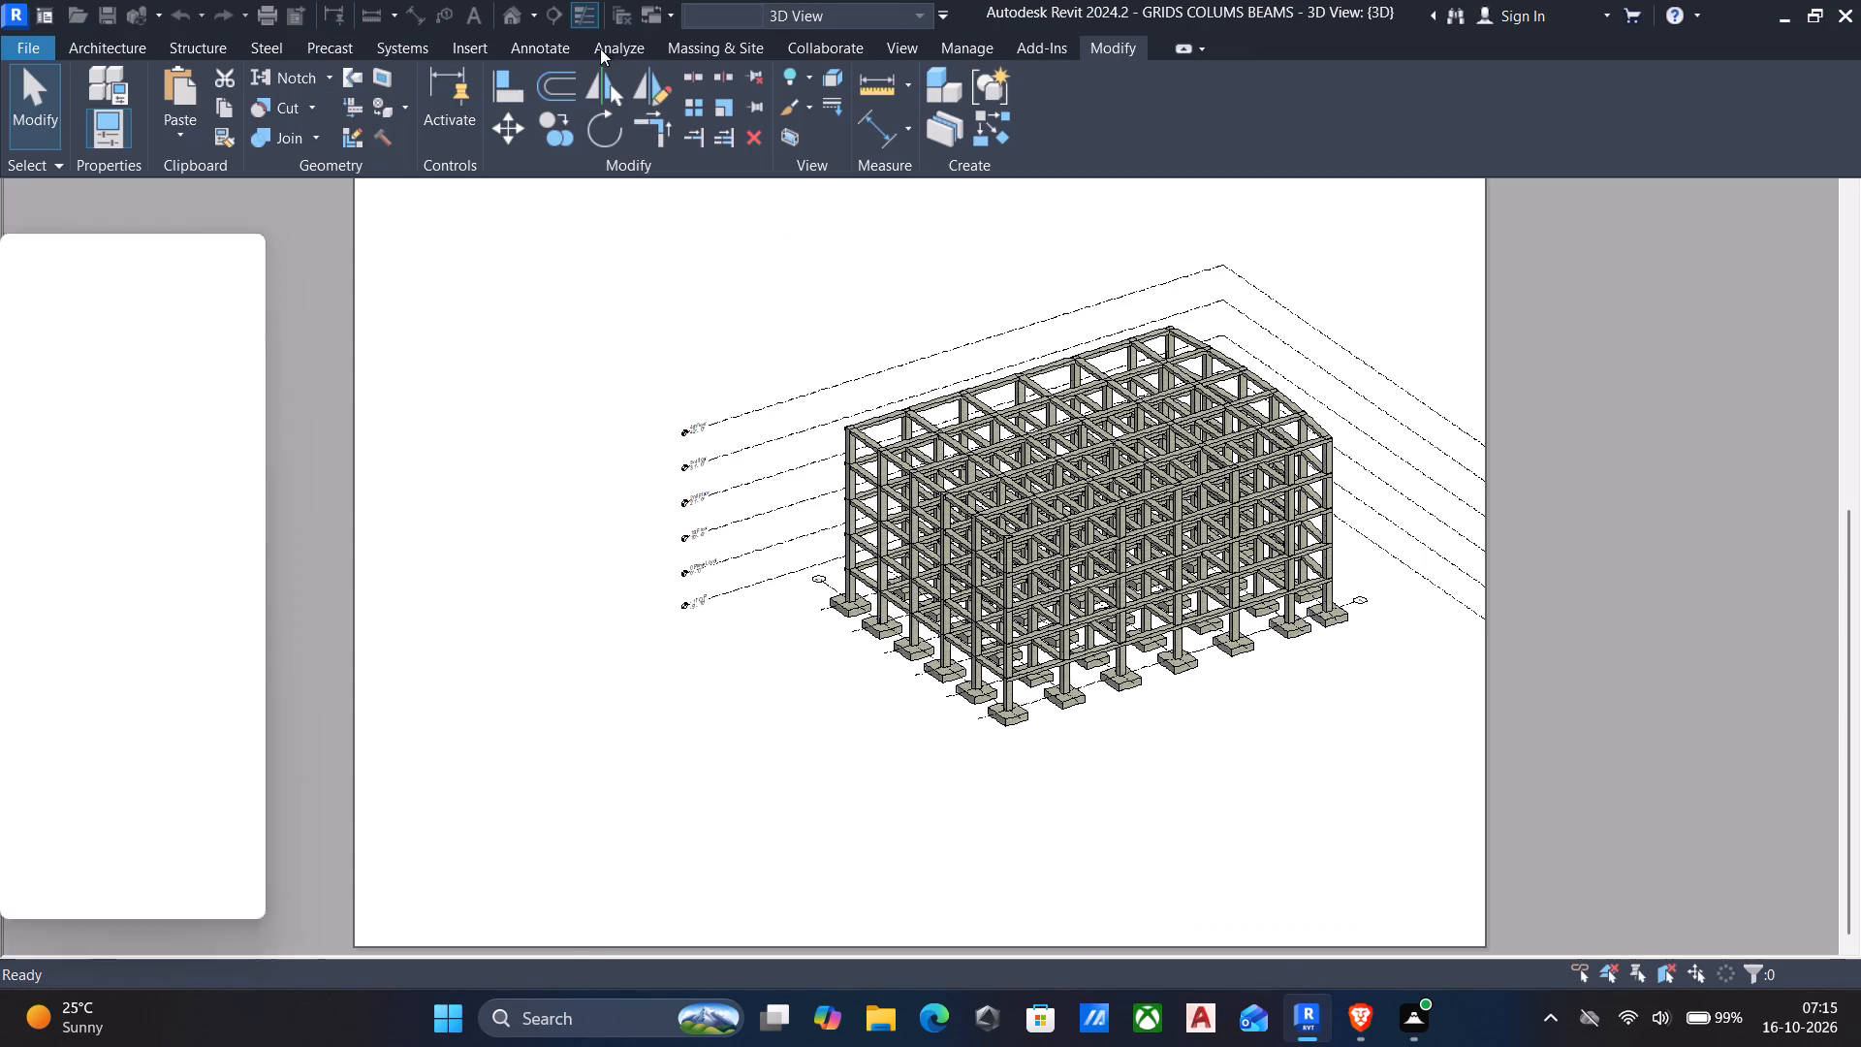
Print the 3D view with Microsoft Print to PDF, saving it as GRIDS COLUMN BEAMS in the C: drive's REVIT STRUCTURE PLANS folder.
{"action": "key", "text": "ctrl+p"}
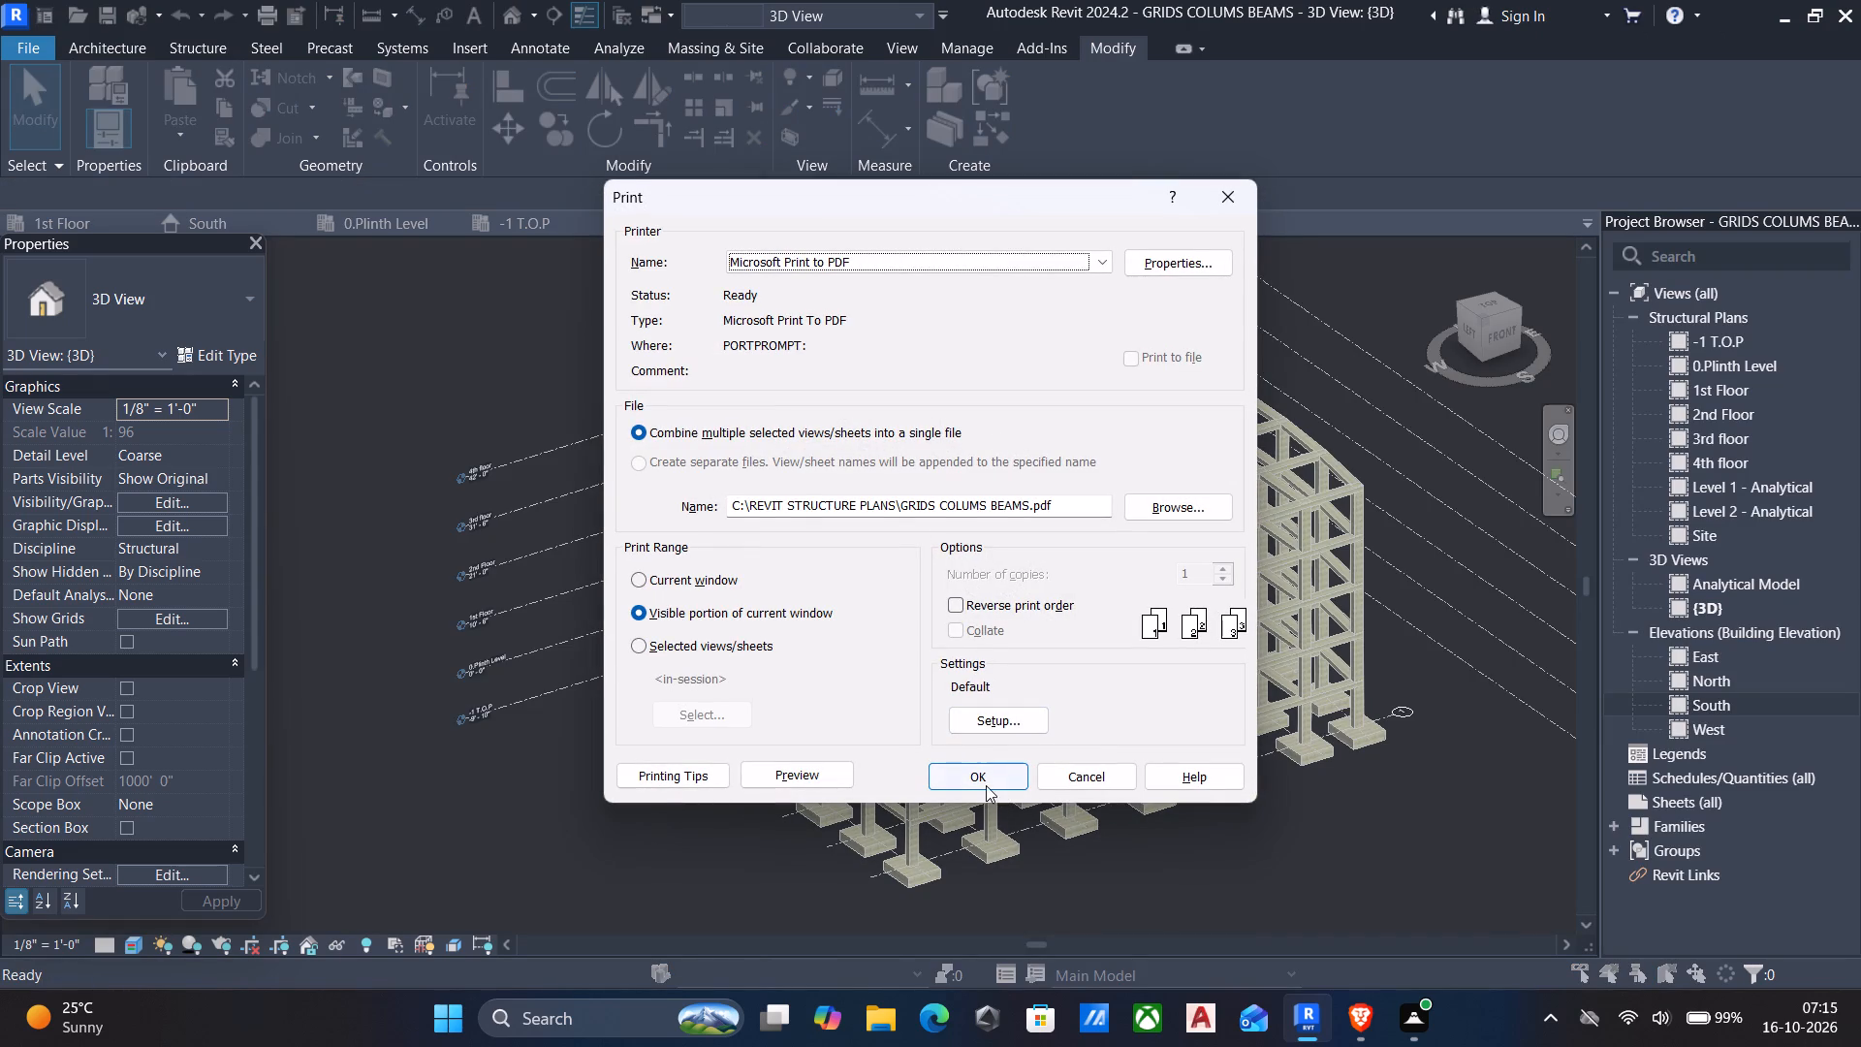
{"action": "left_click", "coordinate": [985, 783]}
{"action": "left_click", "coordinate": [1102, 567]}
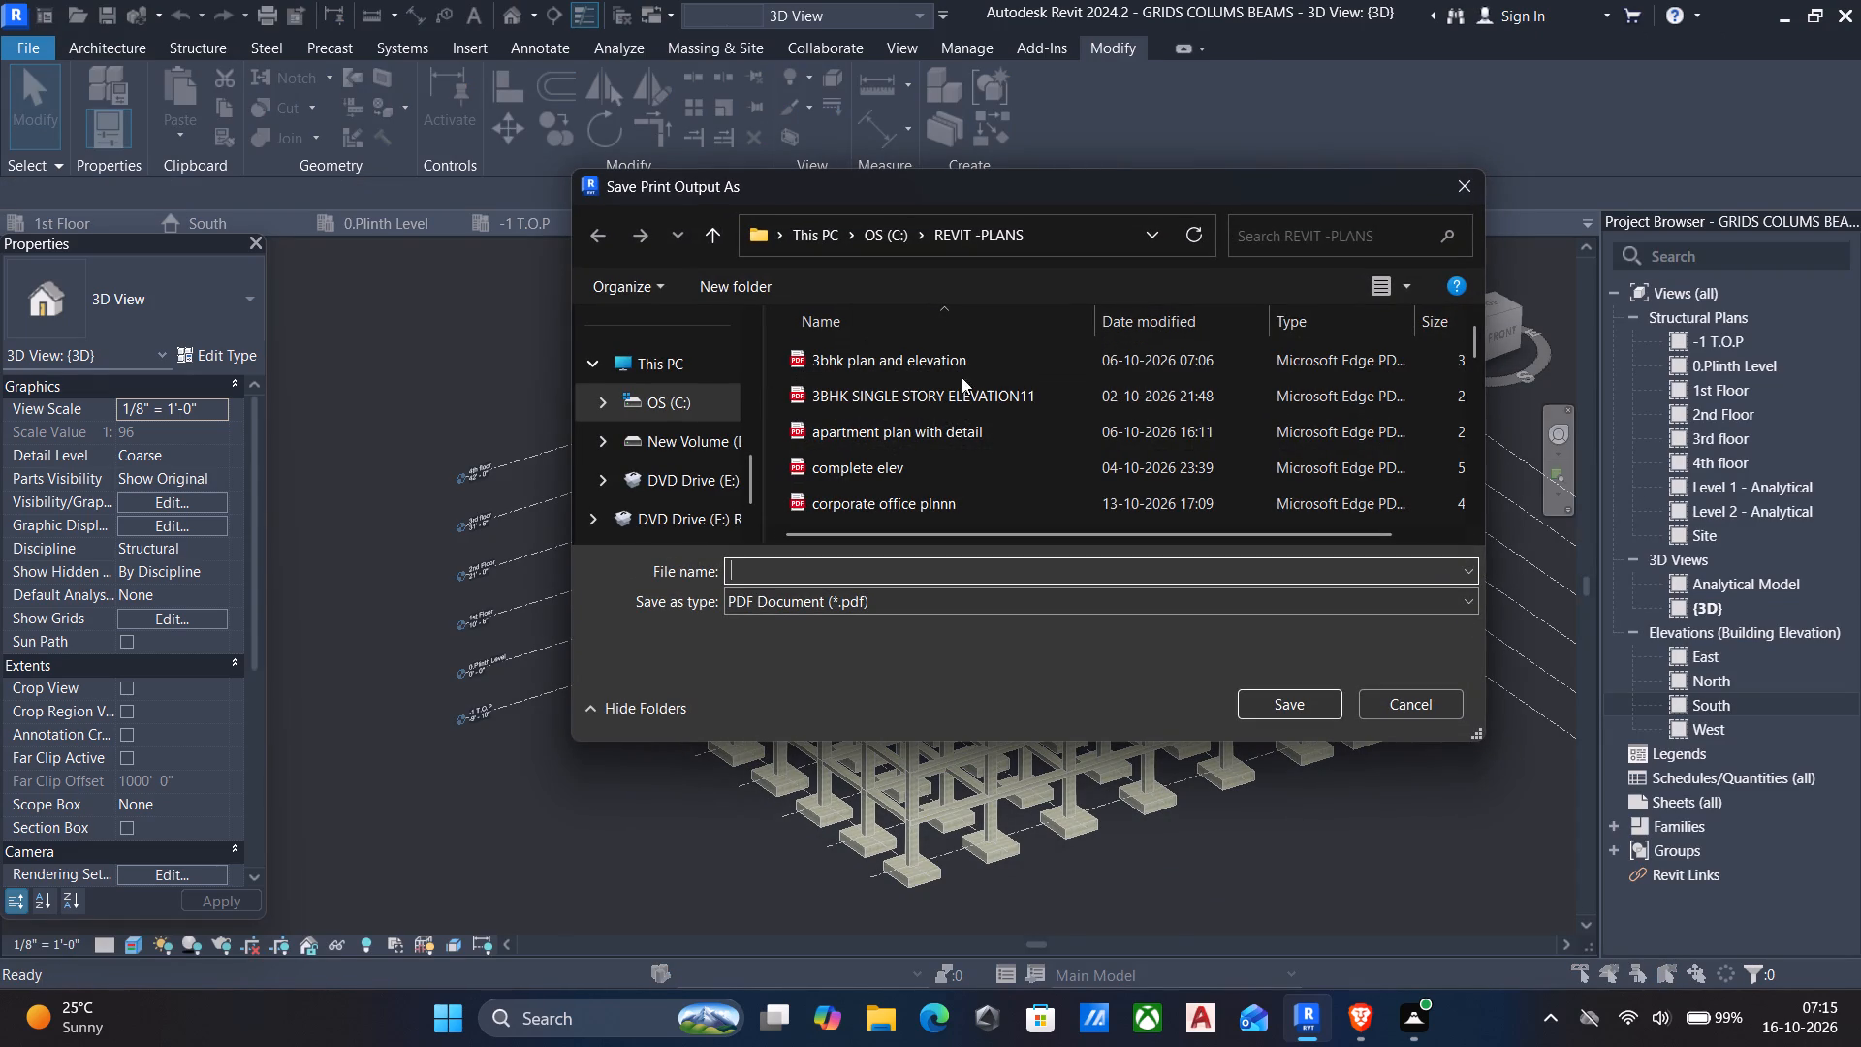
{"action": "scroll", "coordinate": [950, 388], "scroll_direction": "down", "scroll_amount": 6}
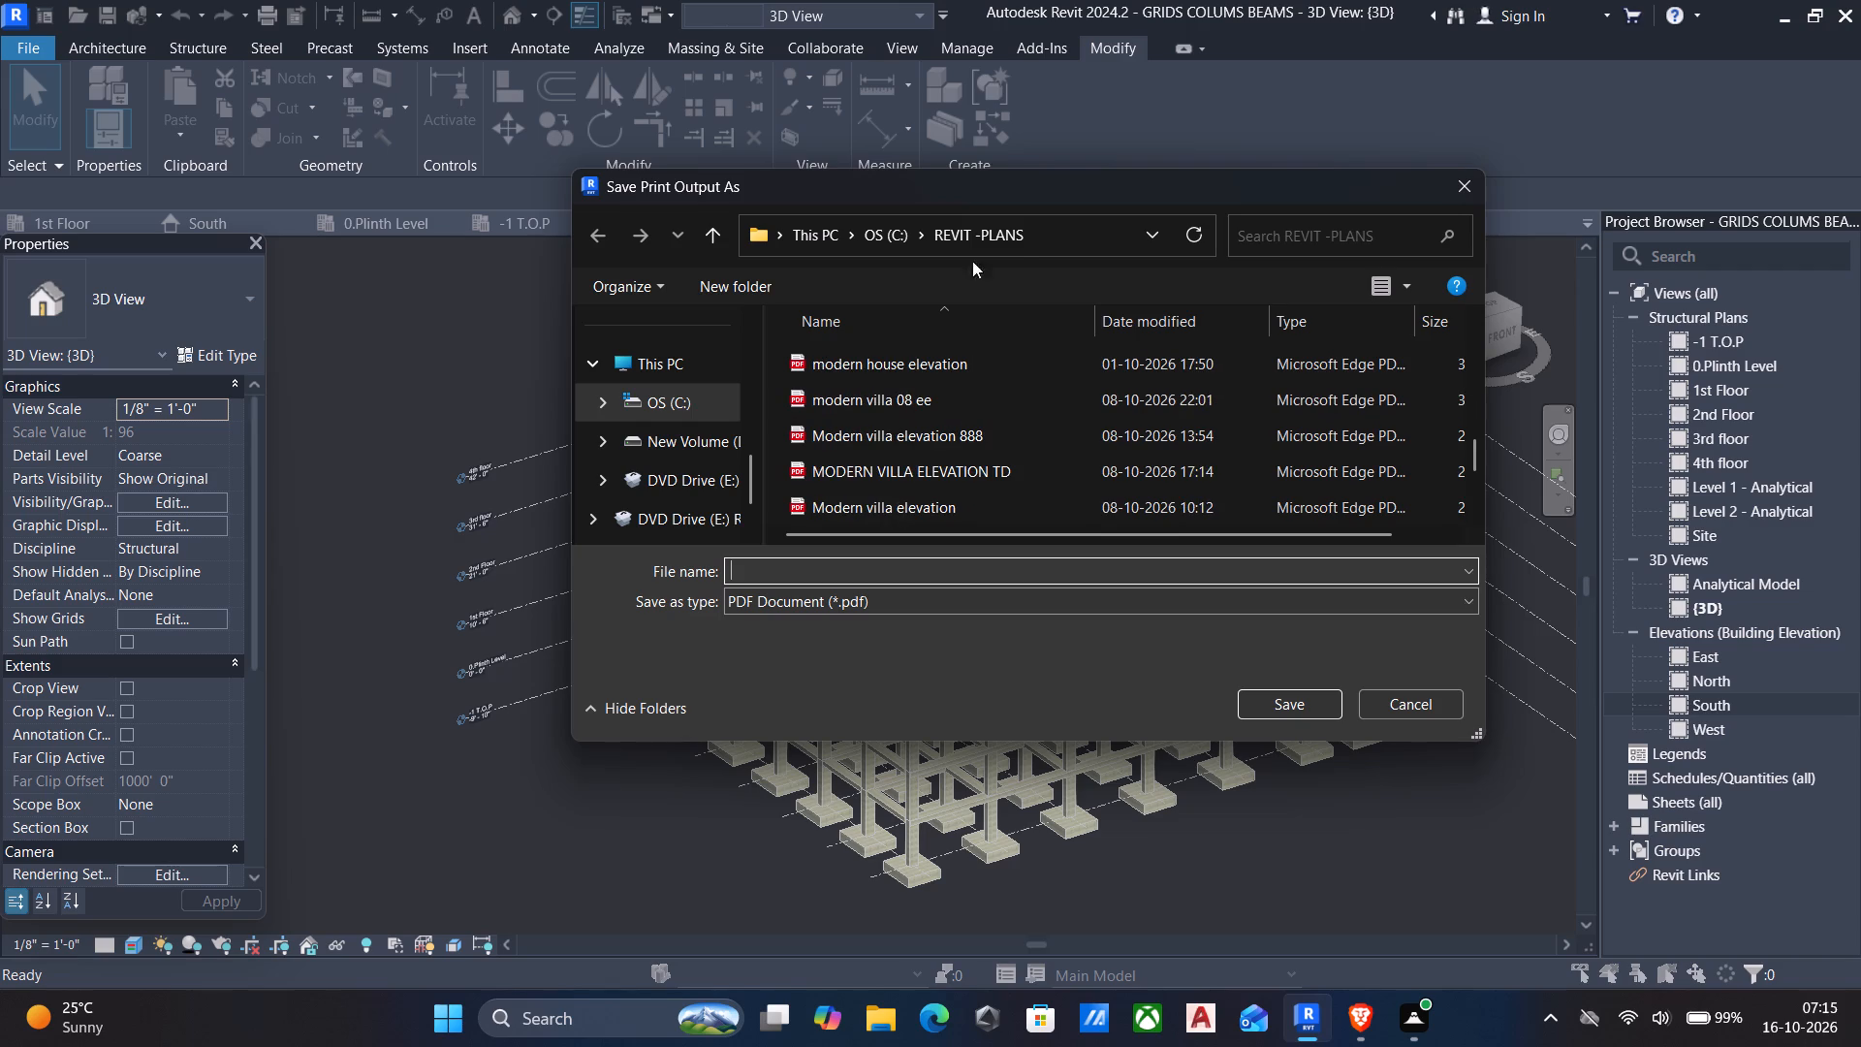
{"action": "left_click", "coordinate": [1001, 228]}
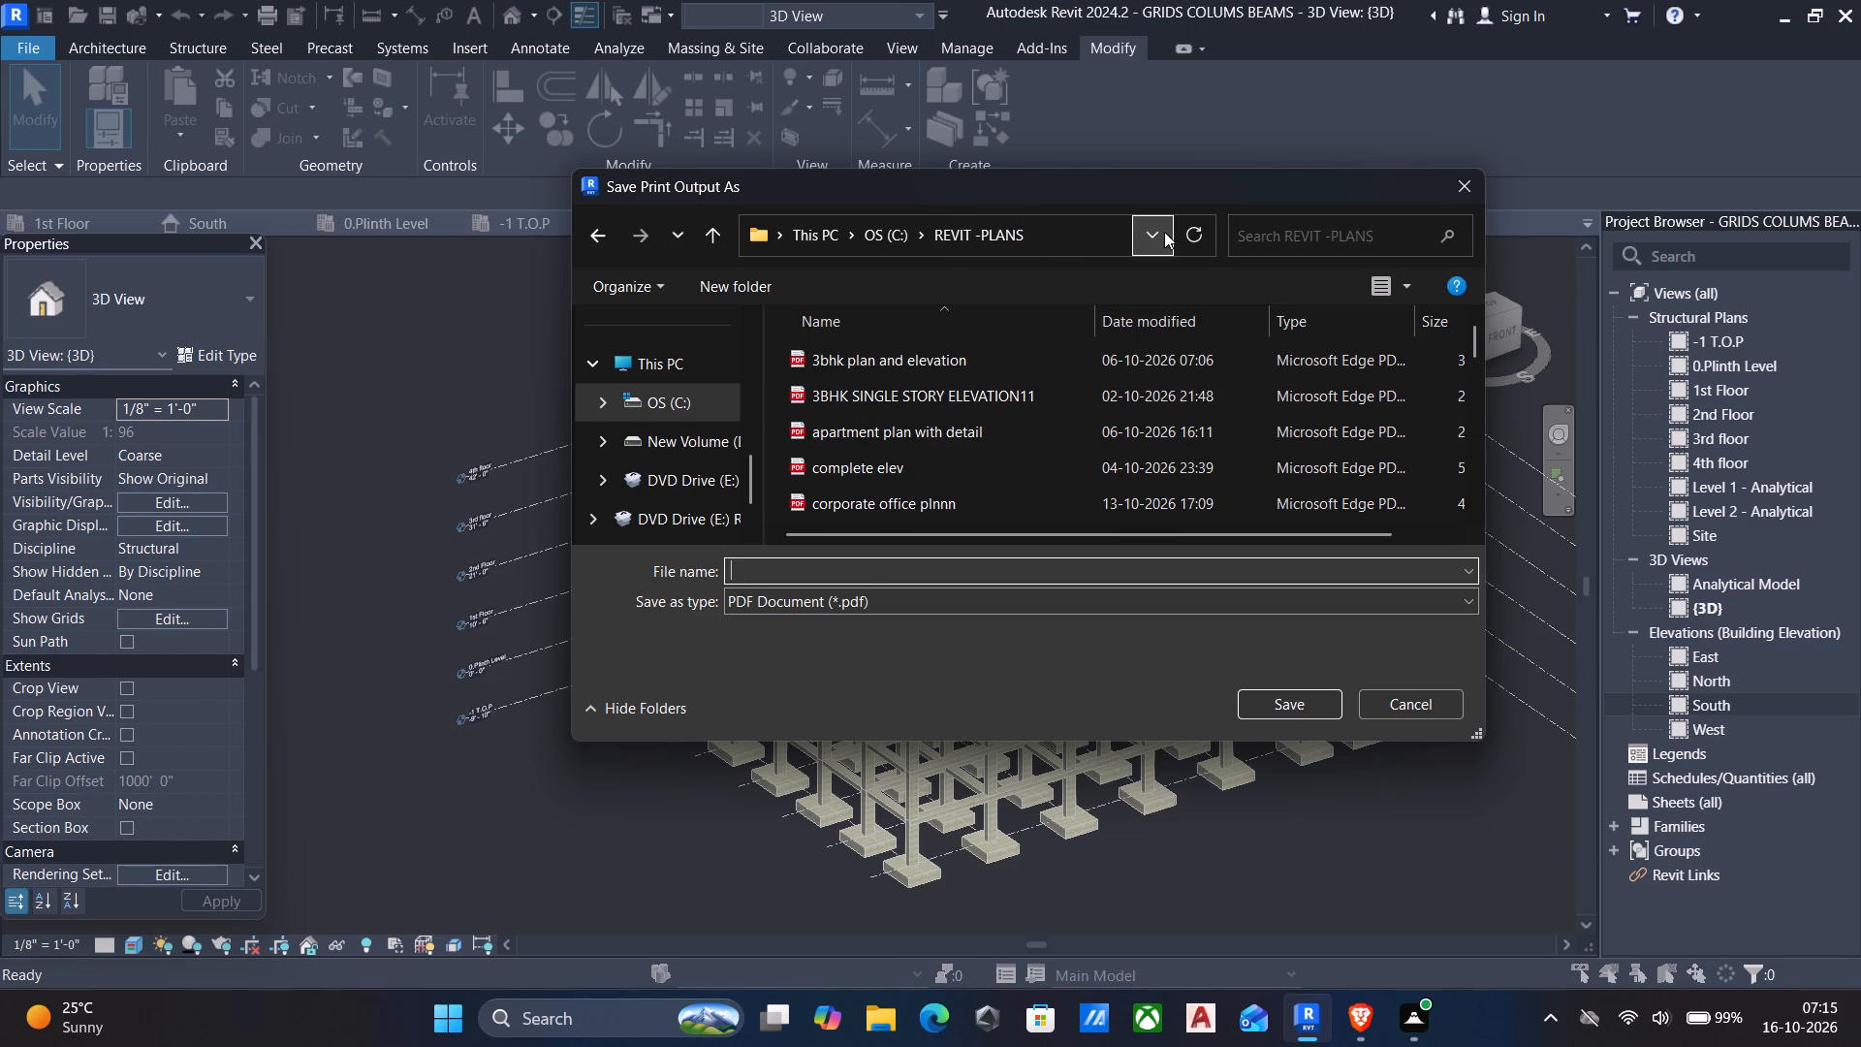
{"action": "left_click", "coordinate": [918, 233]}
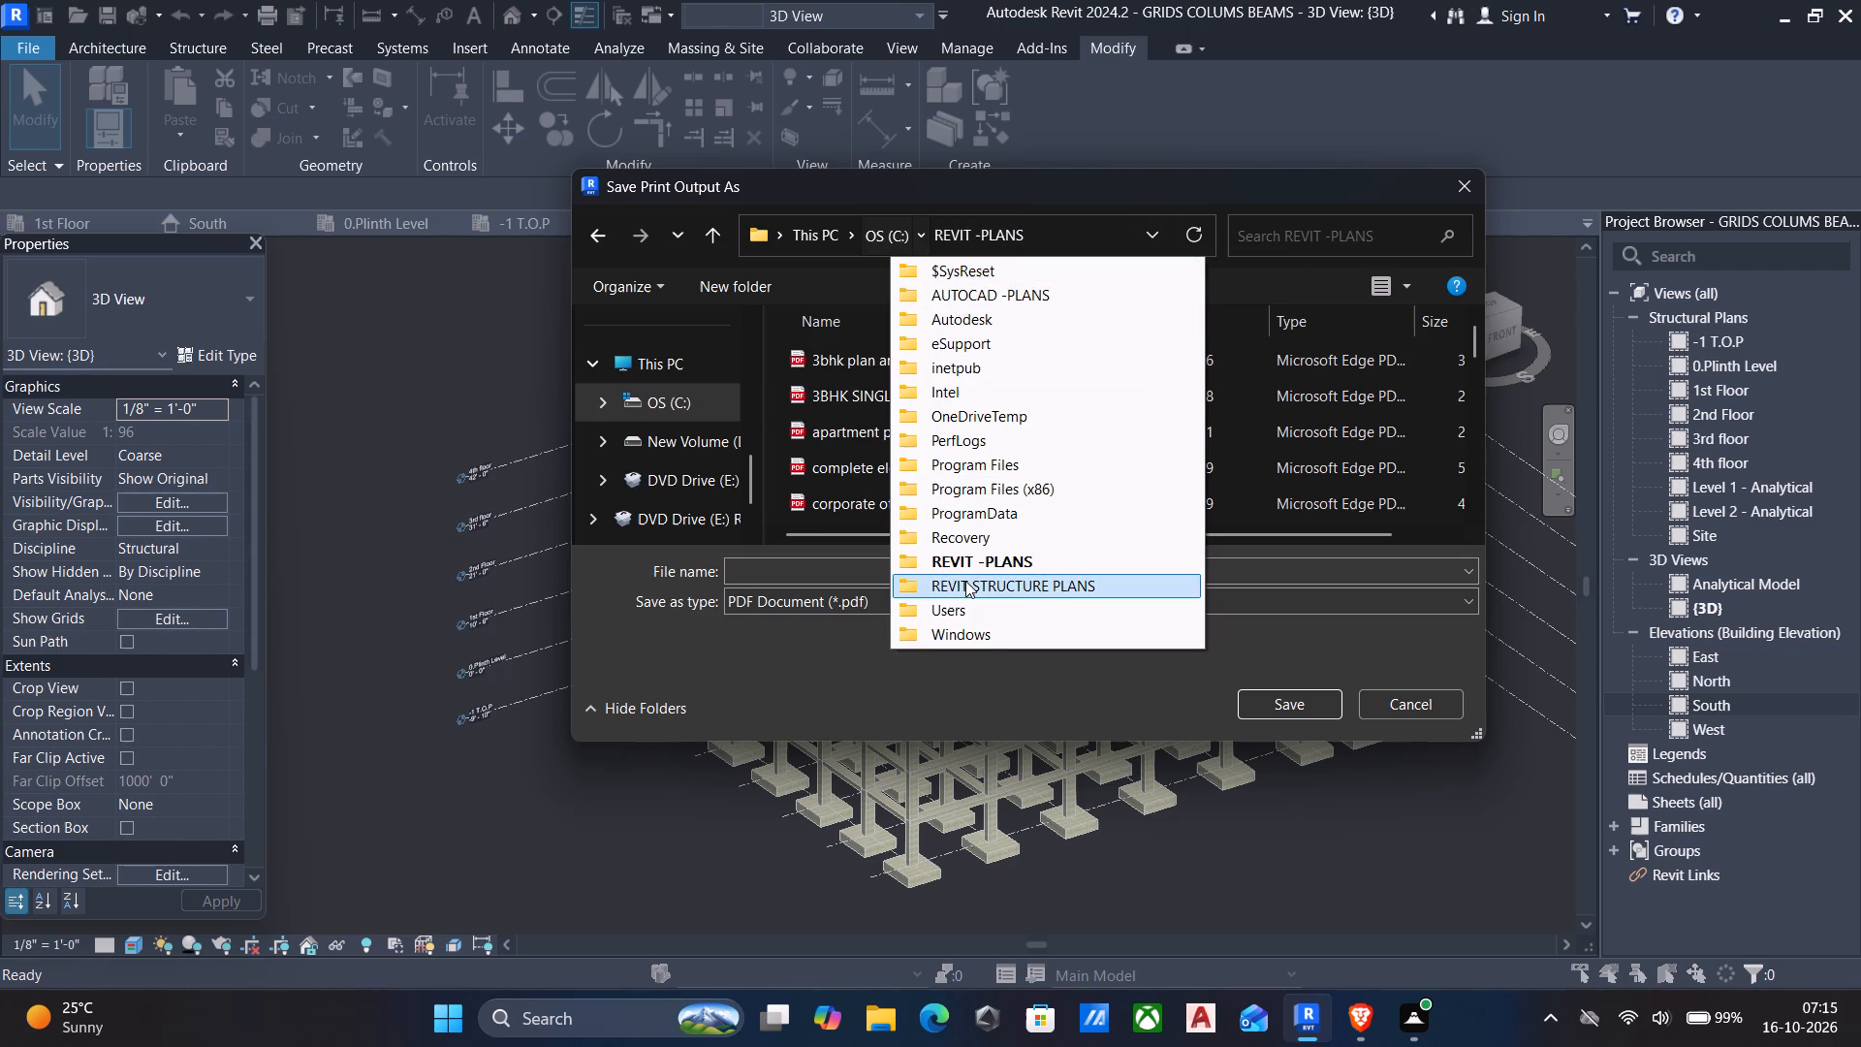
{"action": "double_click", "coordinate": [965, 581]}
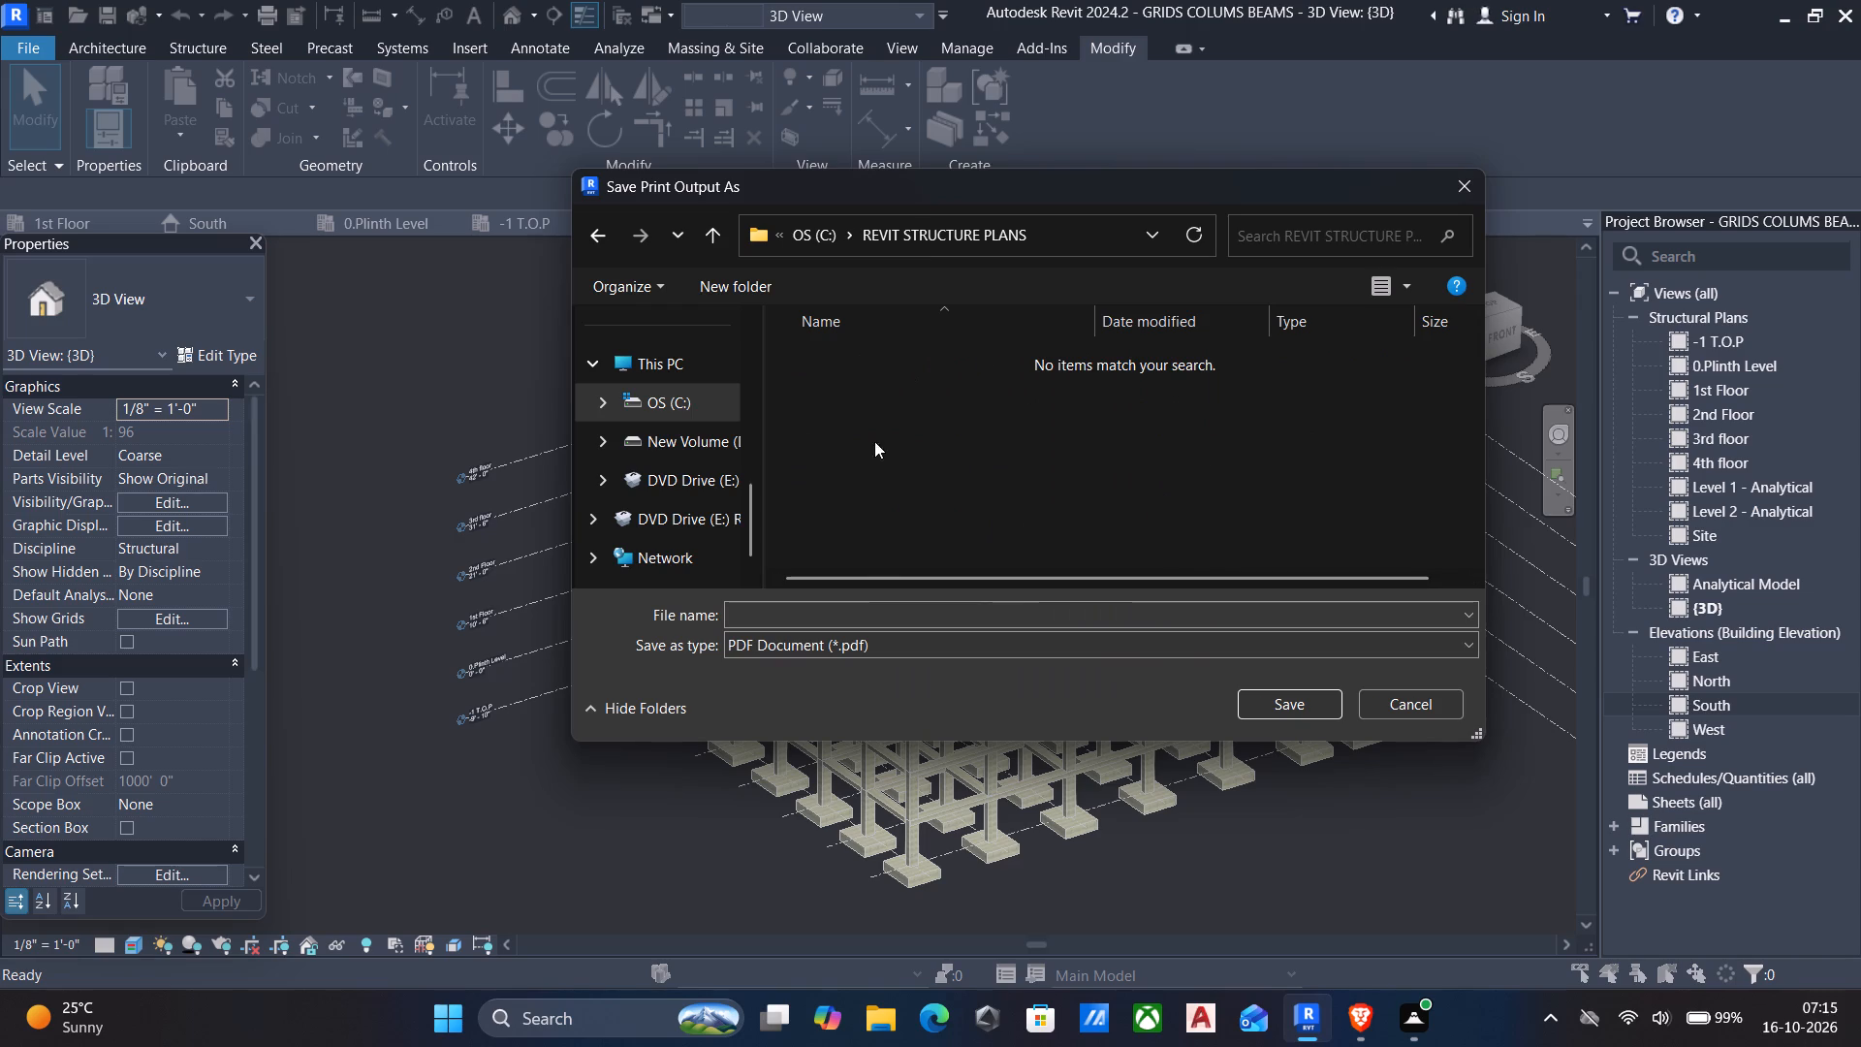
{"action": "left_click", "coordinate": [876, 615]}
{"action": "type", "text": "GRIDS"}
{"action": "key", "text": "space"}
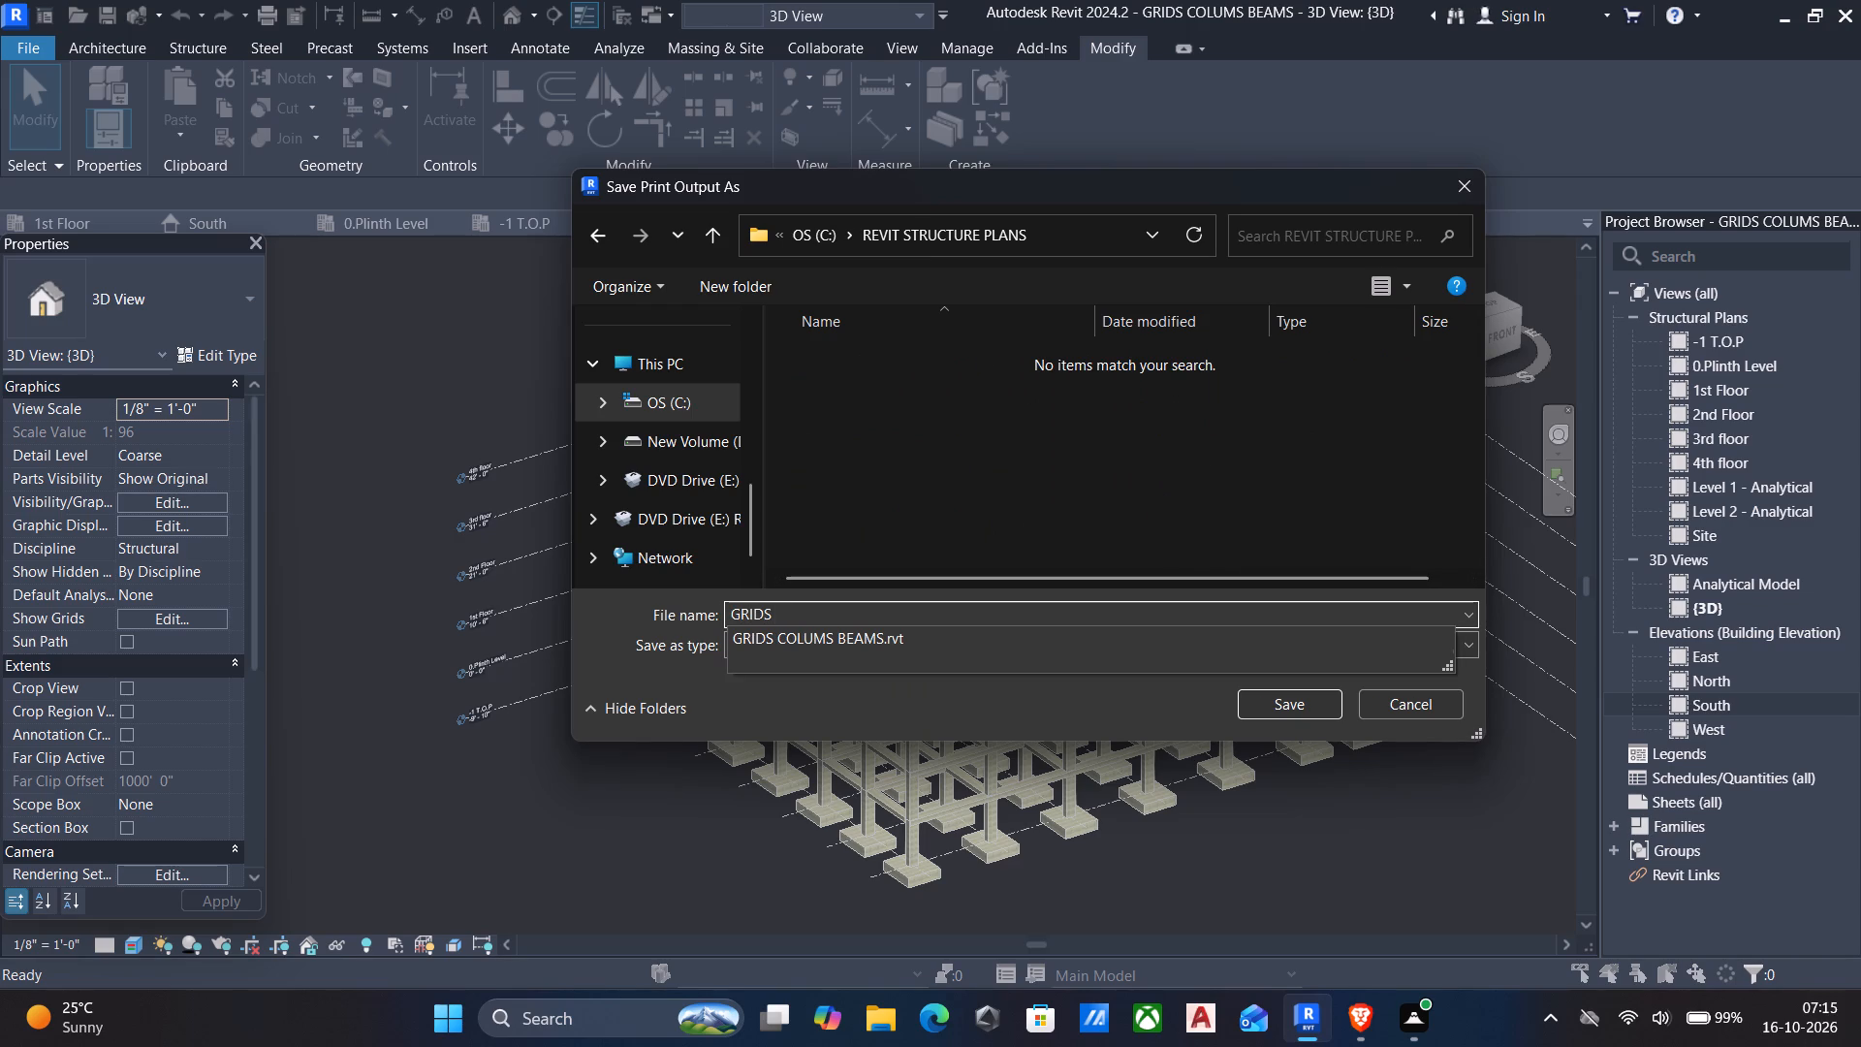
{"action": "type", "text": "COU"}
{"action": "key", "text": "BackSpace"}
{"action": "type", "text": "LUMN"}
{"action": "key", "text": "space"}
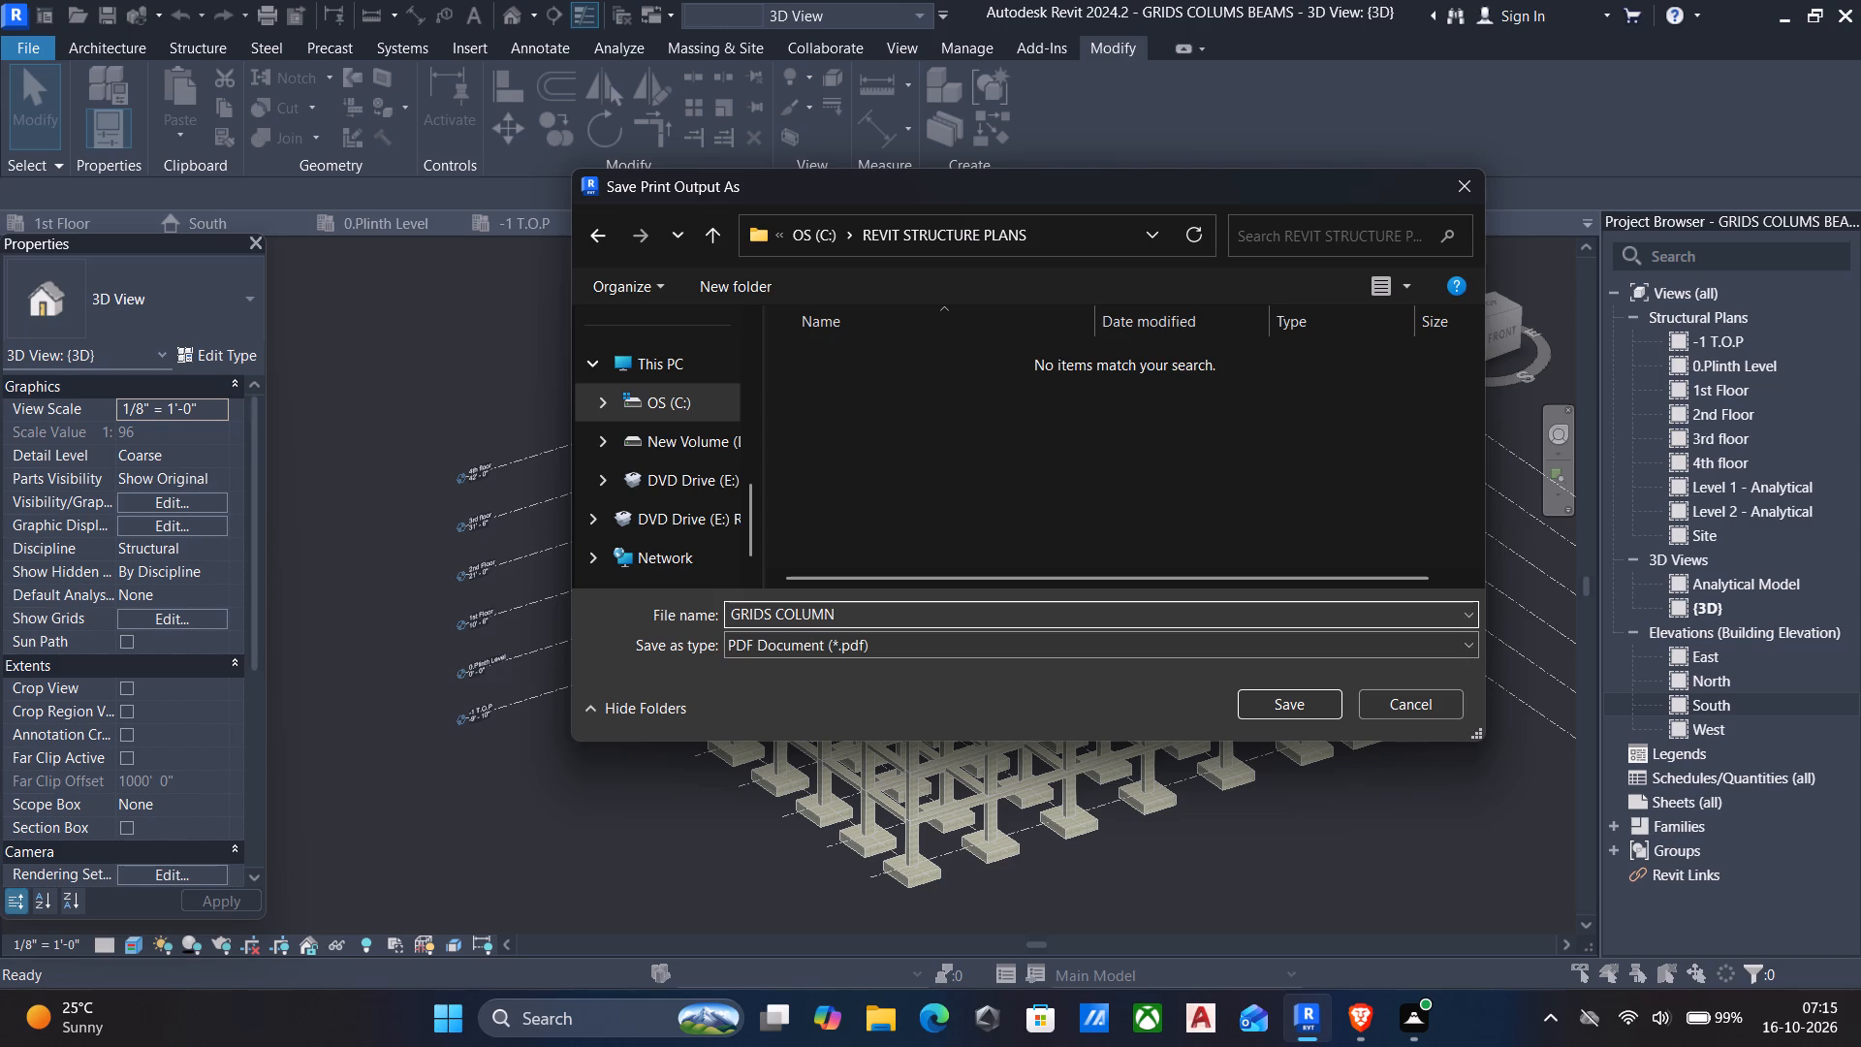
{"action": "type", "text": "BEAMS"}
{"action": "left_click", "coordinate": [1316, 710]}
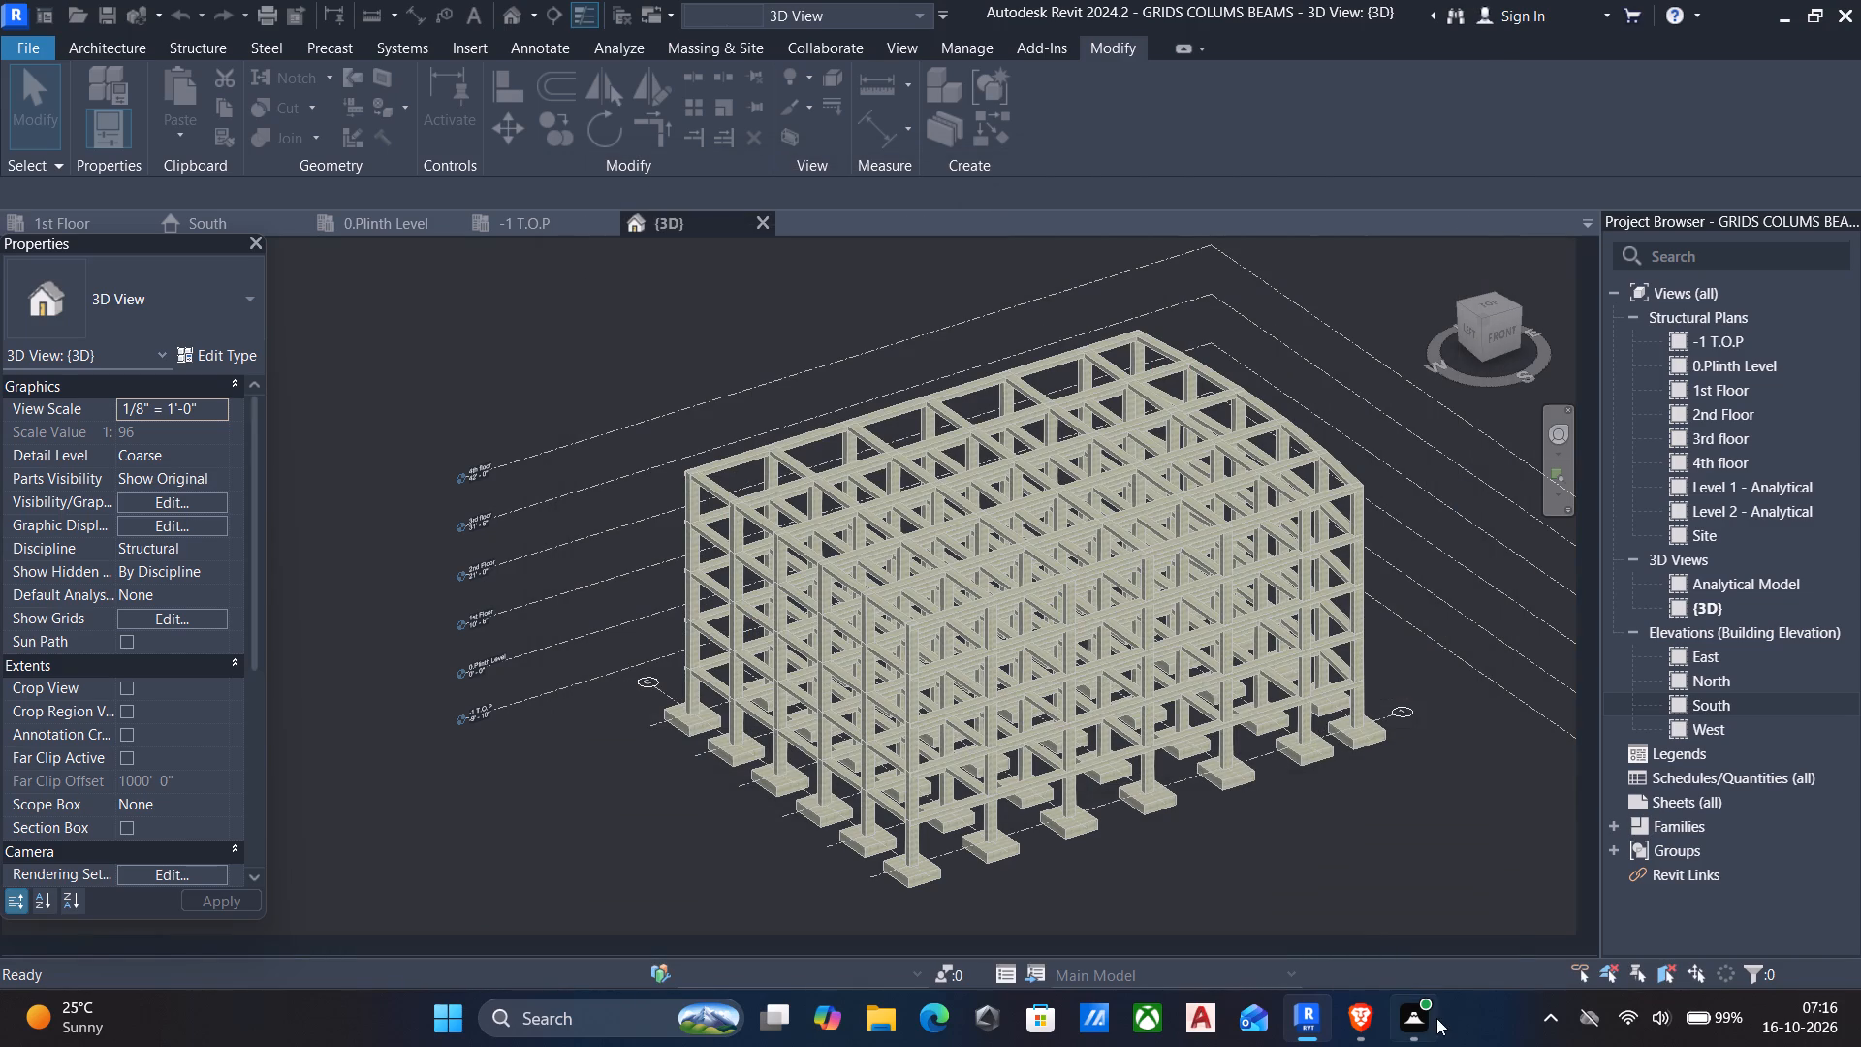